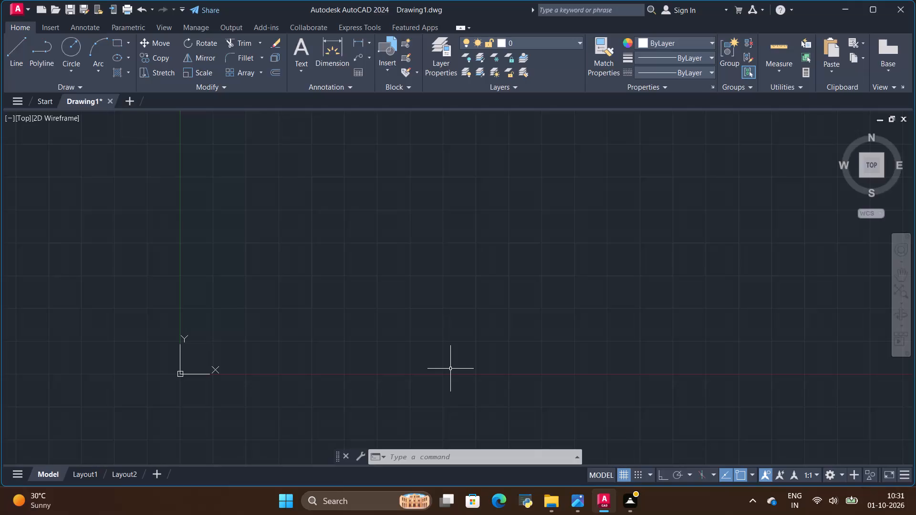
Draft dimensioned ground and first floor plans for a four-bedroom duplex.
Configure the drawing units to Engineering length type, precision 0'-0.000", with inches as the insertion scale.
type("uni")
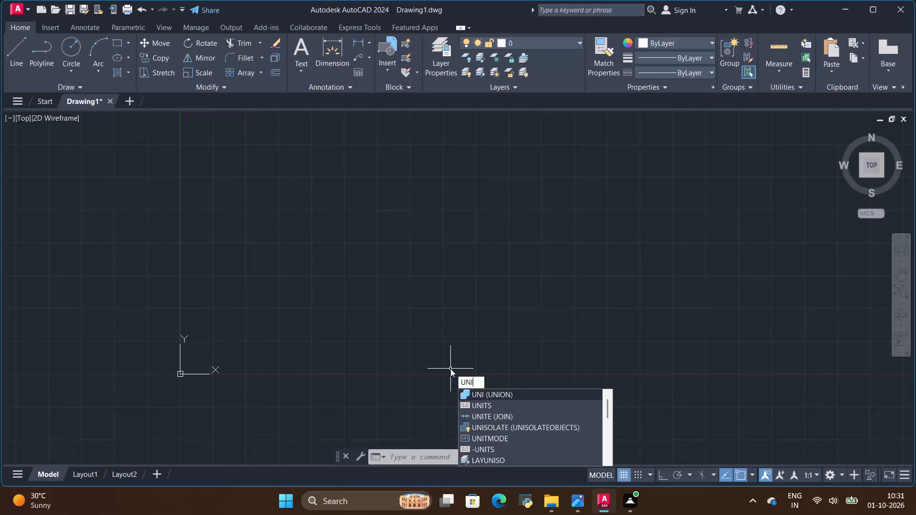
left_click(482, 408)
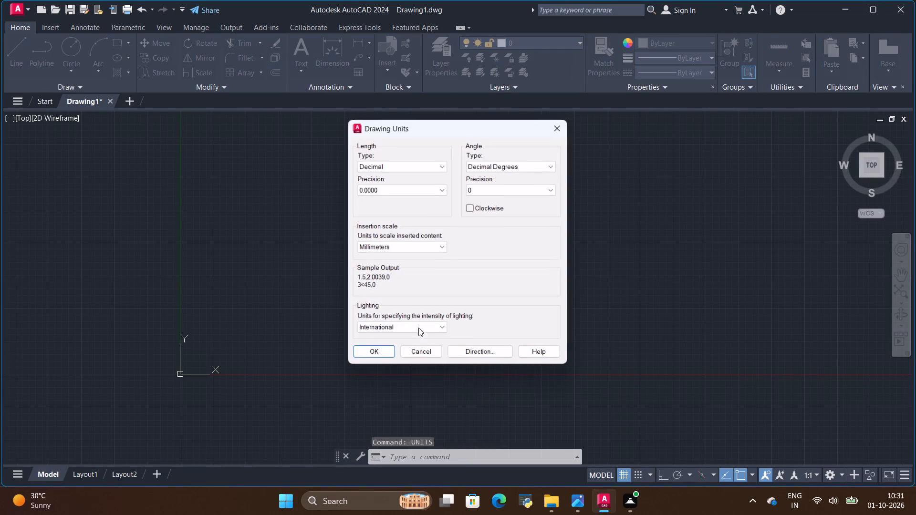
left_click(427, 163)
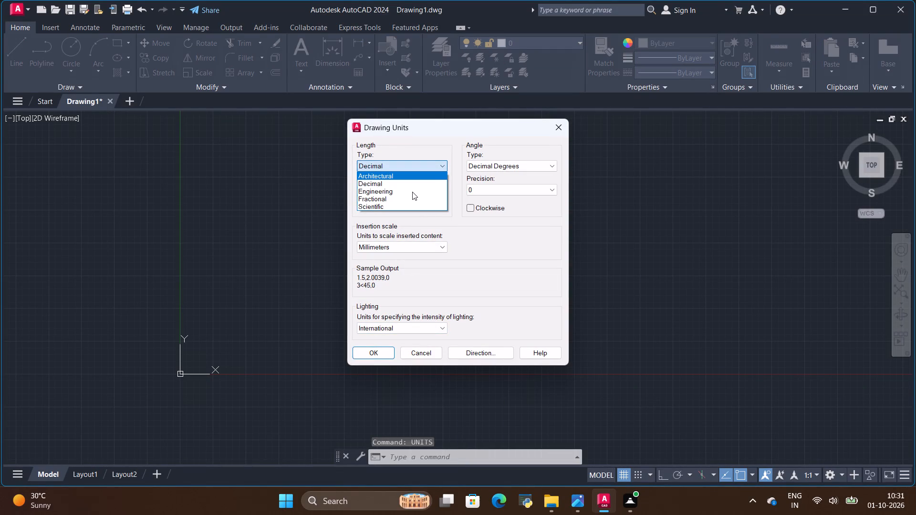
left_click(411, 192)
left_click(411, 193)
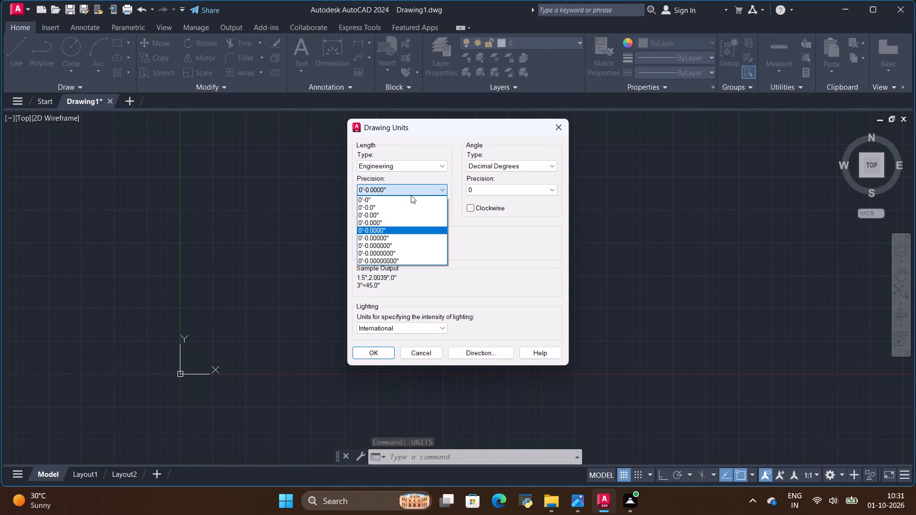
left_click(405, 221)
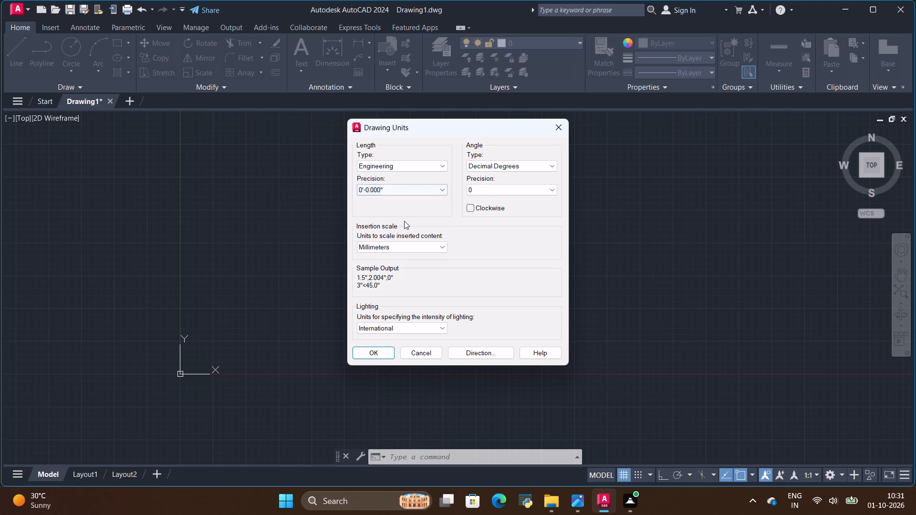
left_click(403, 247)
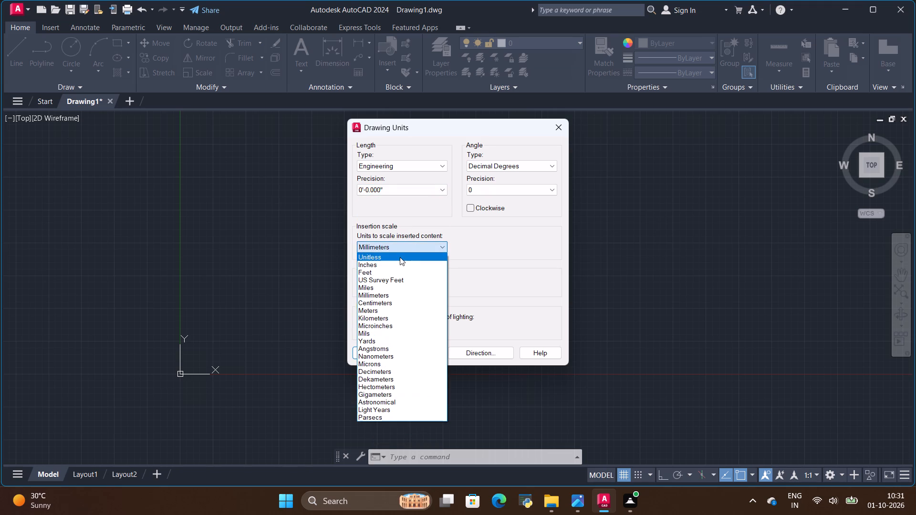
left_click(400, 262)
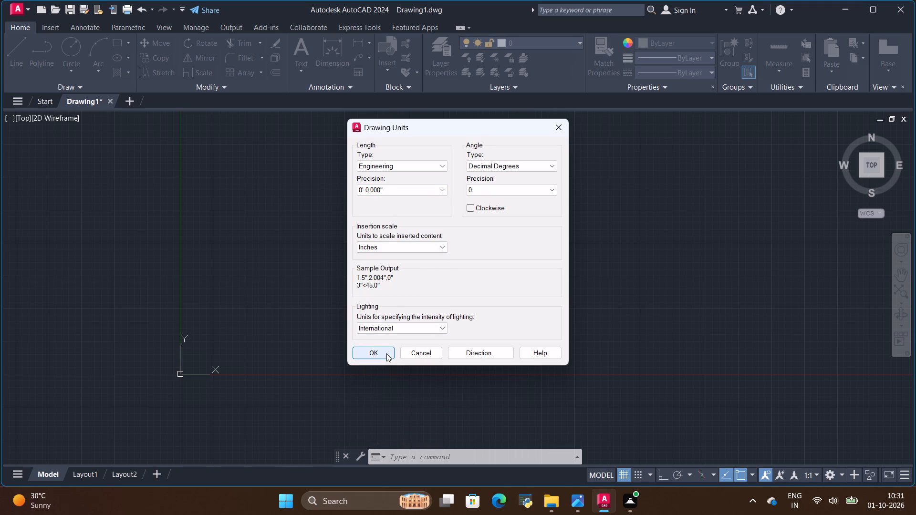
left_click(386, 353)
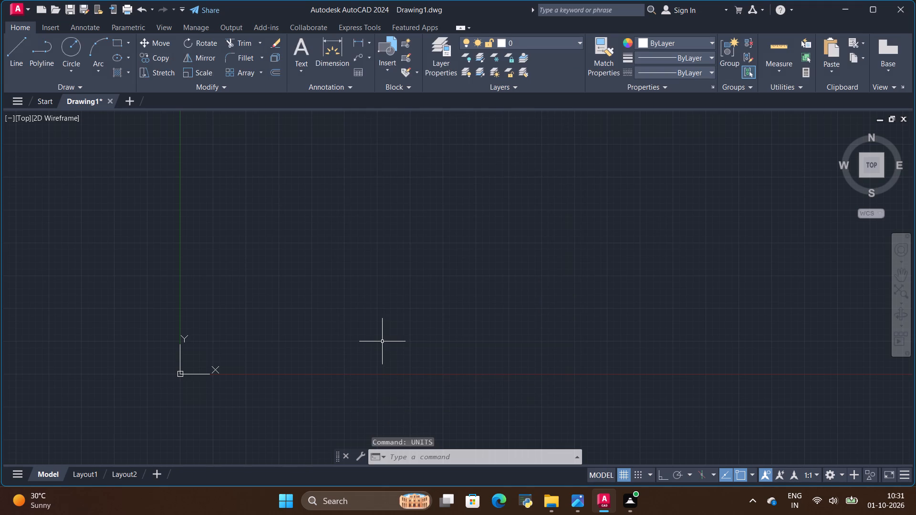
Switch to the house plan image in Photos and examine the ground floor plan's layout and dimensions.
scroll(325, 327, "up", 1)
left_click(578, 508)
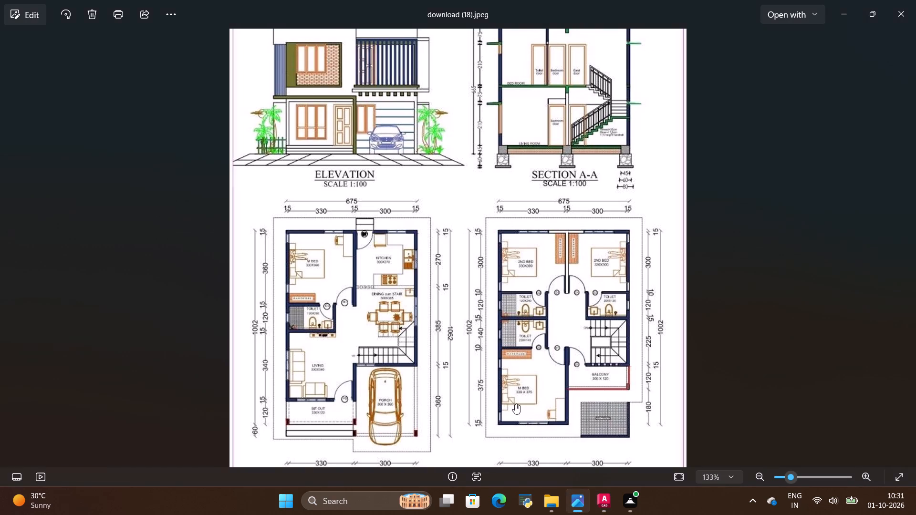
scroll(531, 318, "up", 4)
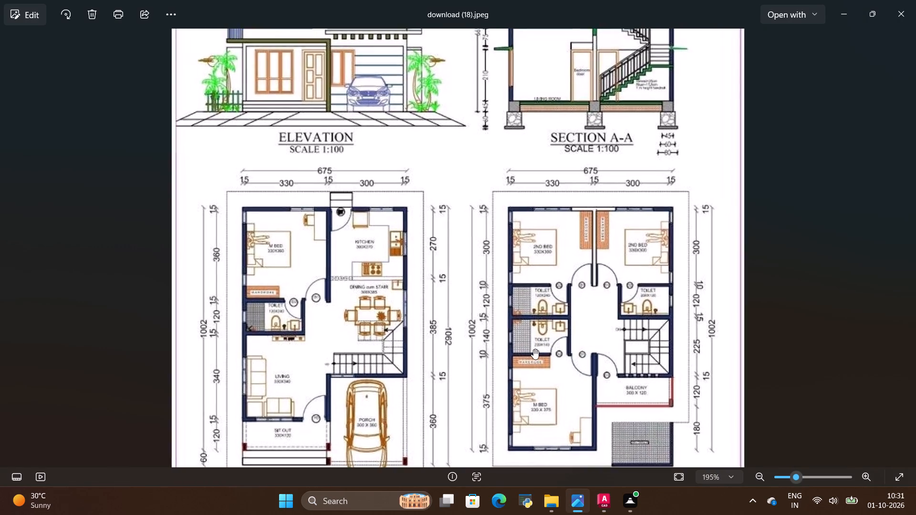
scroll(533, 349, "up", 2)
scroll(533, 349, "down", 6)
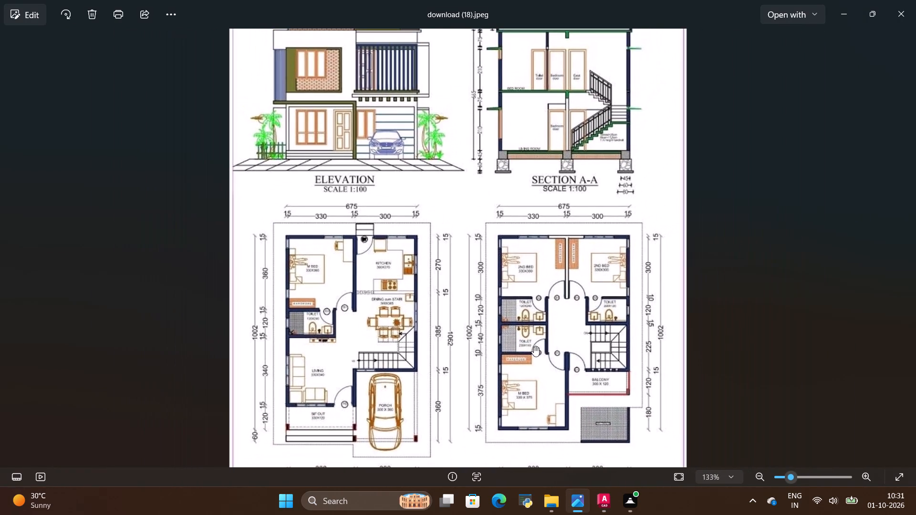
scroll(512, 332, "down", 4)
scroll(364, 401, "up", 5)
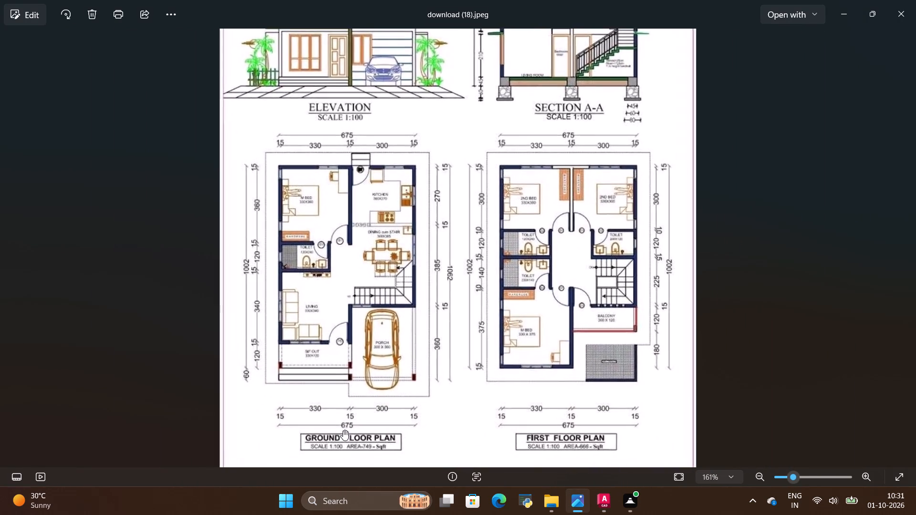
scroll(343, 430, "up", 1)
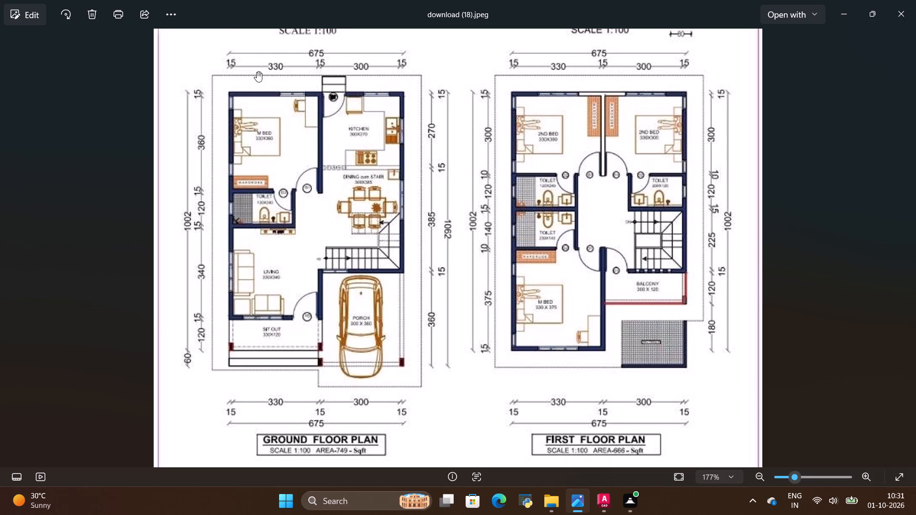
scroll(288, 43, "up", 1)
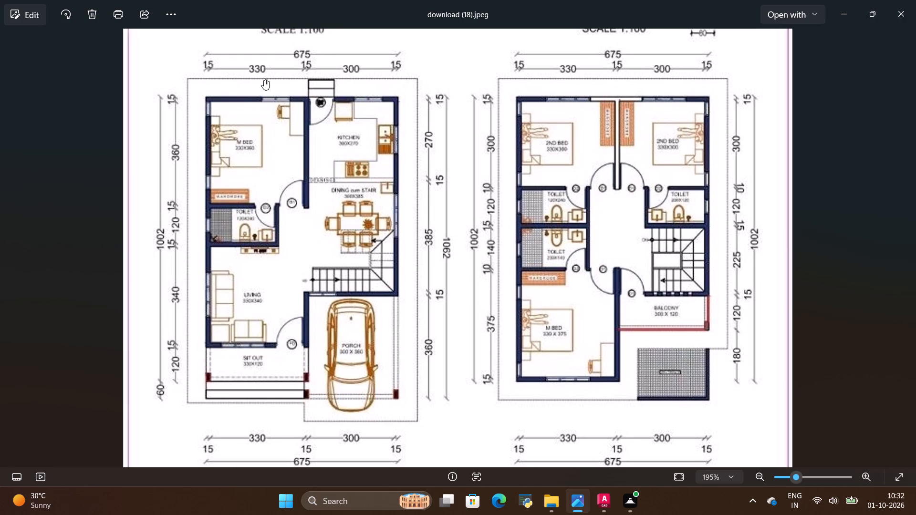
Return to AutoCAD and draw a 675" horizontal line with Ortho on, as the plan's overall width.
key("alt+Tab")
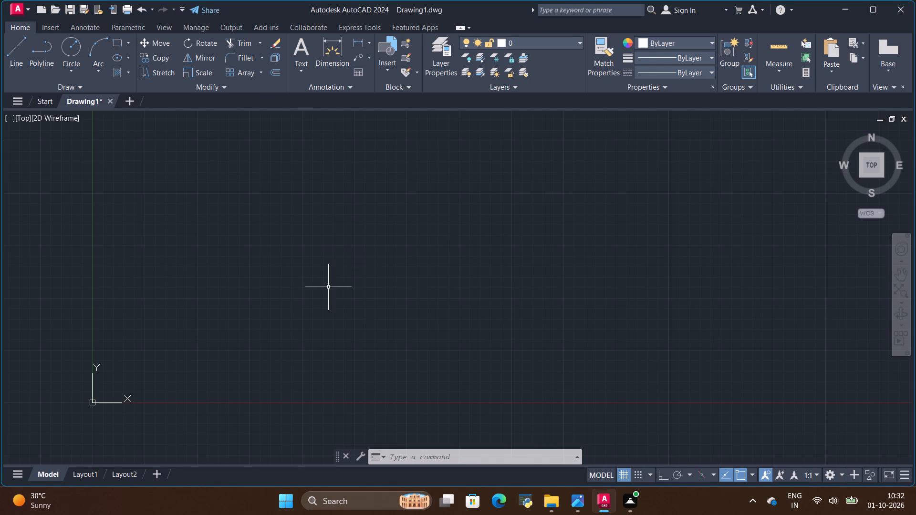
left_click(16, 48)
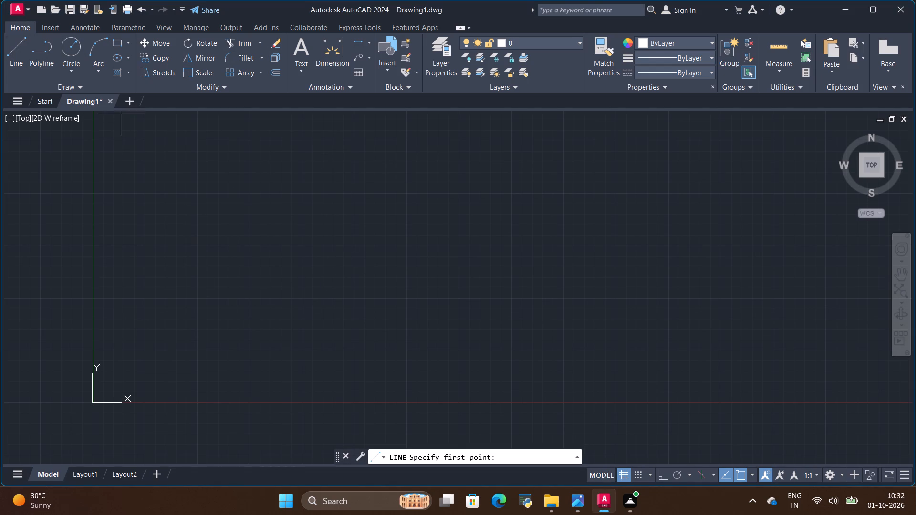
left_click(234, 343)
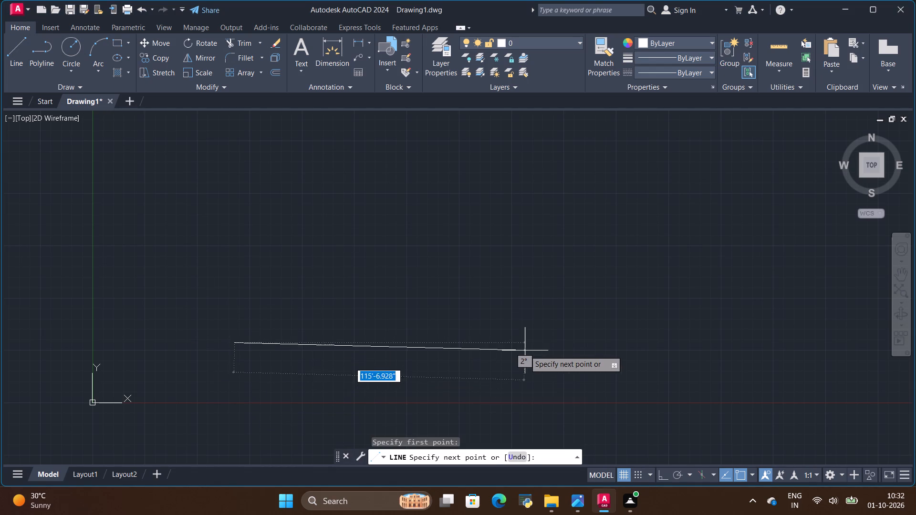
left_click(664, 475)
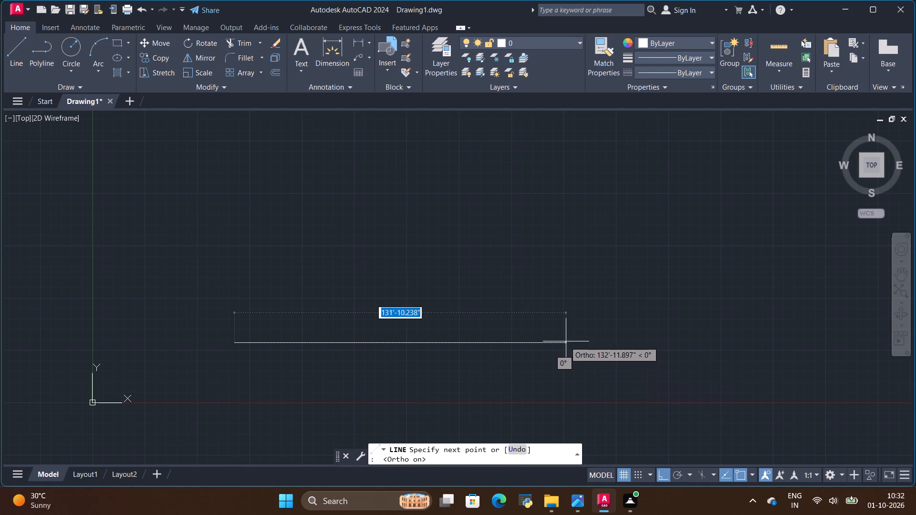
key("BackSpace")
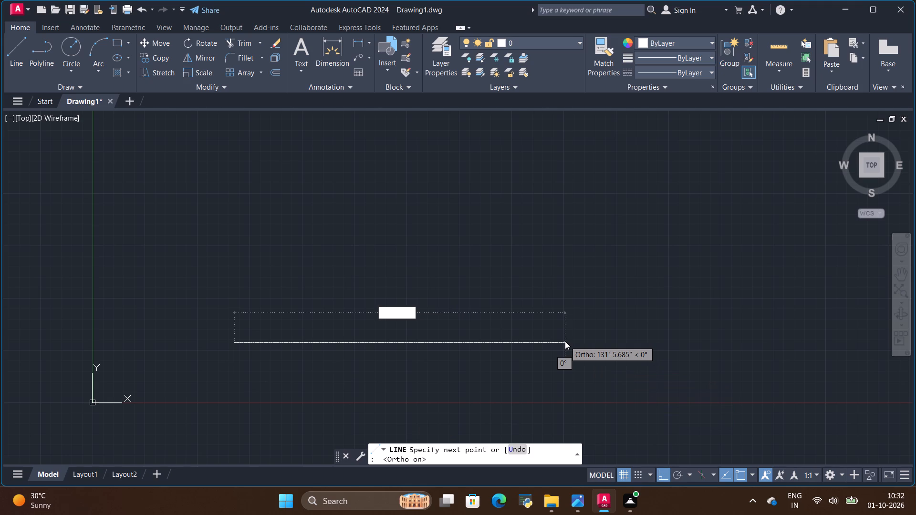
type("675")
key("shift+quotedbl")
key("Return")
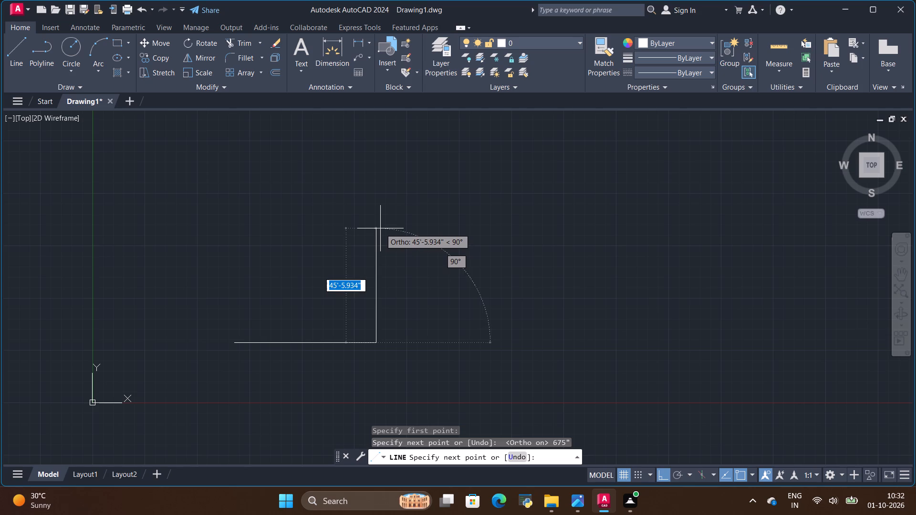
key("alt+Tab")
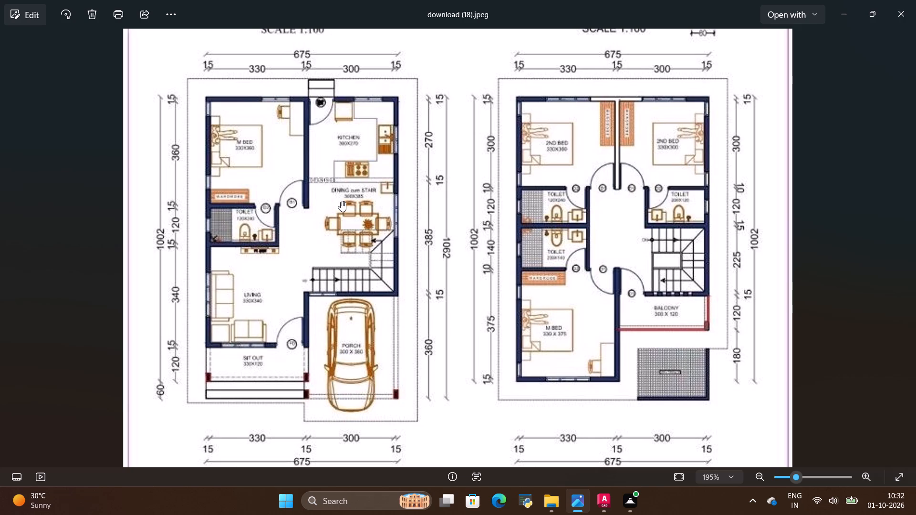
key("alt+Tab")
key("Escape")
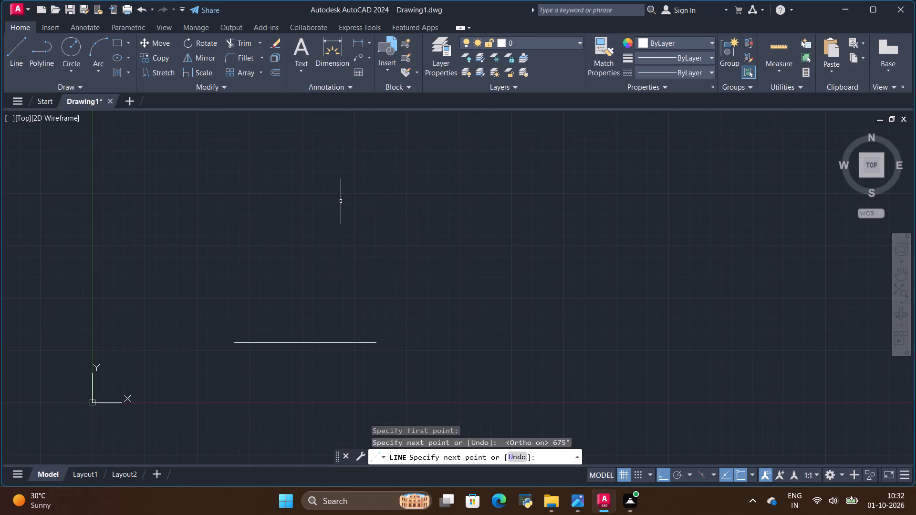
Copy the 675" horizontal line 120" straight up from its midpoint, checking the spacing against the reference plan.
key("alt+Tab")
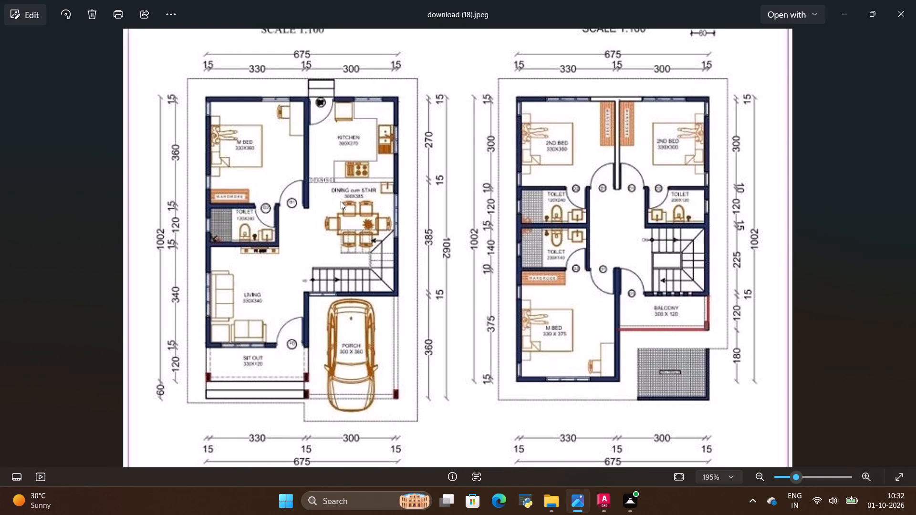
key("alt+Tab")
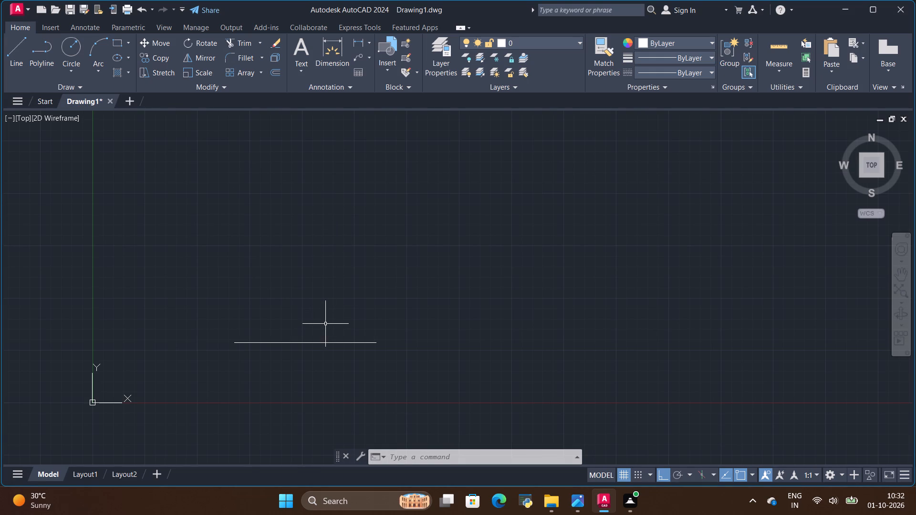
left_click(316, 341)
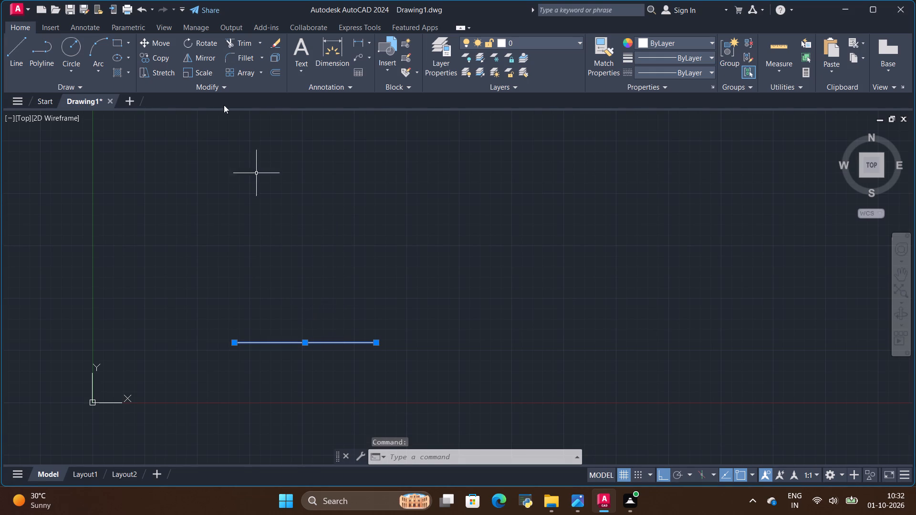
left_click(165, 56)
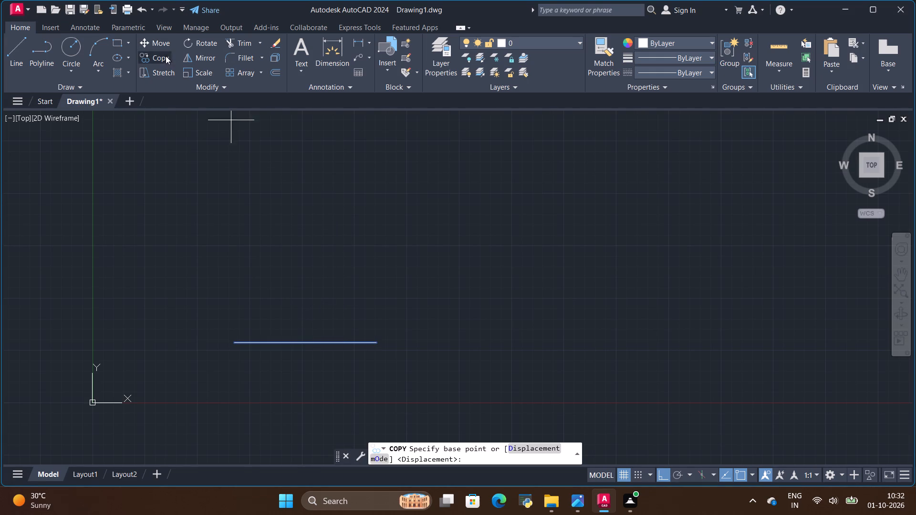
left_click(304, 344)
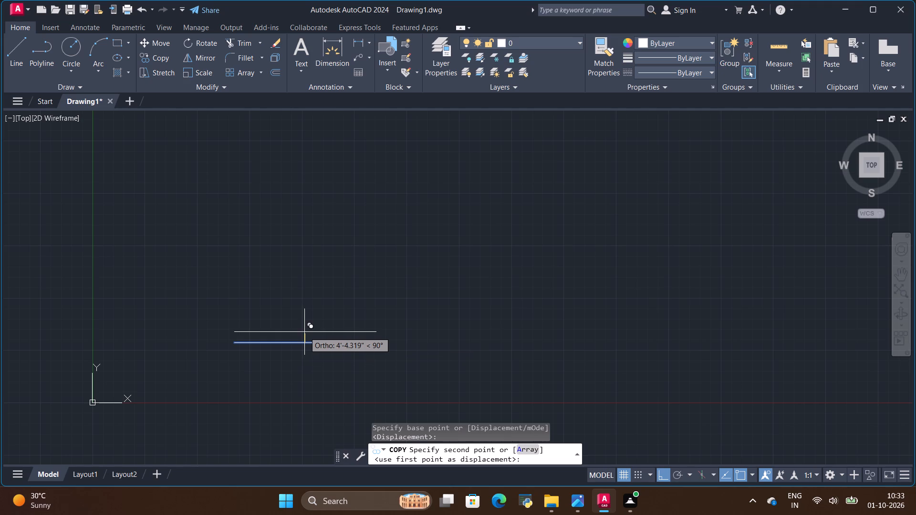
key("BackSpace")
key("BackSpace")
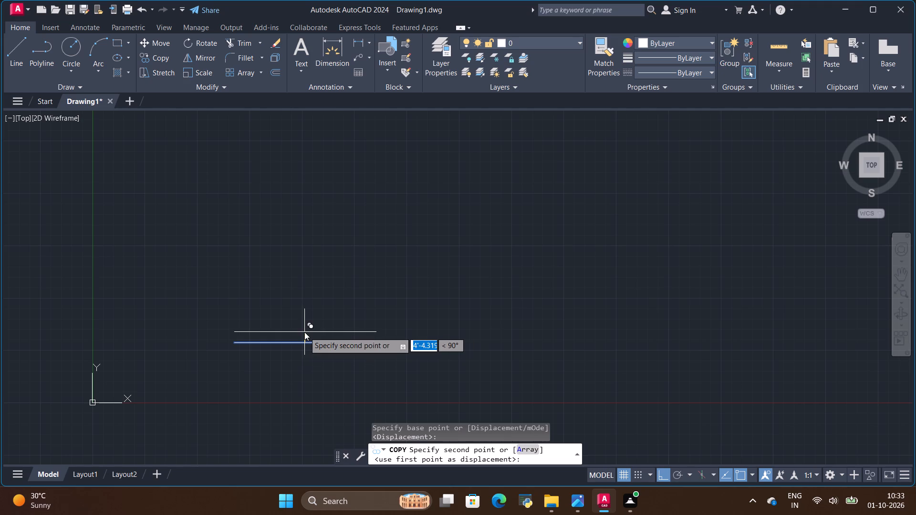
type("120")
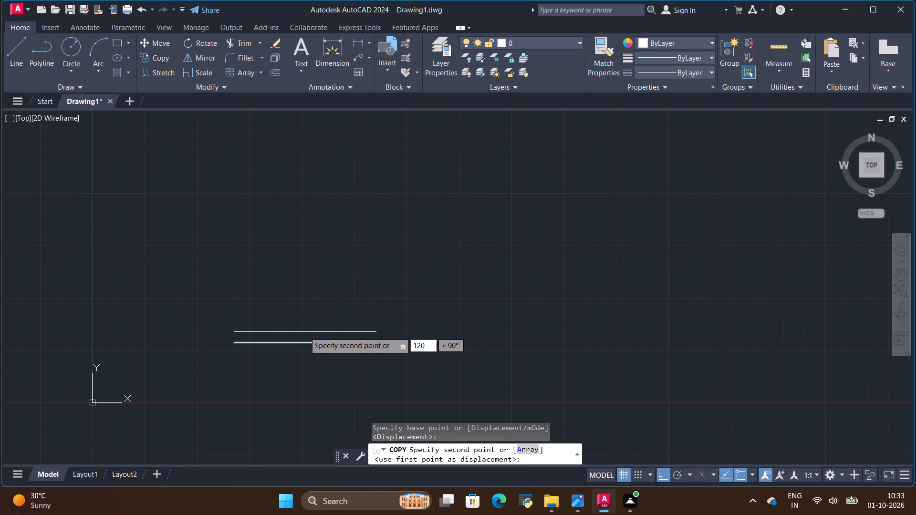
key("shift+quotedbl")
key("Return")
key("alt+Tab")
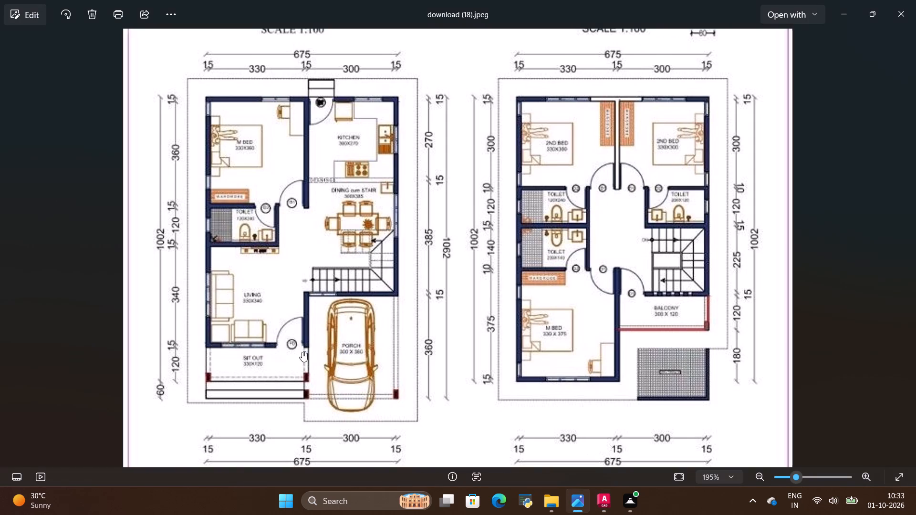
scroll(259, 412, "up", 2)
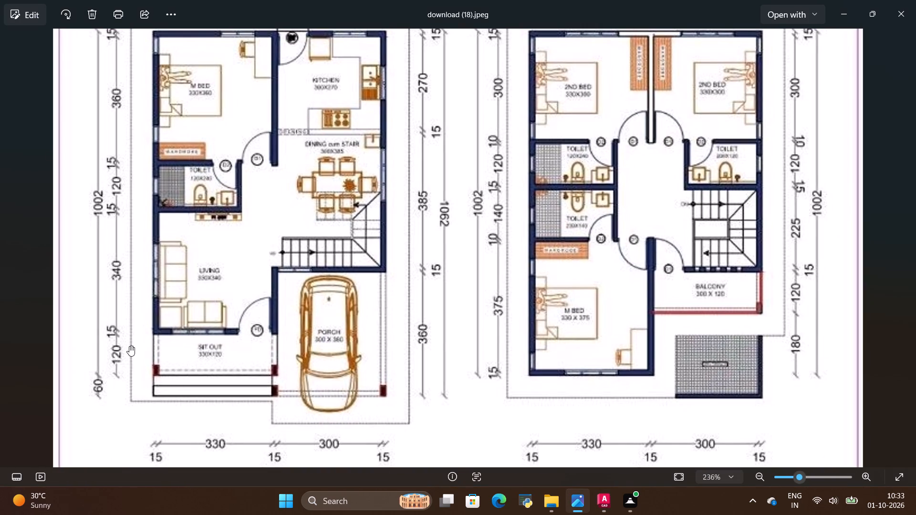
key("alt+Tab")
key("Escape")
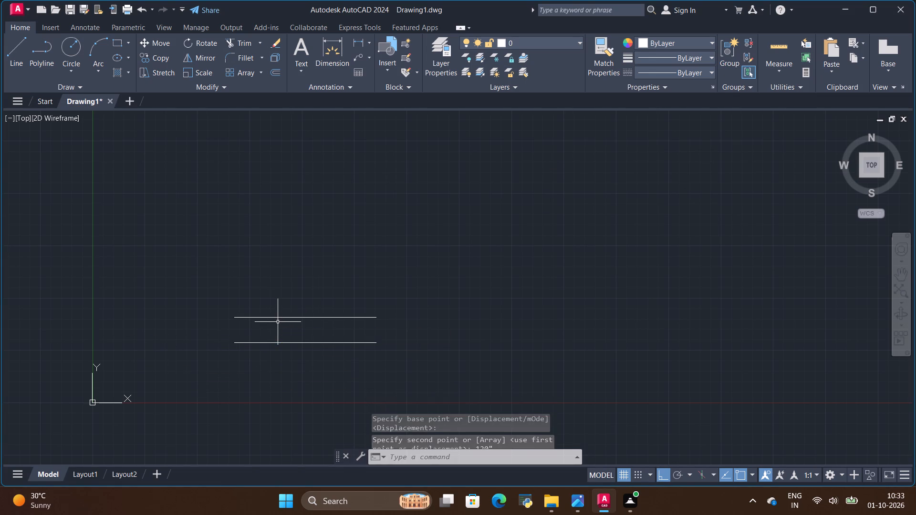
Copy the upper 675" horizontal line 15" straight up from its midpoint, for the wall between sit-out and living room.
left_click(281, 318)
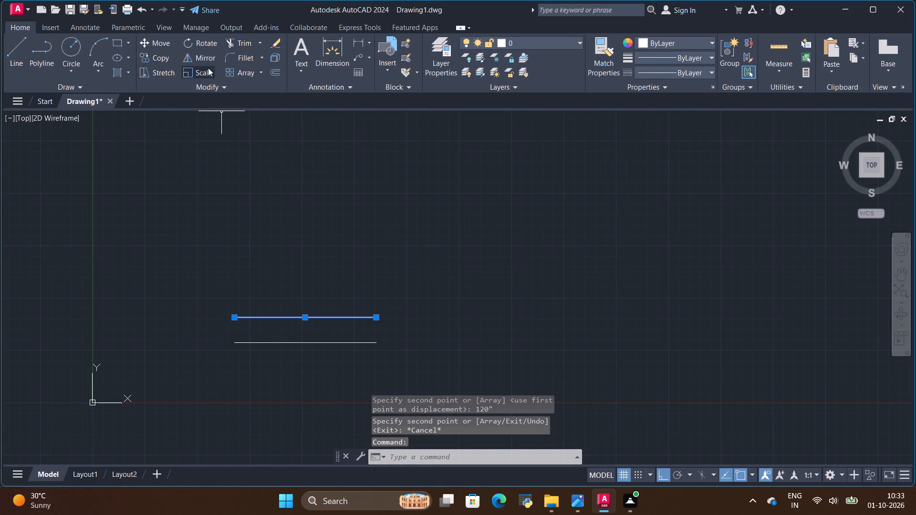
left_click(168, 59)
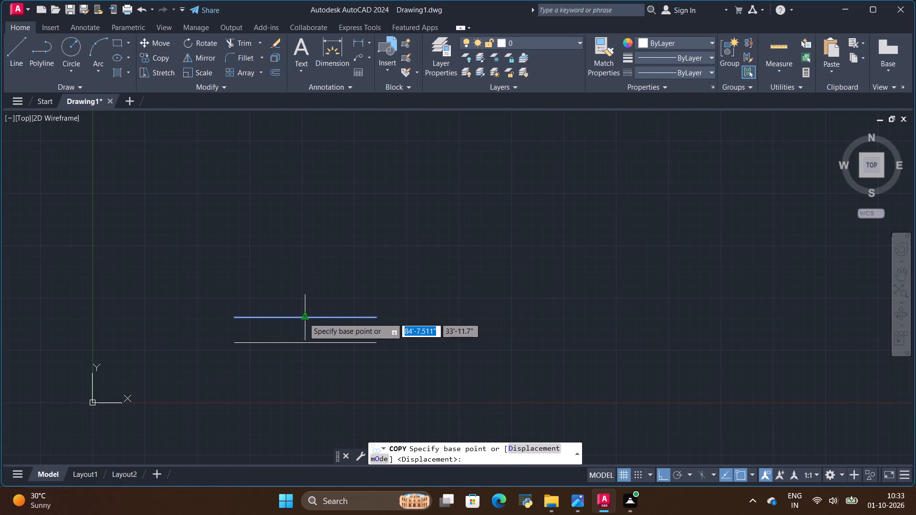
left_click(303, 318)
key("BackSpace")
key("BackSpace")
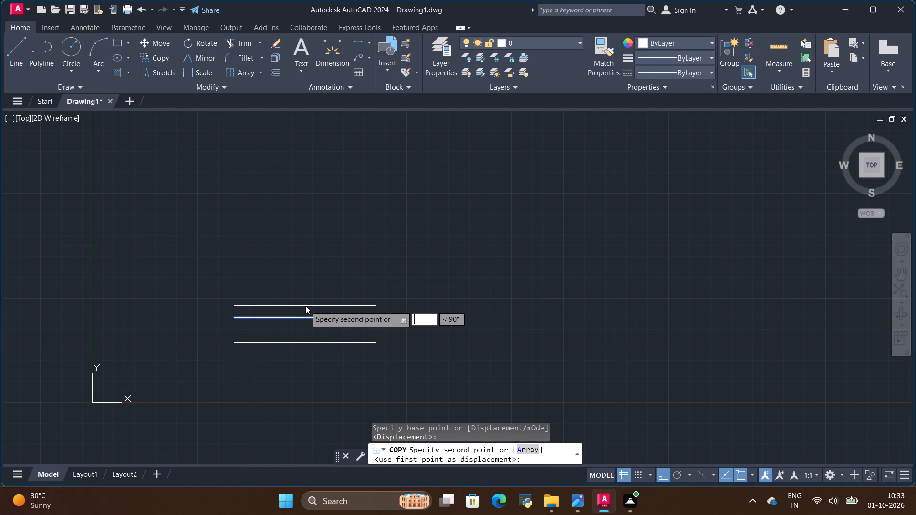
type("15")
key("shift+quotedbl")
key("Return")
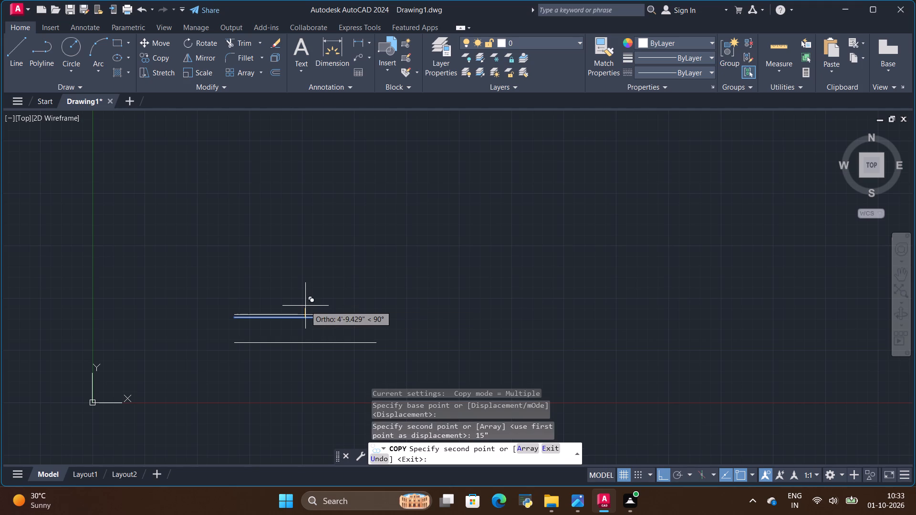
key("Escape")
Check the living room depth in the reference plan and copy the topmost horizontal line 340" straight up from its midpoint.
key("alt+Tab")
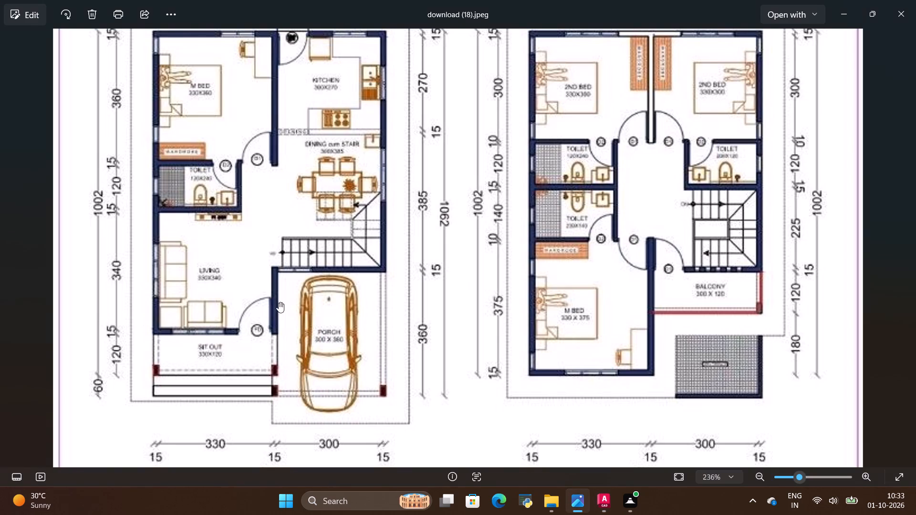
scroll(242, 310, "up", 1)
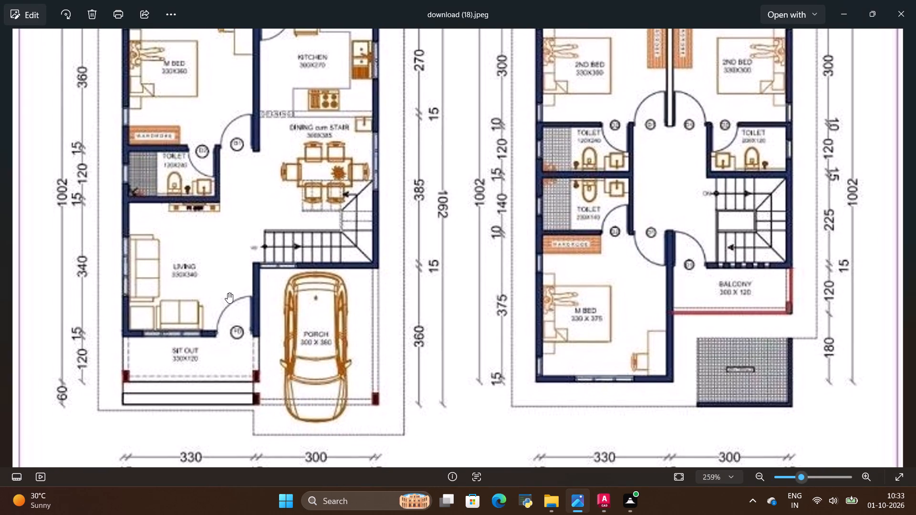
key("alt+Tab")
scroll(264, 315, "up", 3)
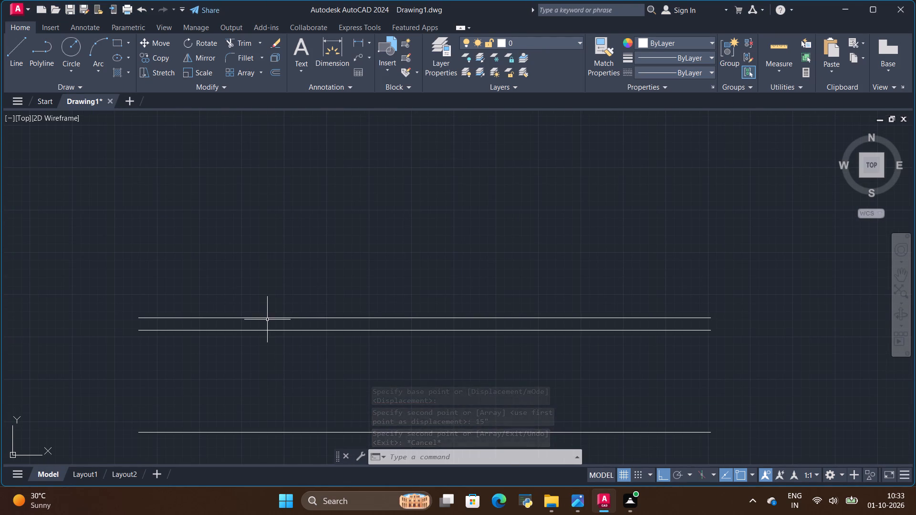
left_click(269, 315)
left_click(271, 318)
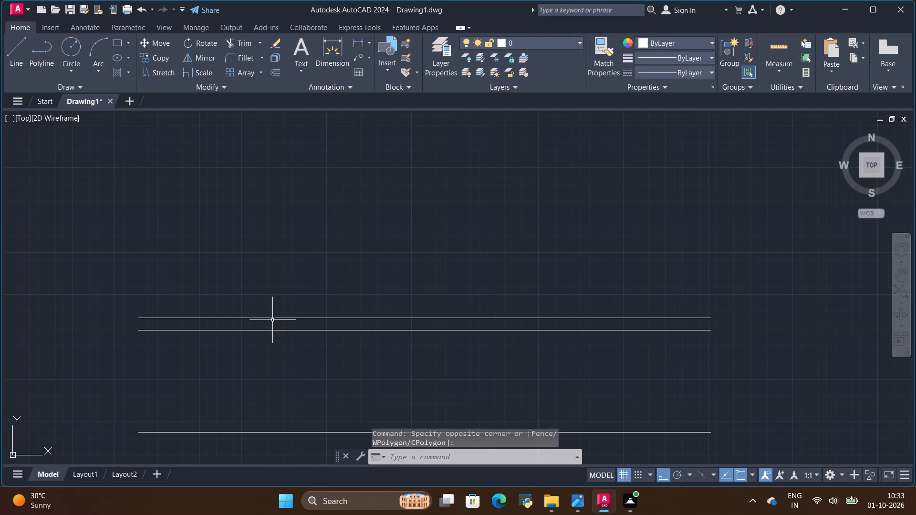
left_click(272, 318)
left_click(167, 59)
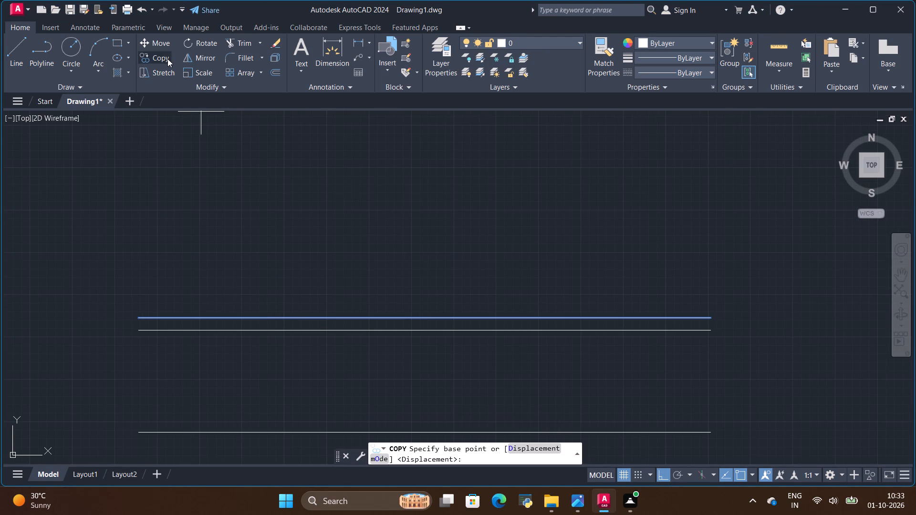
left_click(425, 321)
key("alt+Tab")
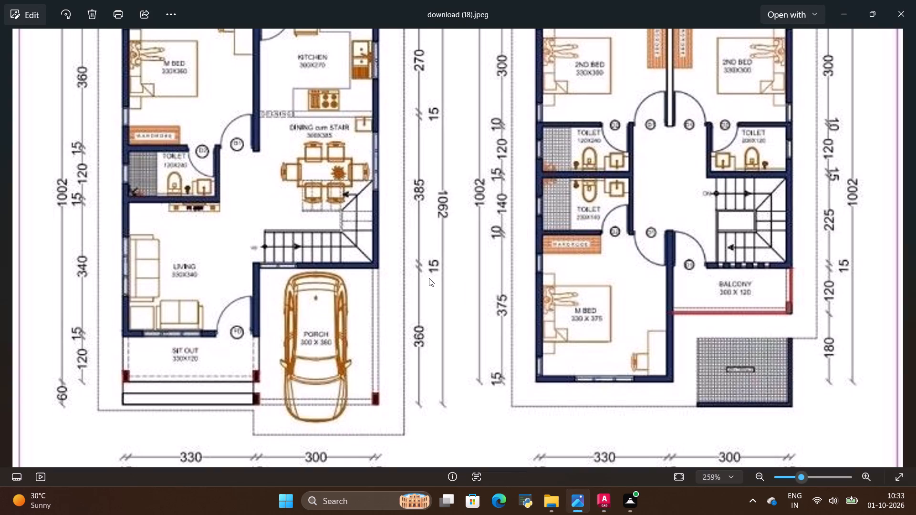
key("alt+Tab")
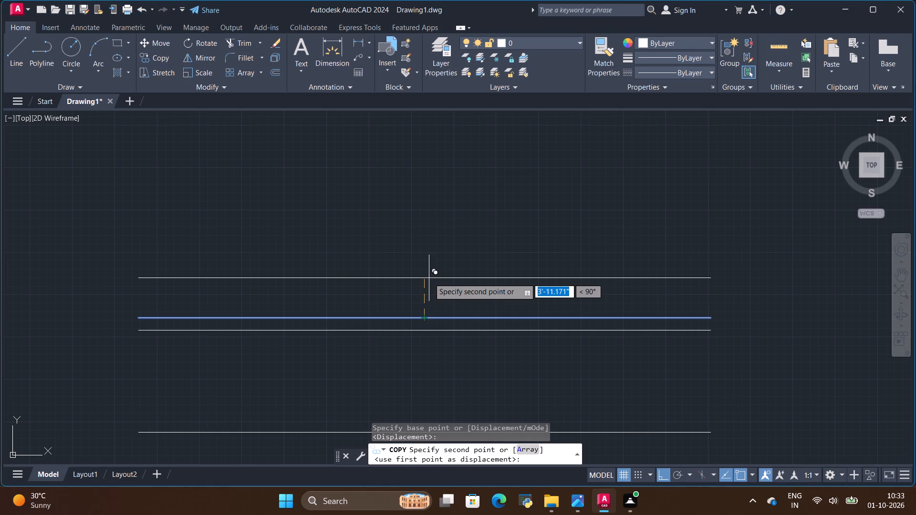
key("BackSpace")
key("BackSpace")
type("340")
key("shift+quotedbl")
key("Return")
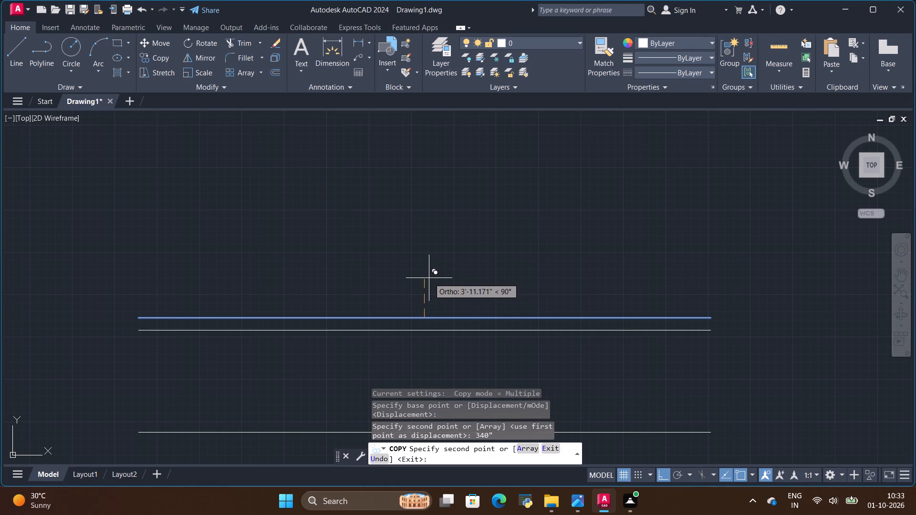
scroll(342, 132, "down", 4)
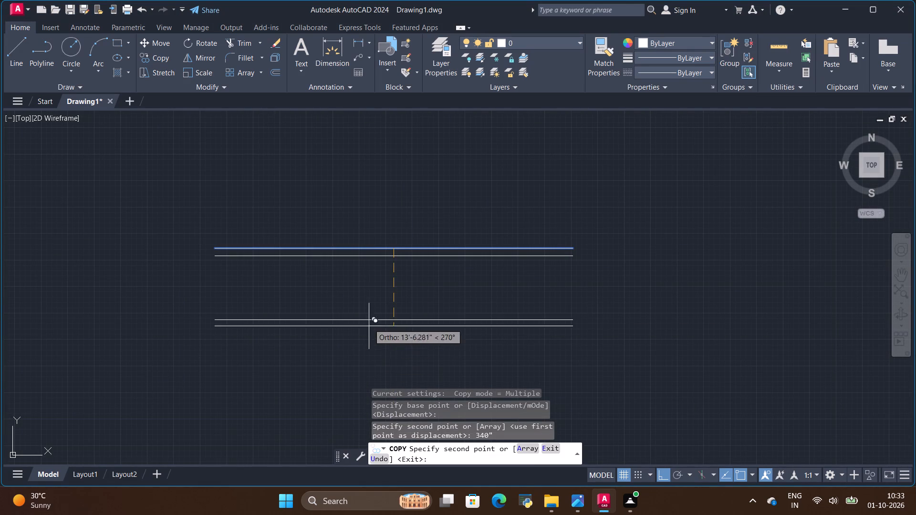
scroll(393, 223, "up", 2)
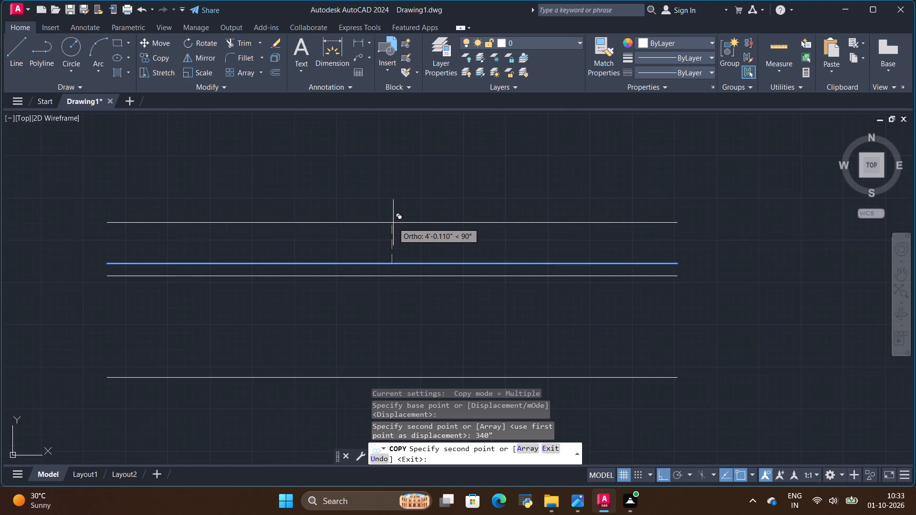
scroll(401, 302, "down", 4)
key("Escape")
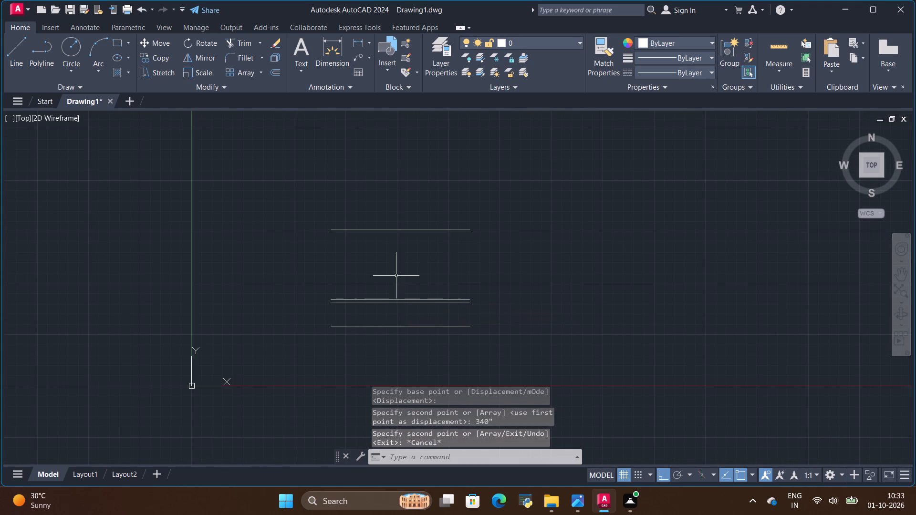
Check the wall thickness in the reference plan and copy the new topmost line 15" straight up from its midpoint.
key("alt+Tab")
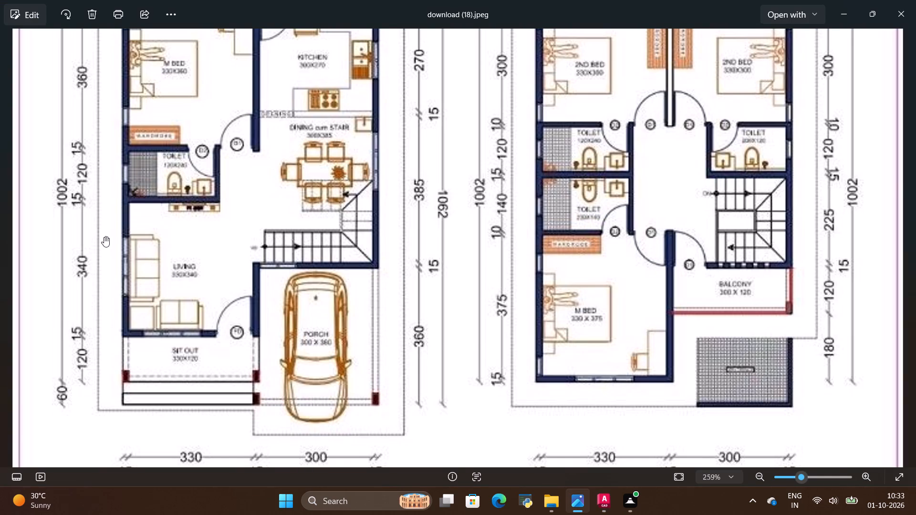
key("alt+Tab")
scroll(436, 178, "up", 1)
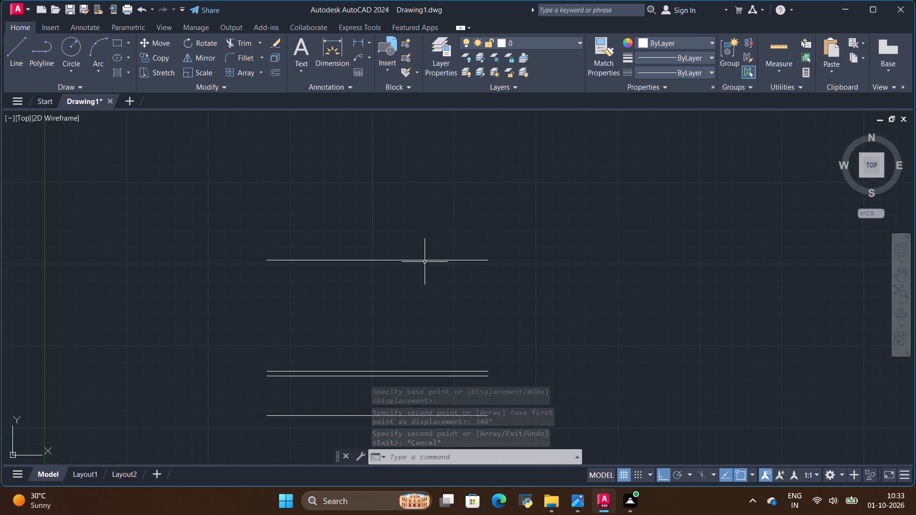
left_click(423, 260)
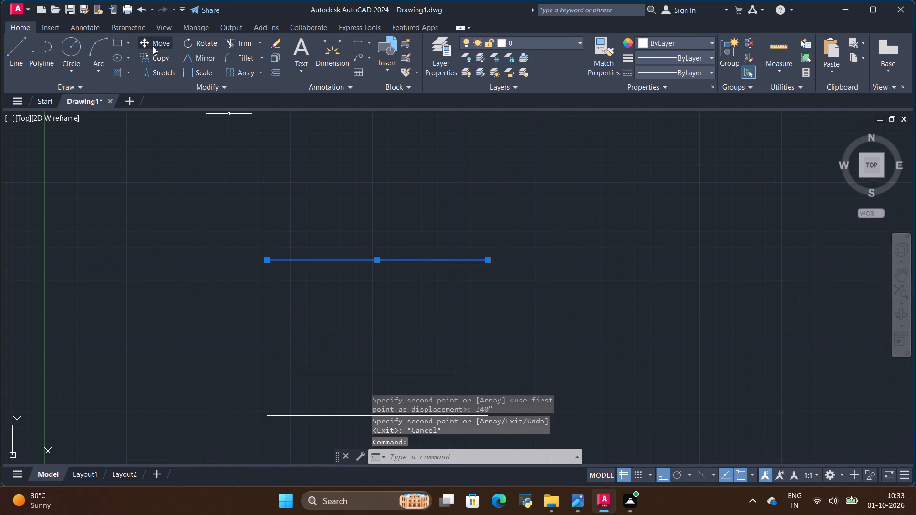
left_click(159, 56)
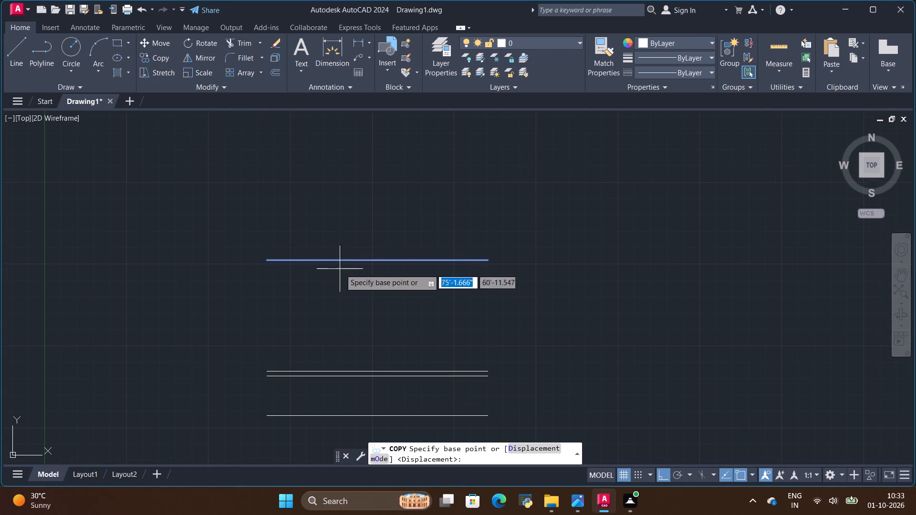
left_click(377, 260)
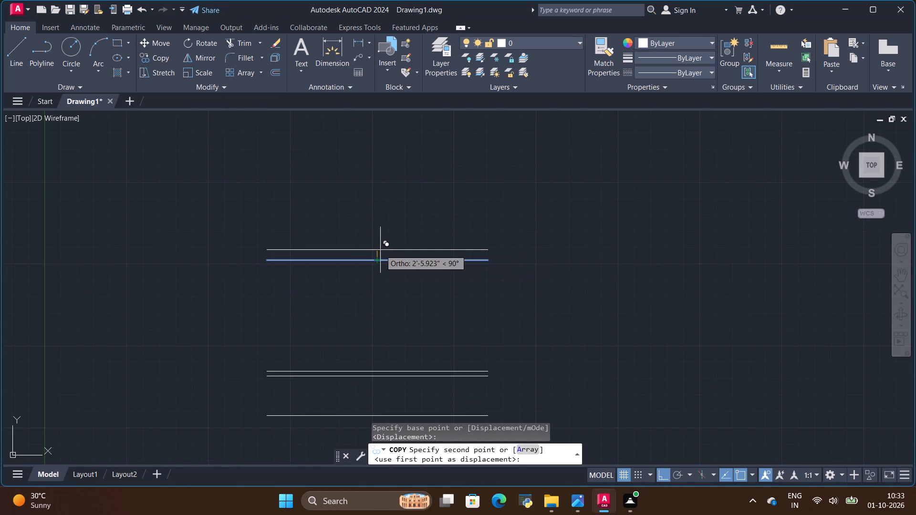
key("BackSpace")
key("BackSpace")
type("15")
key("shift+quotedbl")
key("Return")
key("Escape")
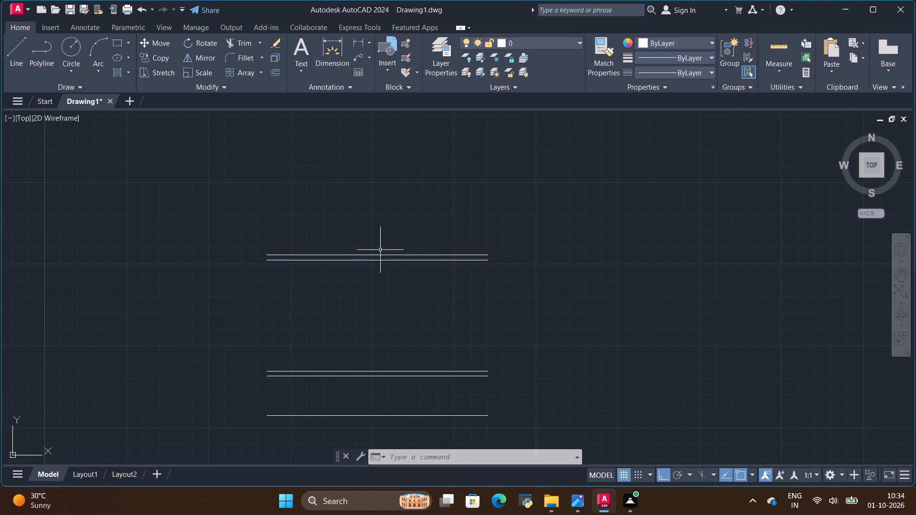
Check the toilet depth in the reference ground floor plan and copy the topmost line 120" straight up from its midpoint.
key("alt+Tab")
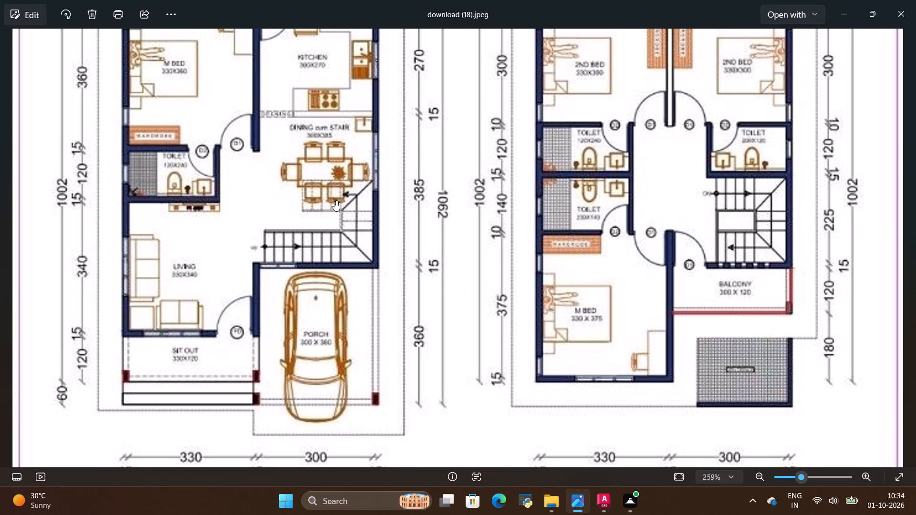
scroll(309, 199, "down", 4)
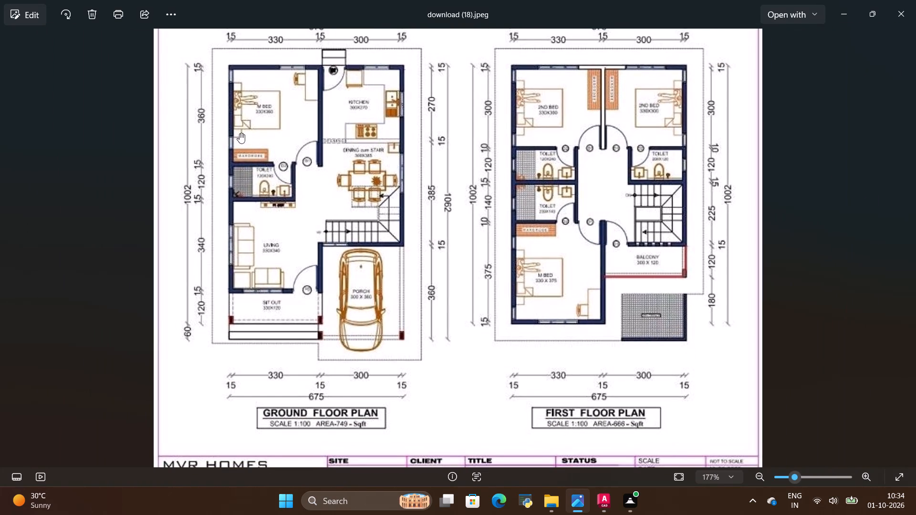
scroll(217, 165, "up", 2)
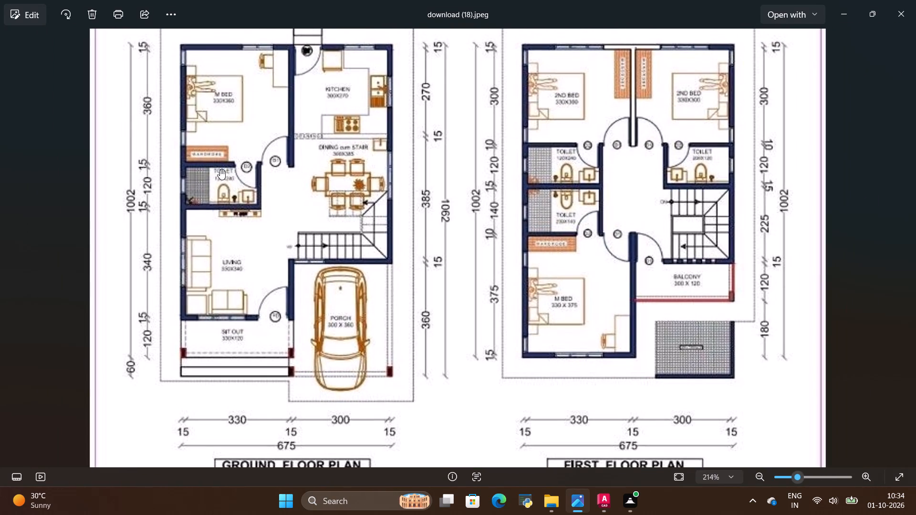
key("alt+Tab")
scroll(387, 233, "up", 2)
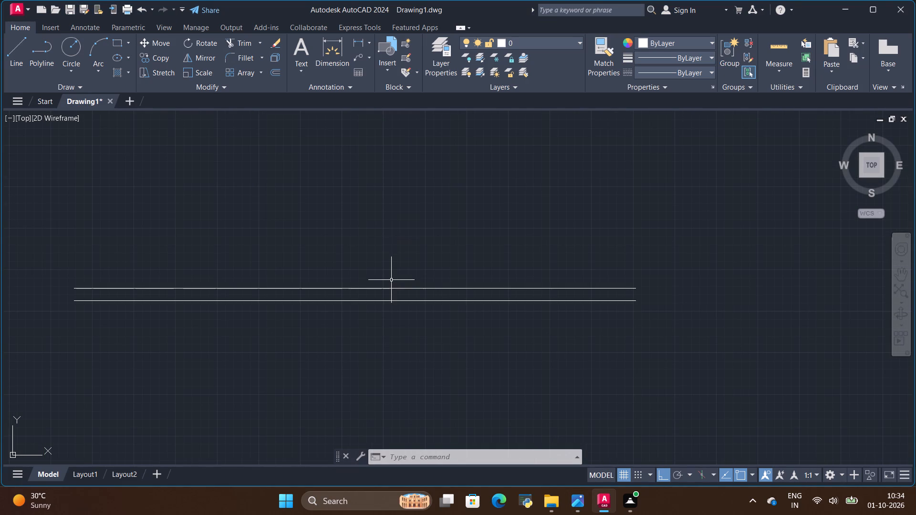
left_click(392, 288)
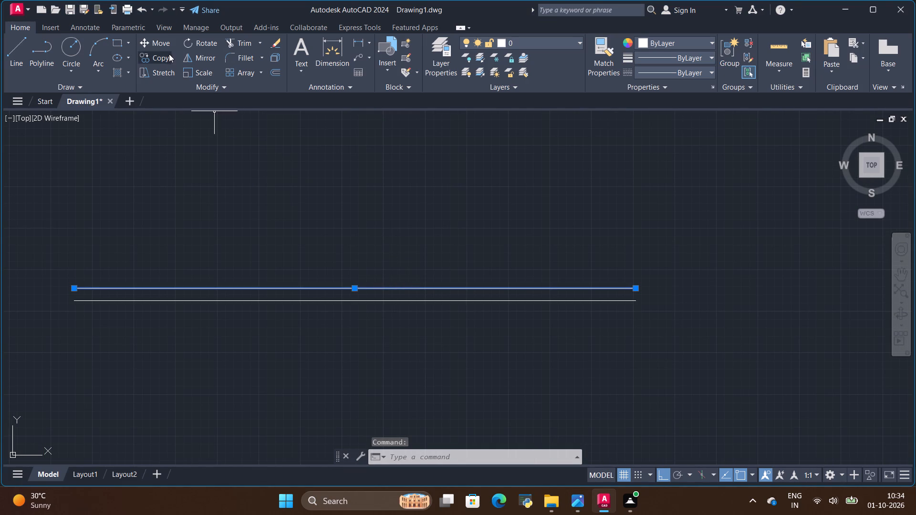
left_click(163, 55)
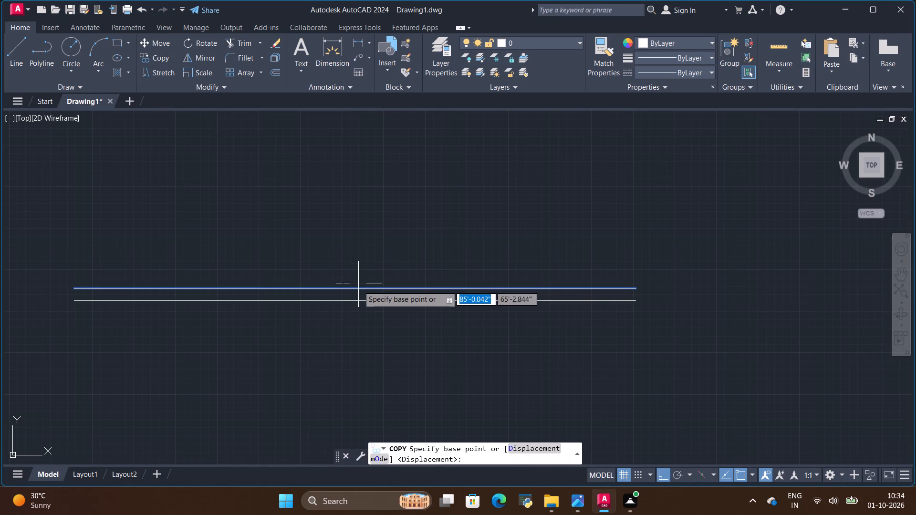
left_click(358, 288)
key("BackSpace")
key("BackSpace")
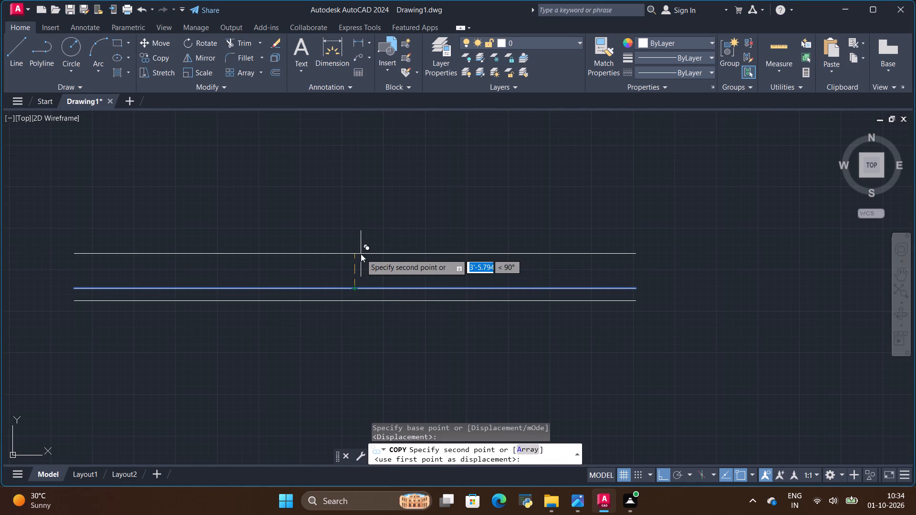
type("120")
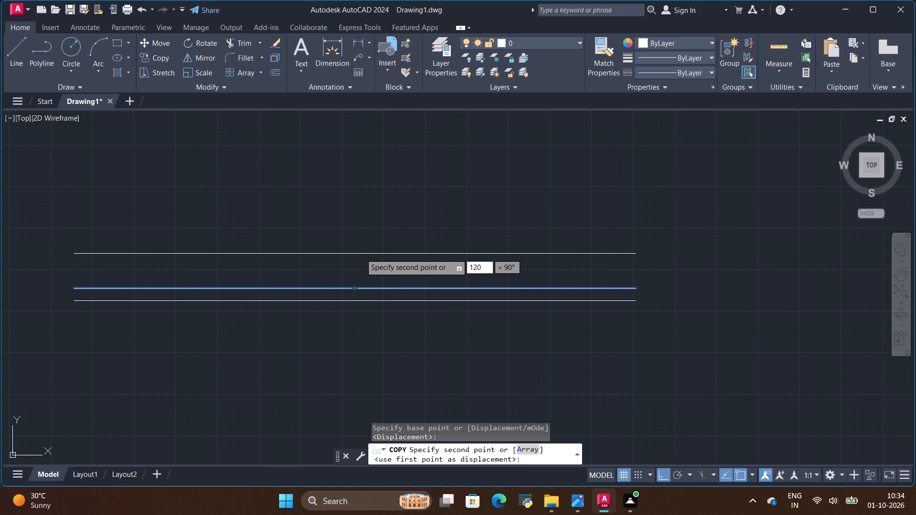
key("shift+quotedbl")
key("Return")
scroll(377, 263, "down", 2)
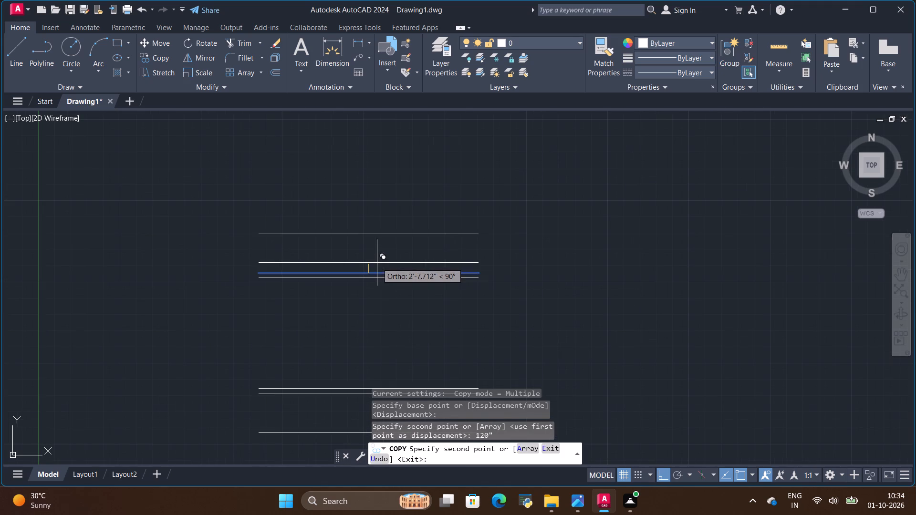
key("Escape")
Copy the topmost horizontal line 15" straight up from its midpoint, for the wall between toilet and master bedroom.
left_click(380, 236)
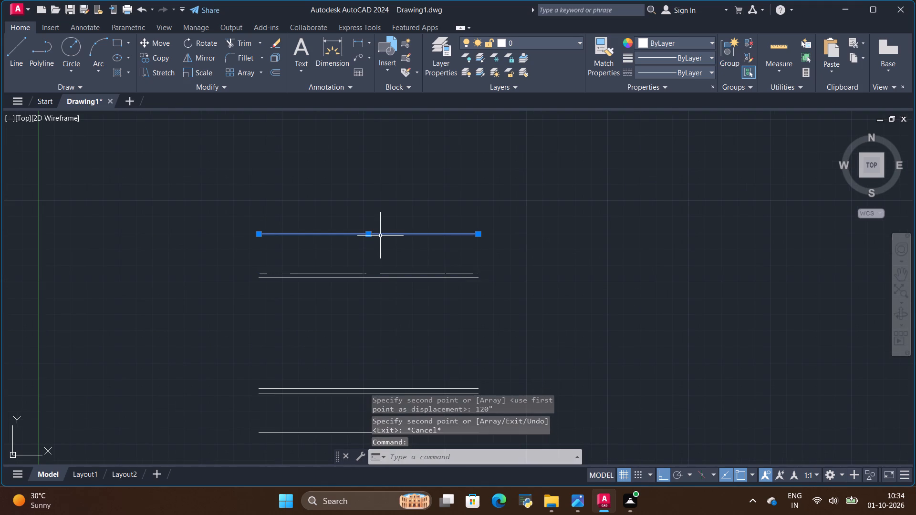
left_click(161, 59)
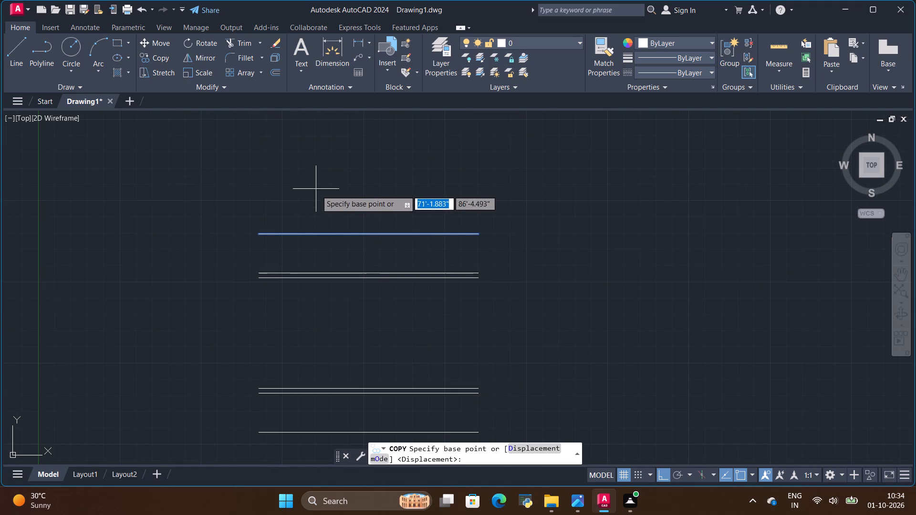
left_click(369, 235)
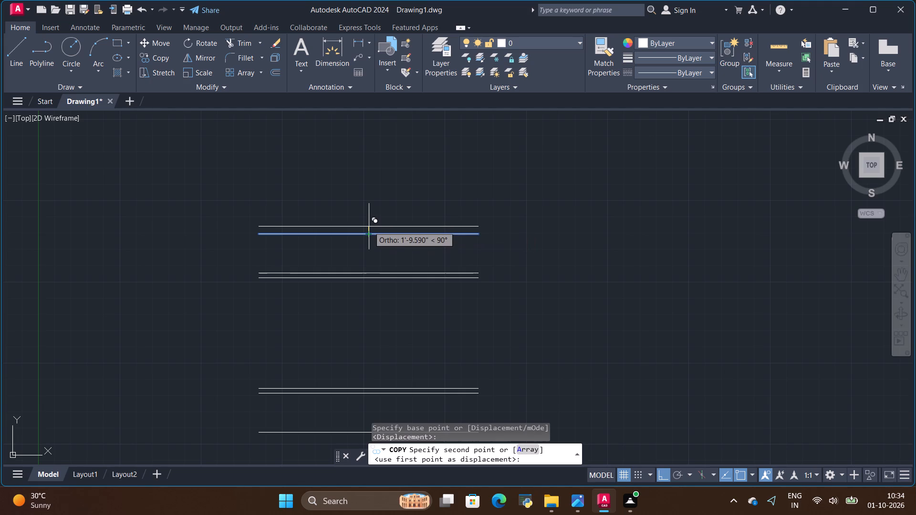
key("BackSpace")
key("BackSpace")
type("15")
key("shift+quotedbl")
key("Return")
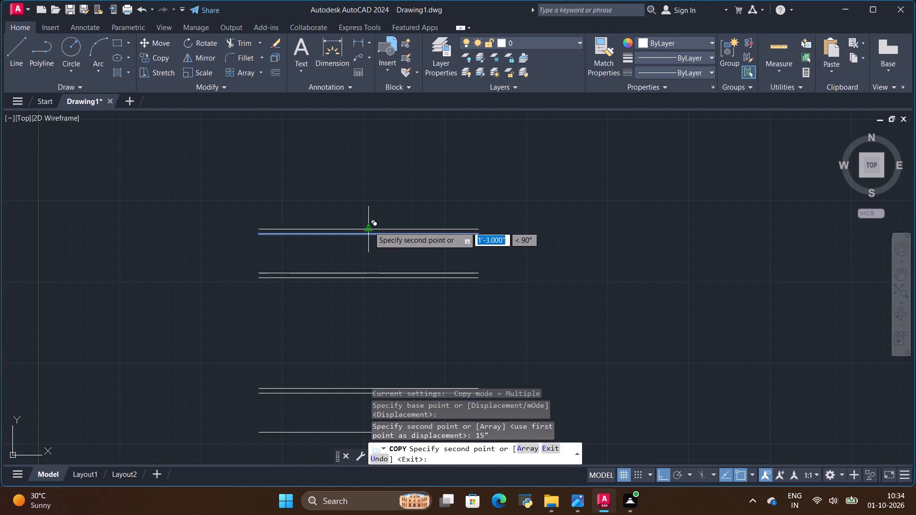
Check the master bedroom depth in the reference ground floor plan and copy the topmost horizontal line 360" straight up from its midpoint.
key("Escape")
key("alt+Tab")
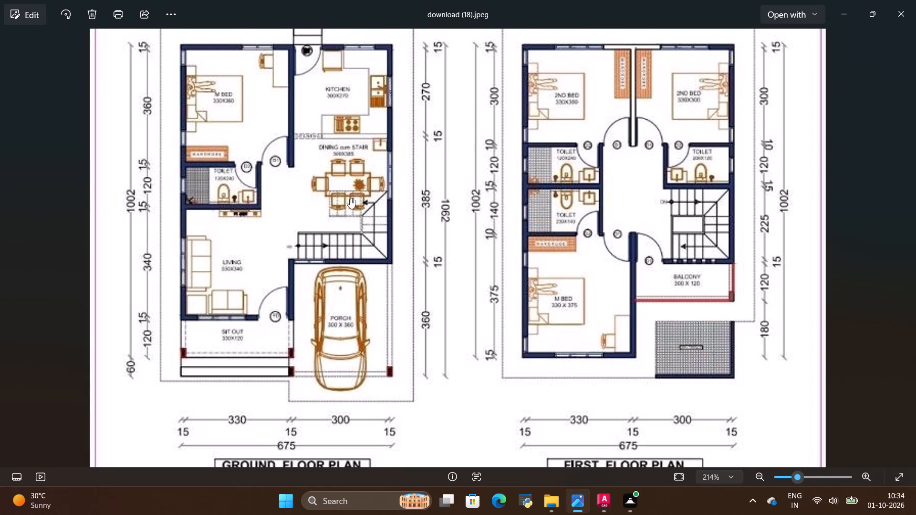
scroll(246, 155, "up", 1)
scroll(164, 138, "down", 1)
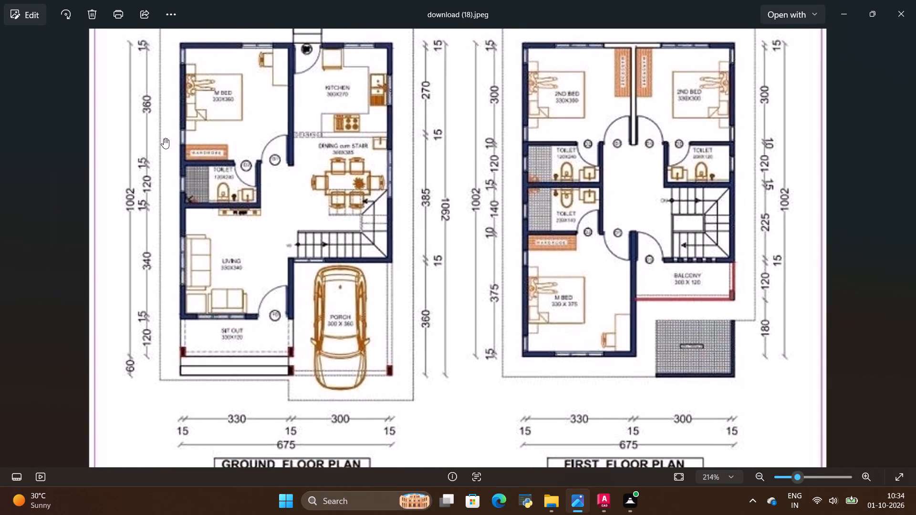
key("alt+Tab")
scroll(355, 181, "up", 2)
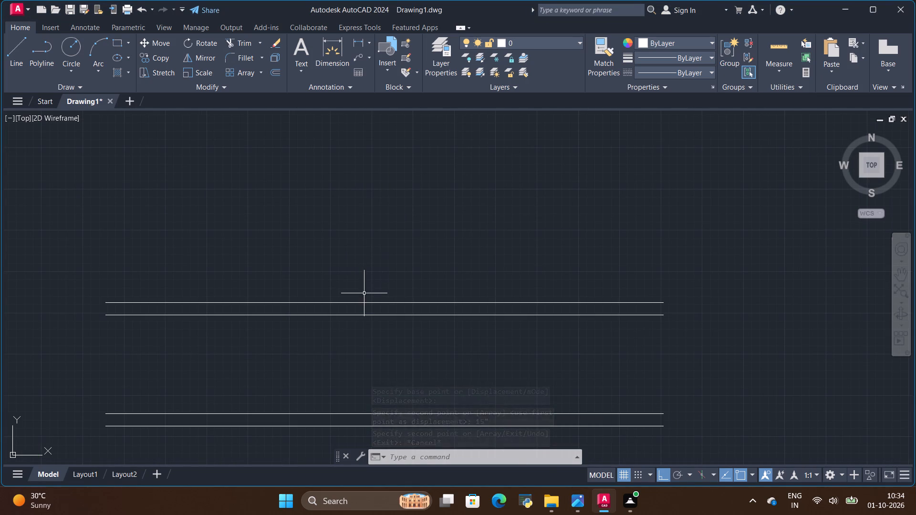
left_click(368, 302)
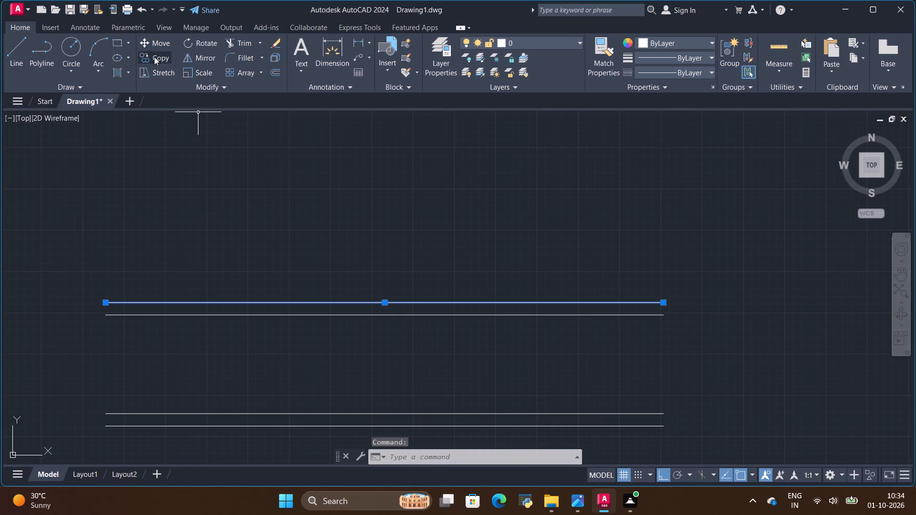
left_click(156, 57)
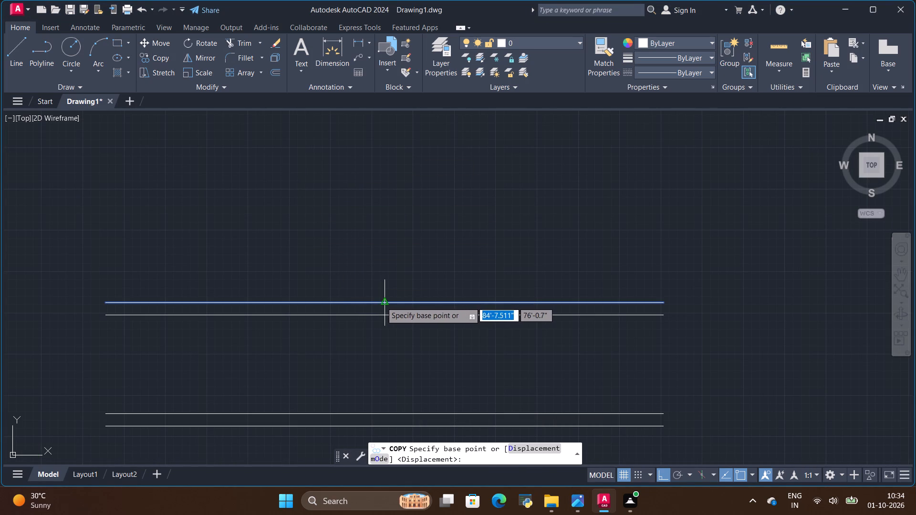
left_click(385, 302)
key("BackSpace")
key("BackSpace")
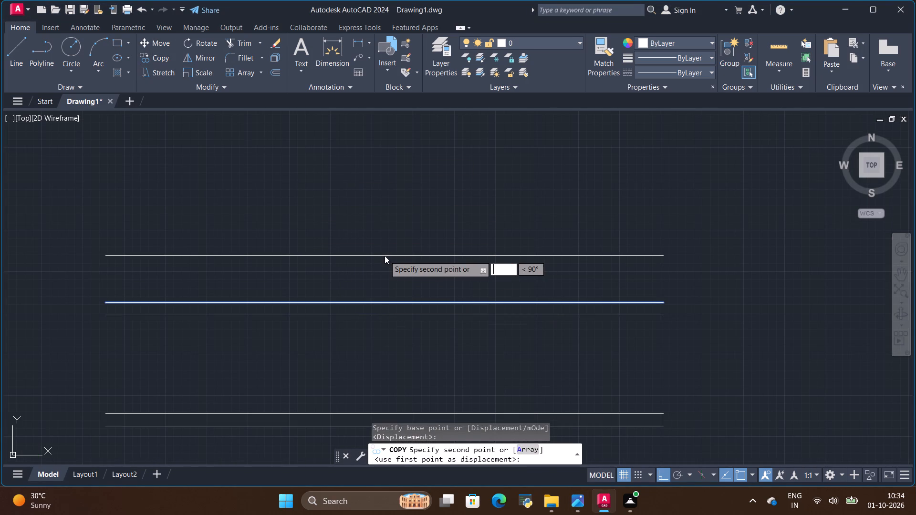
type("360")
key("shift+quotedbl")
key("Return")
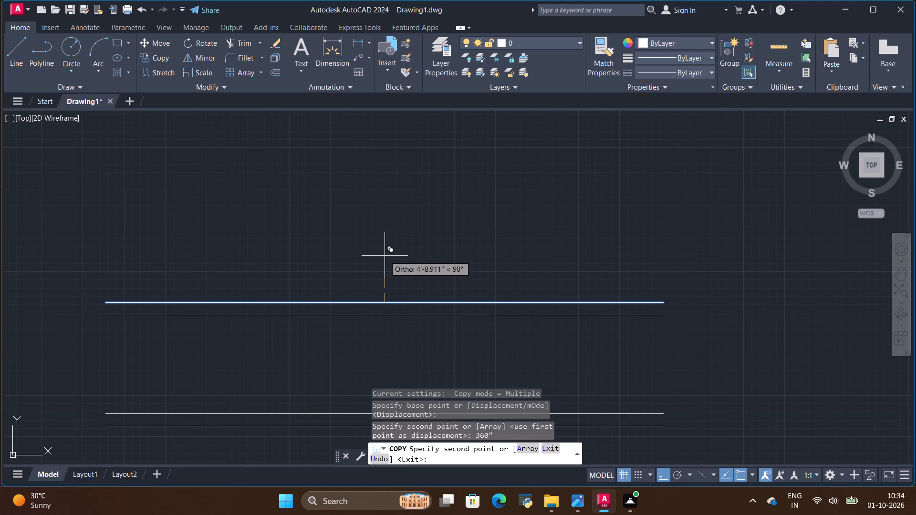
key("Escape")
Check the outer wall thickness in the reference plan and copy the new topmost line 15" straight up from its midpoint.
scroll(346, 244, "down", 3)
scroll(366, 204, "up", 2)
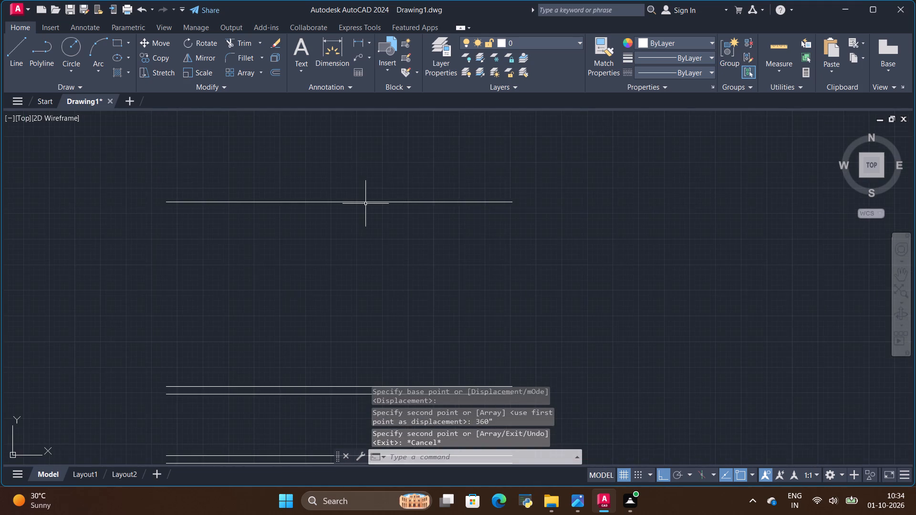
key("alt+Tab")
key("alt+Tab")
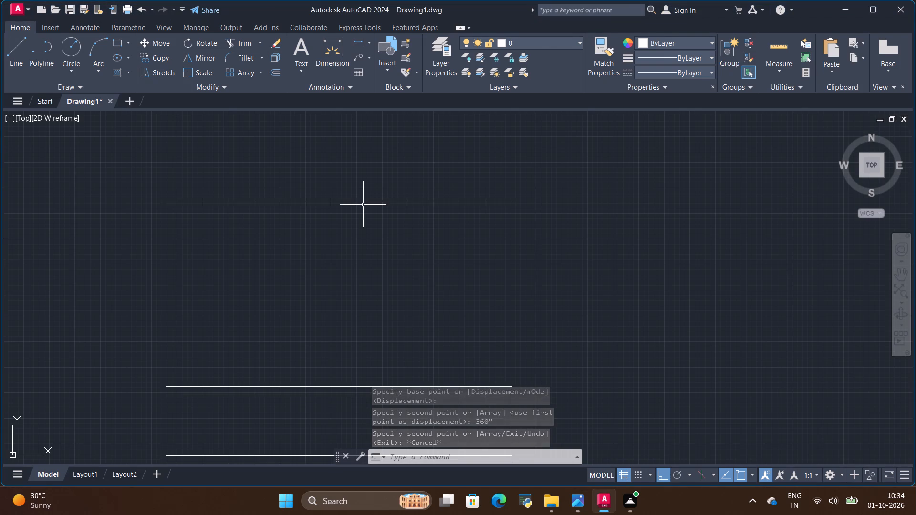
scroll(345, 192, "up", 1)
key("alt+Tab")
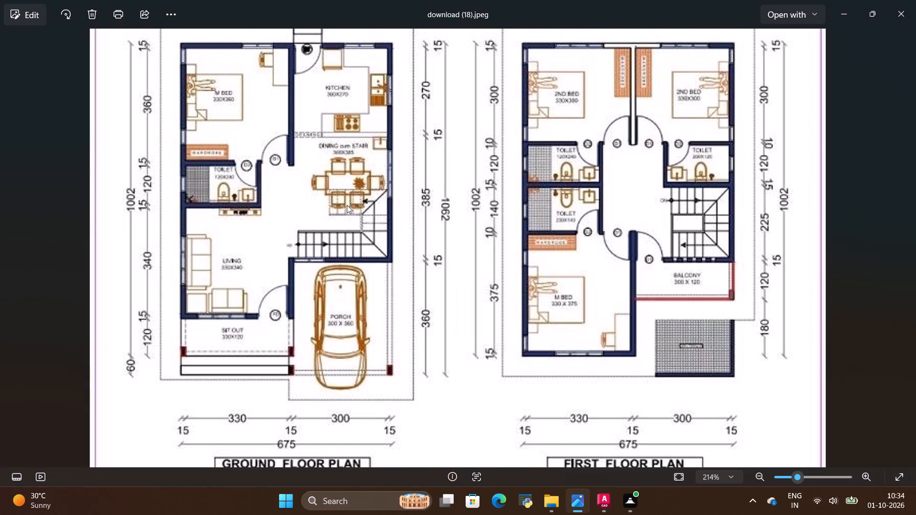
key("alt+Tab")
scroll(347, 205, "down", 3)
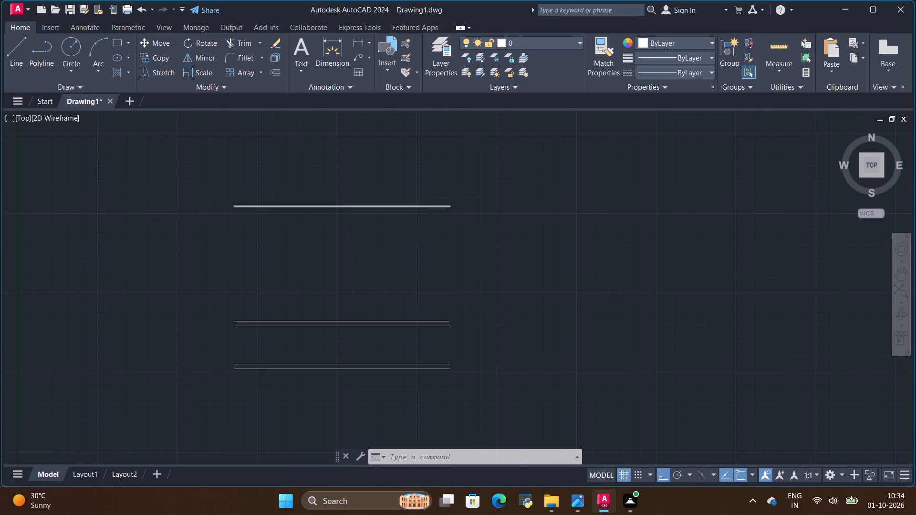
key("alt+Tab")
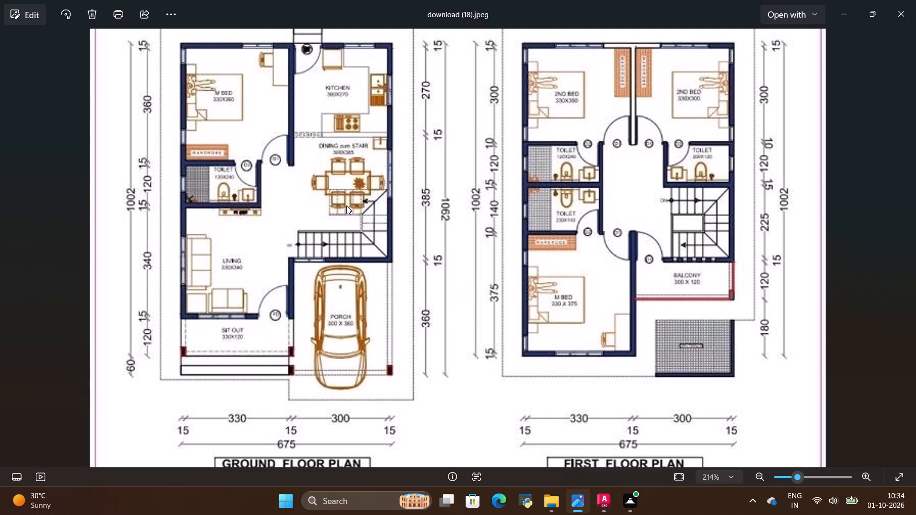
key("alt+Tab")
left_click(346, 206)
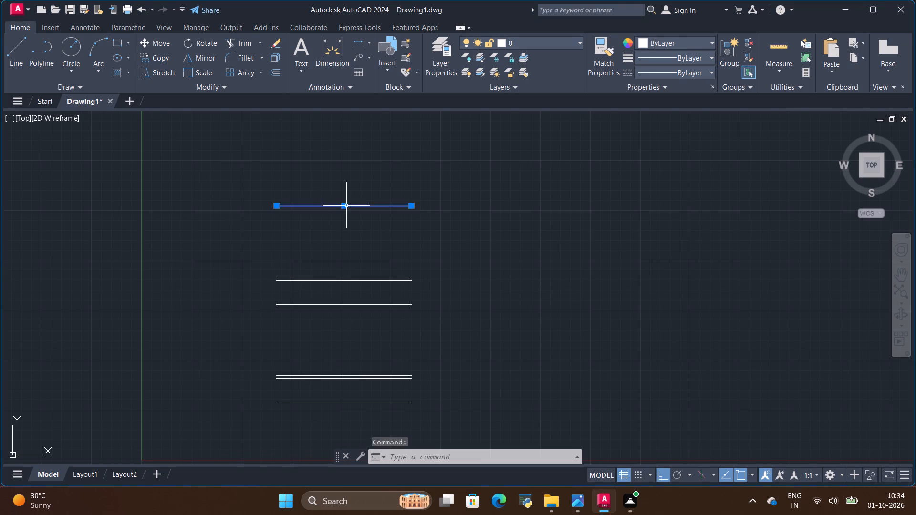
left_click(161, 59)
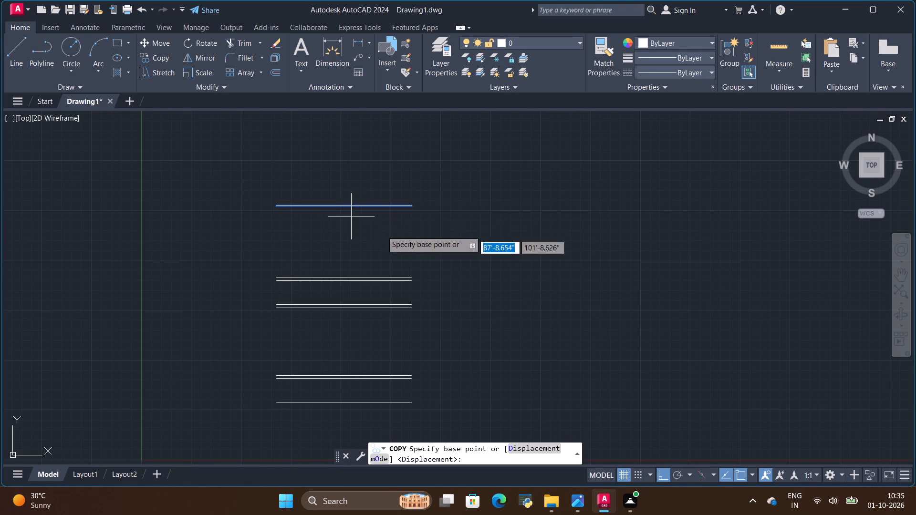
left_click(346, 210)
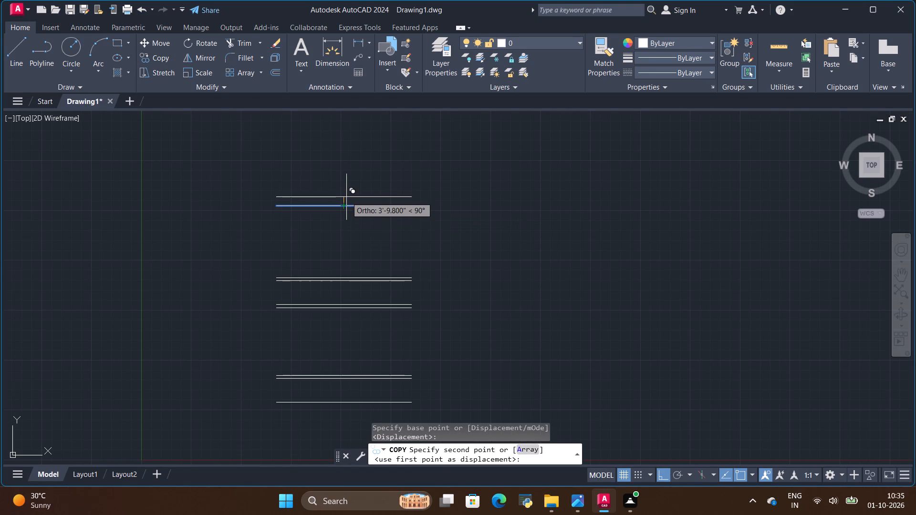
key("BackSpace")
key("BackSpace")
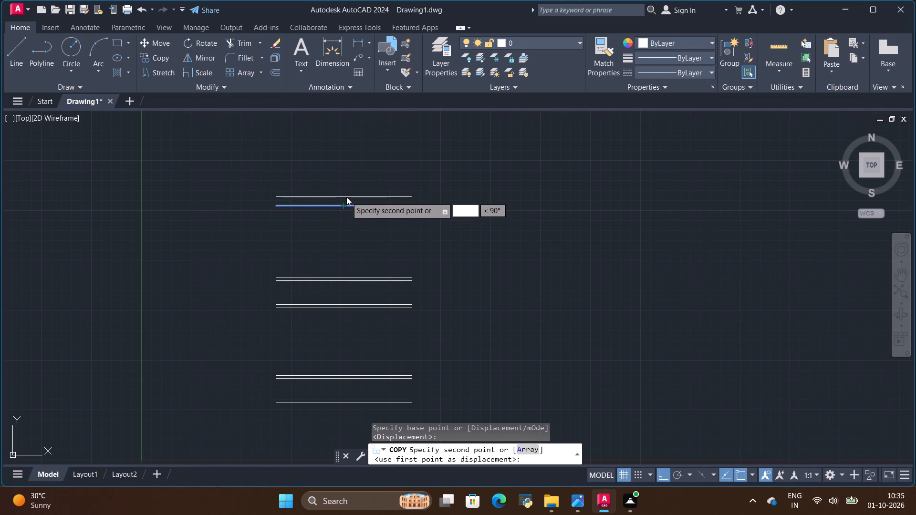
type("15")
key("shift+quotedbl")
key("Return")
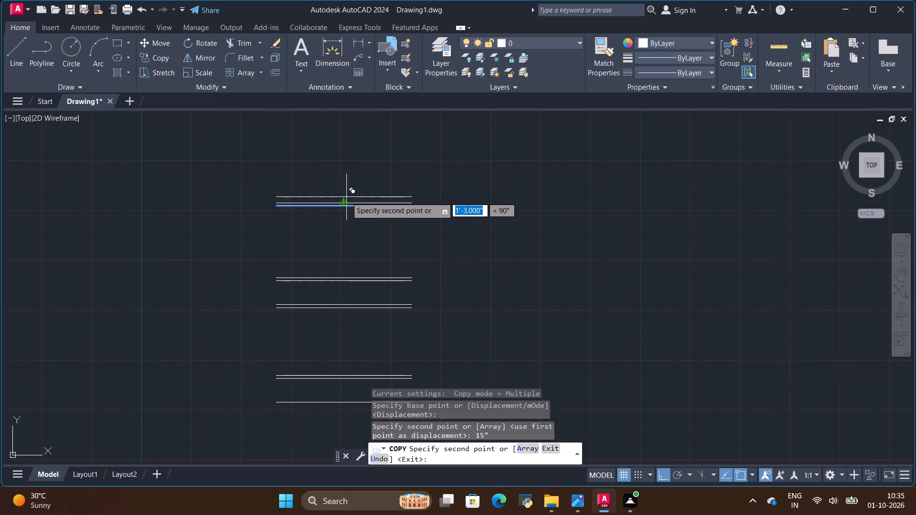
key("Escape")
Check the reference plan and draw a vertical line joining the left ends of the topmost and bottommost horizontal lines.
scroll(333, 187, "down", 2)
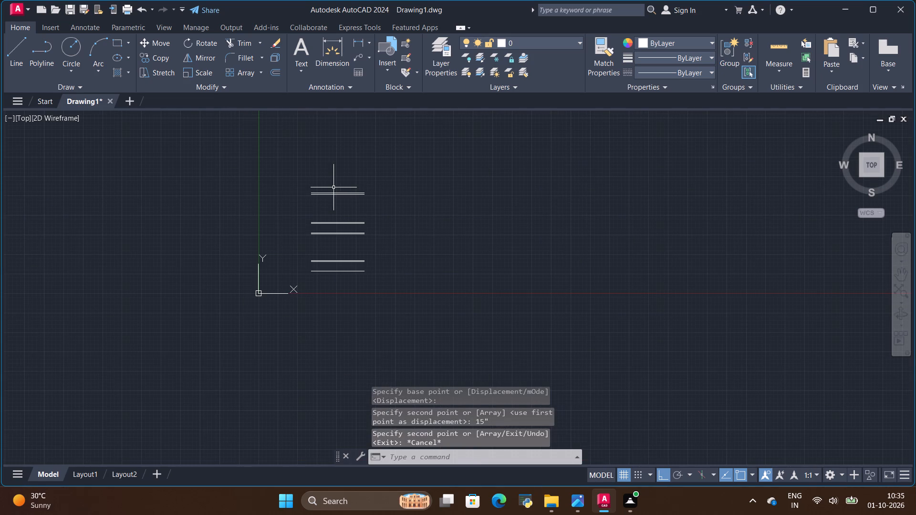
key("alt+Tab")
scroll(289, 193, "down", 2)
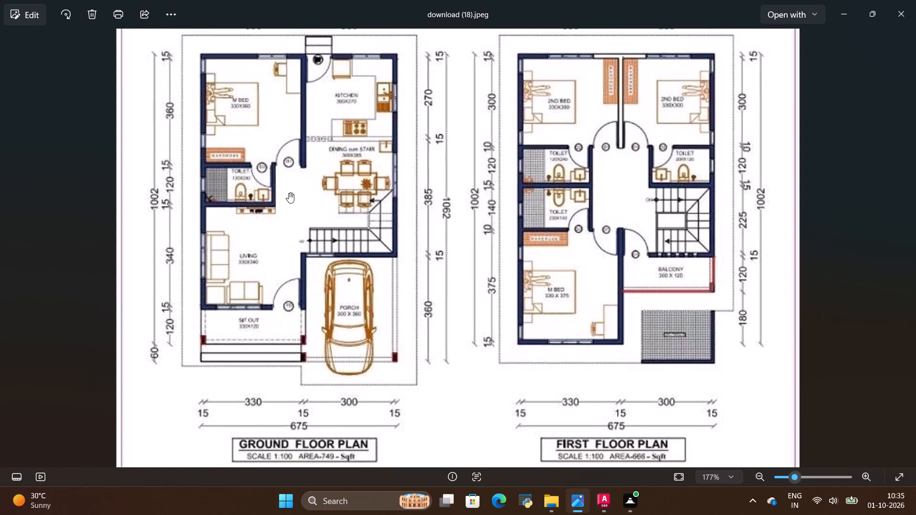
scroll(289, 193, "down", 1)
key("alt+Tab")
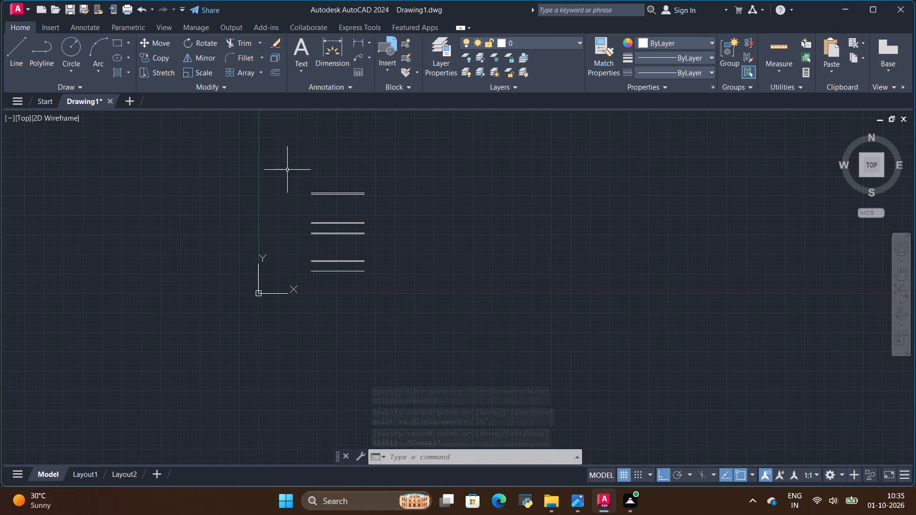
key("alt+Tab")
key("alt+Tab")
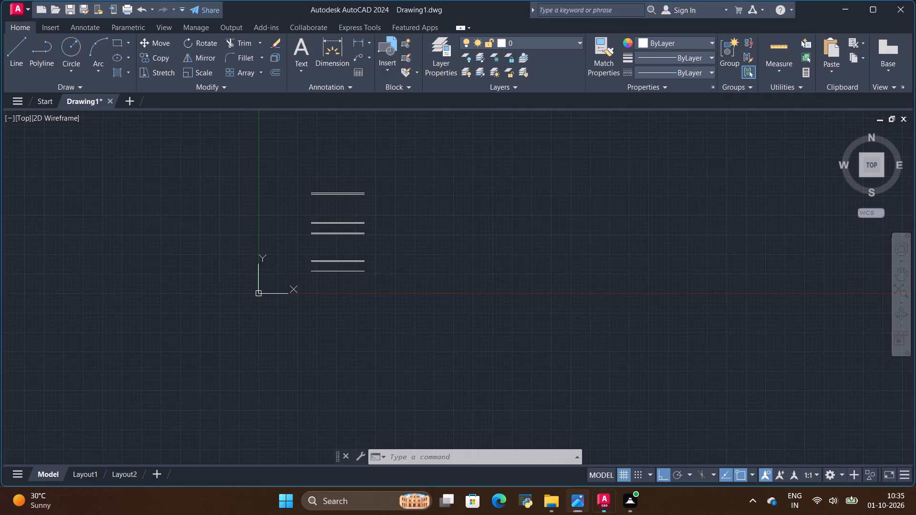
scroll(322, 169, "up", 2)
scroll(314, 232, "up", 3)
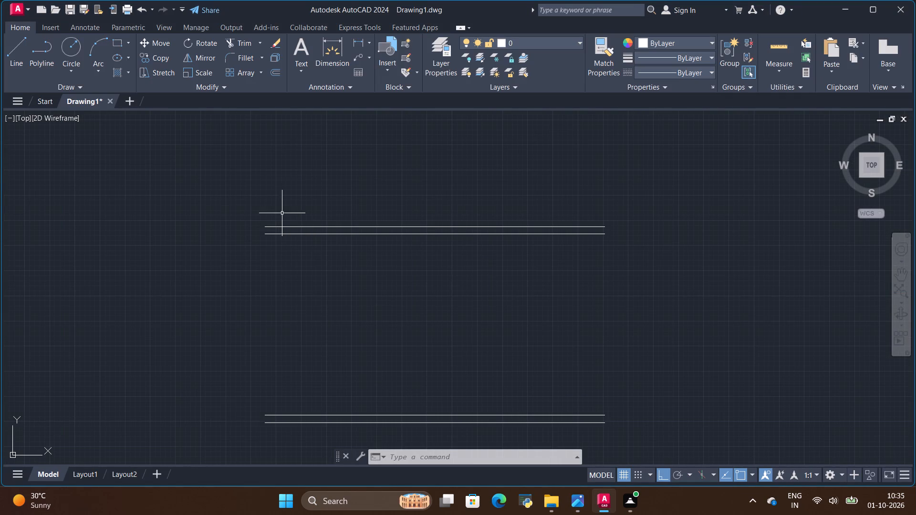
left_click(16, 49)
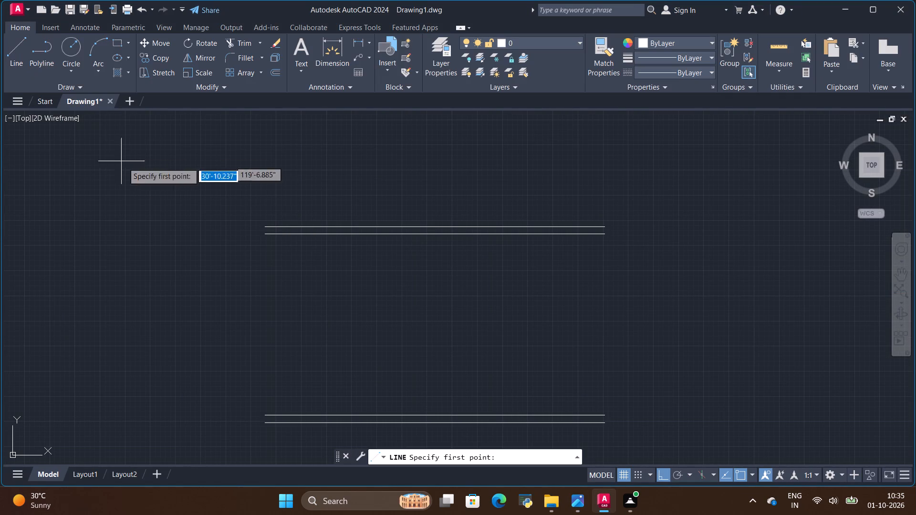
left_click(262, 226)
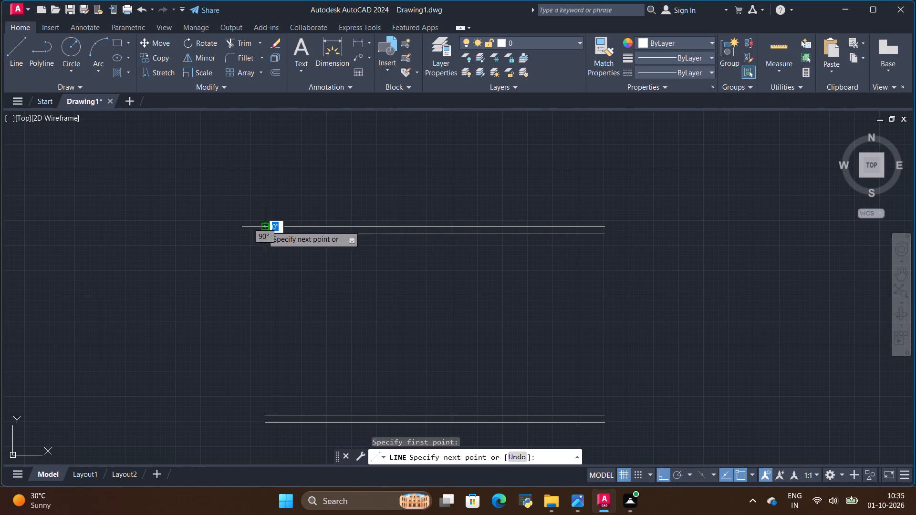
scroll(268, 299, "down", 4)
scroll(268, 422, "up", 4)
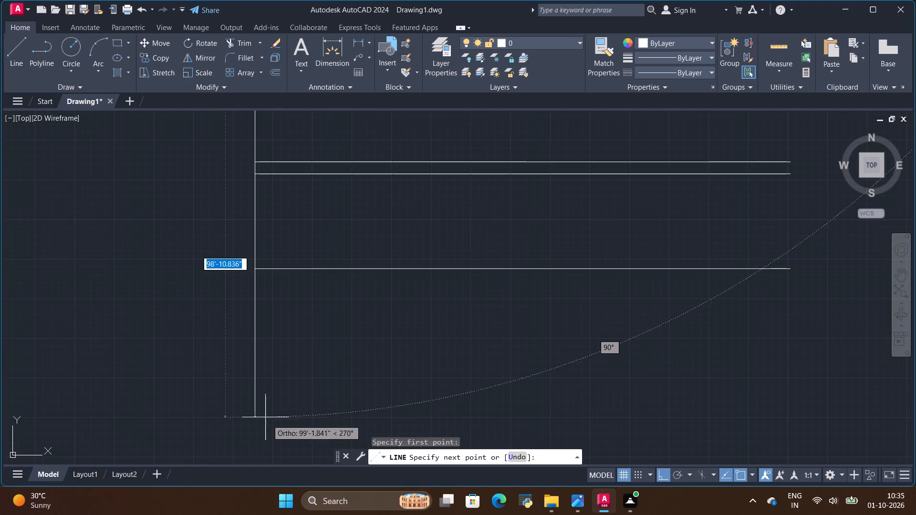
left_click(254, 269)
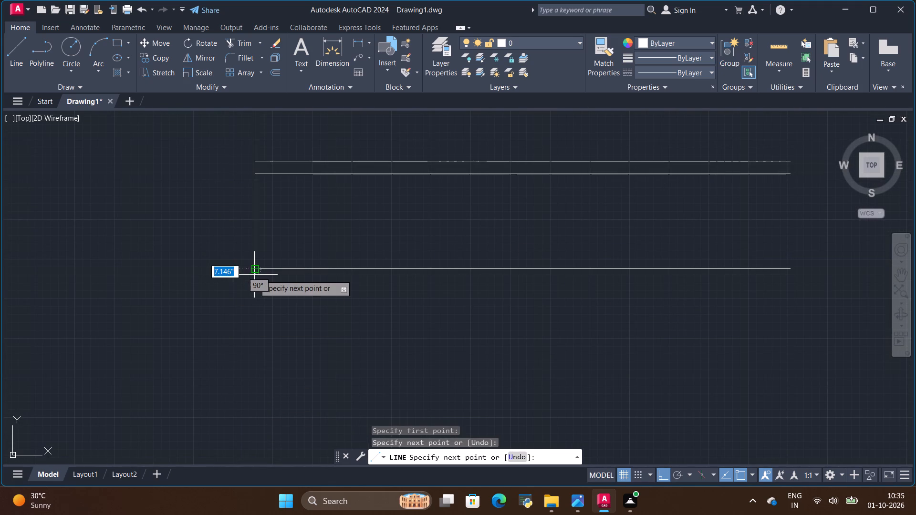
key("Escape")
Copy the left vertical line 15" to the right, for the thickness of the outer wall.
left_click(256, 243)
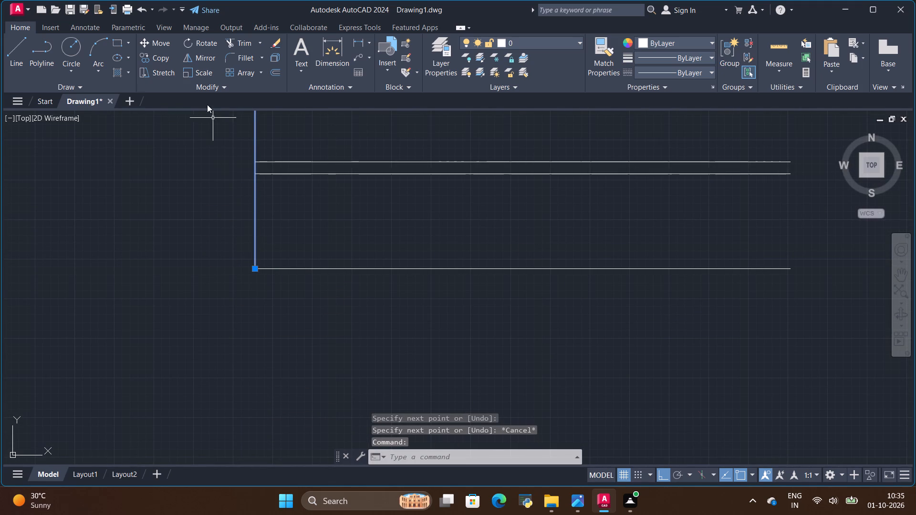
left_click(164, 60)
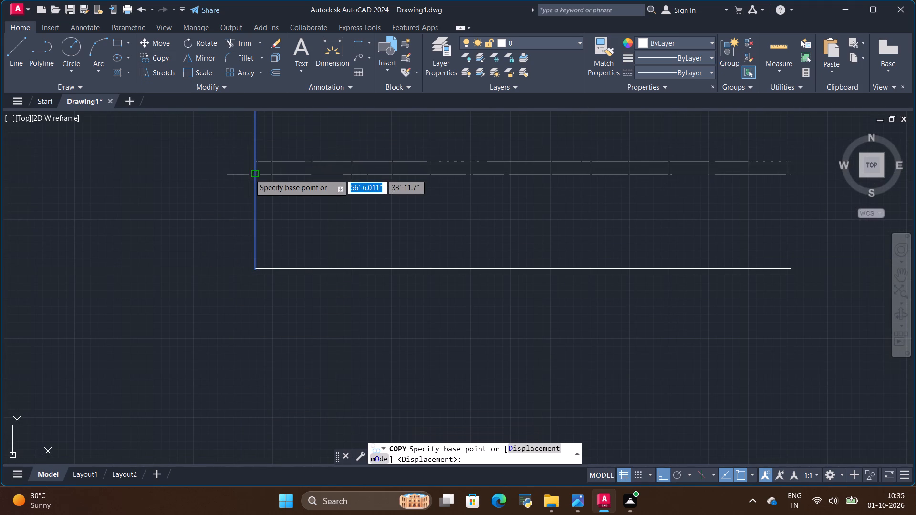
left_click(254, 175)
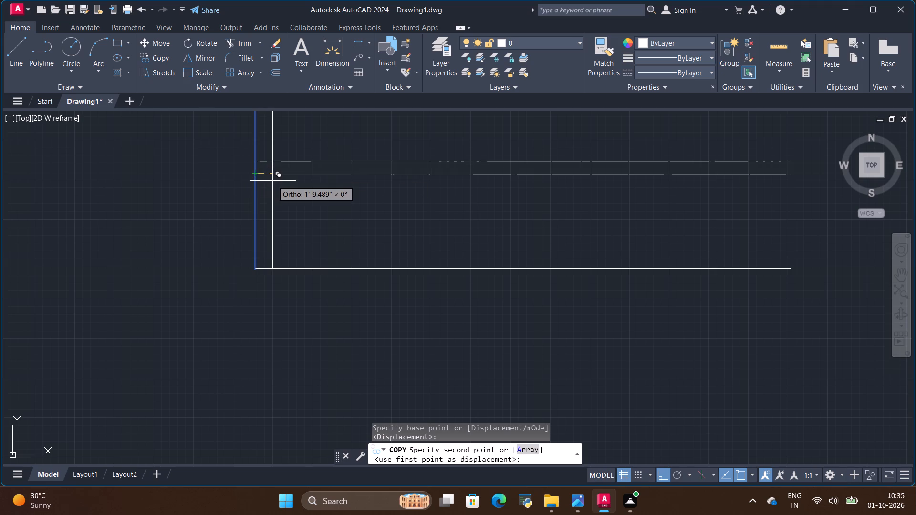
key("BackSpace")
key("BackSpace")
type("15")
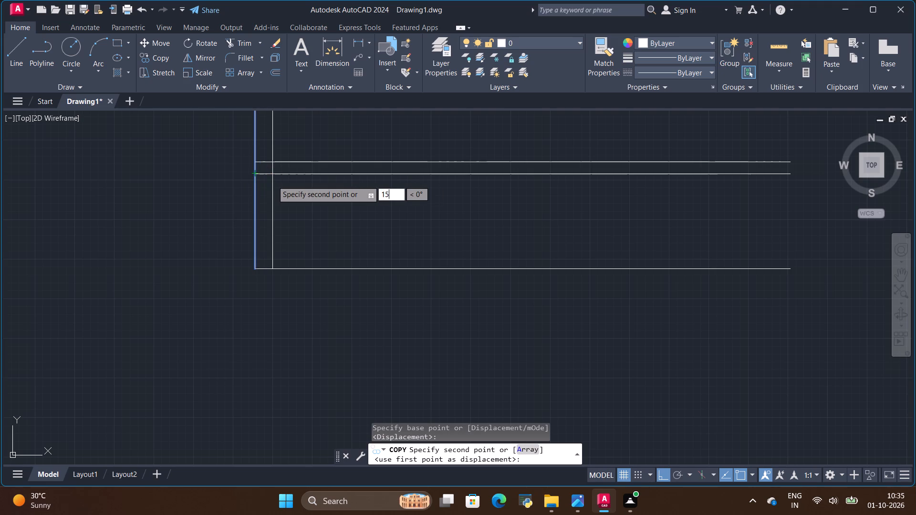
key("shift+quotedbl")
key("Return")
key("Escape")
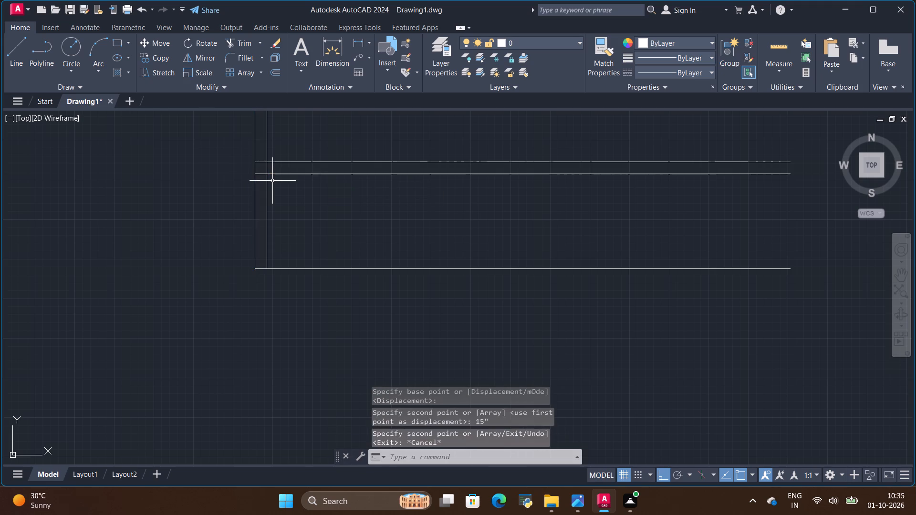
Check the master bedroom width in the reference ground floor plan and copy the inner left vertical line 330" to the right.
scroll(284, 204, "down", 6)
scroll(319, 174, "up", 1)
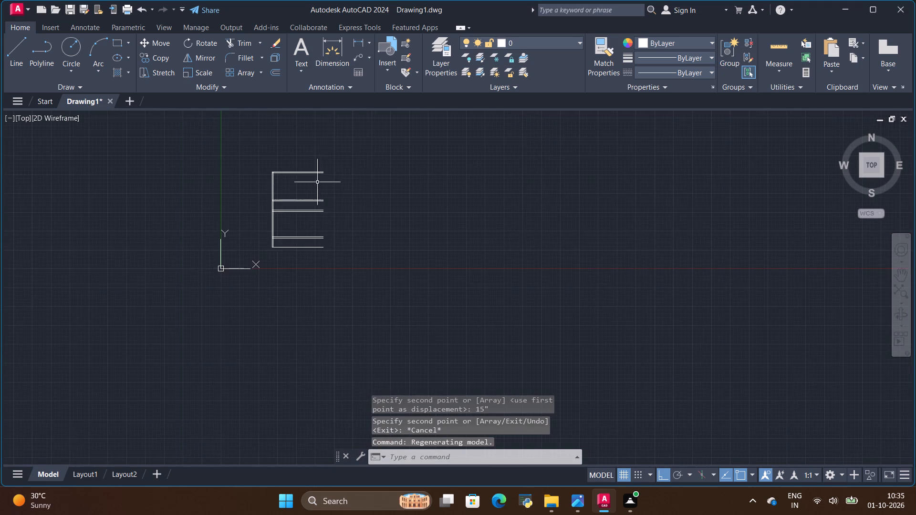
scroll(281, 200, "up", 2)
key("alt+Tab")
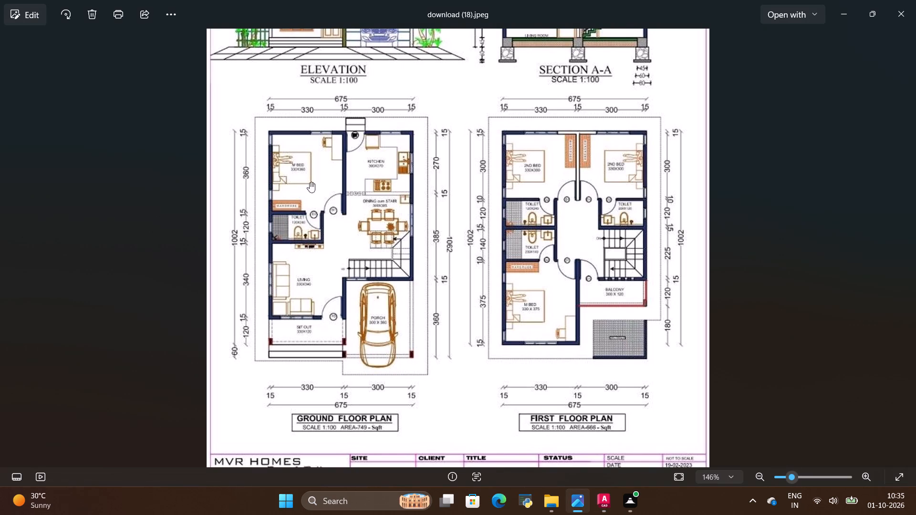
key("alt+Tab")
scroll(288, 123, "up", 1)
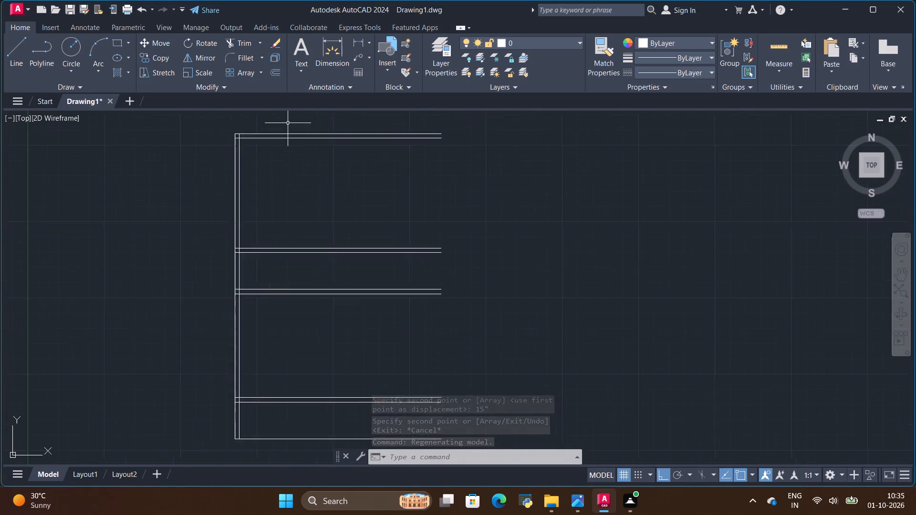
scroll(288, 123, "up", 3)
scroll(203, 184, "down", 1)
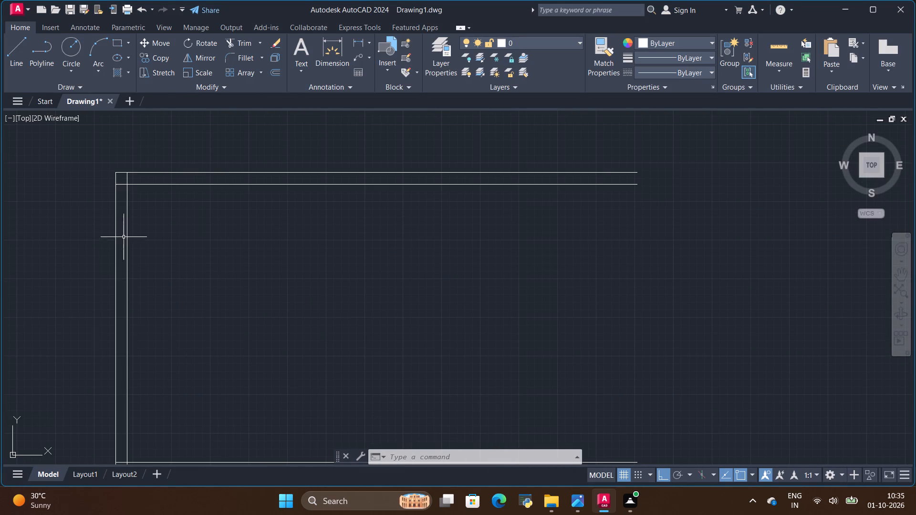
left_click(126, 235)
left_click(154, 53)
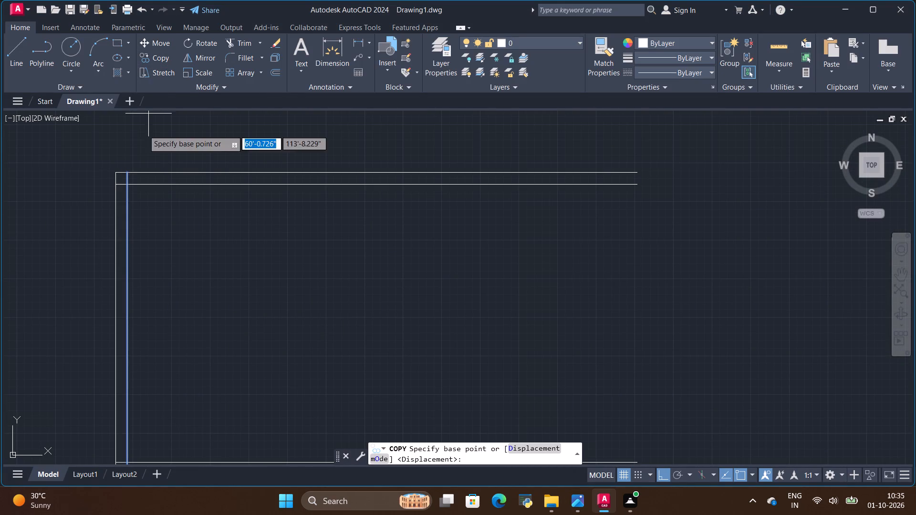
left_click(127, 181)
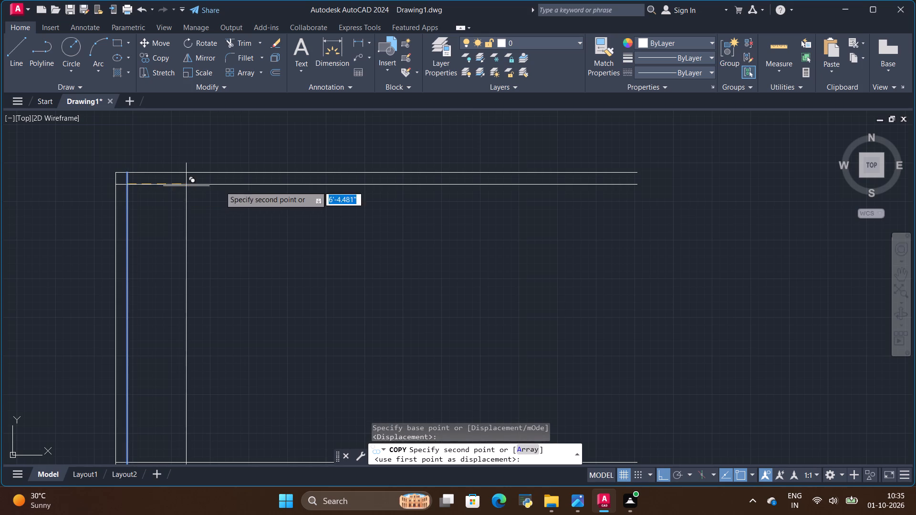
key("BackSpace")
key("BackSpace")
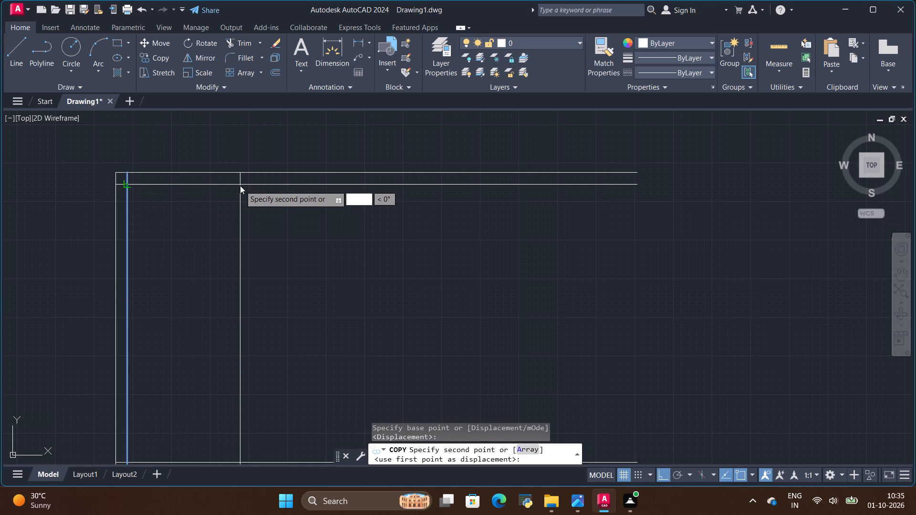
type("330")
key("shift+quotedbl")
key("Return")
key("Escape")
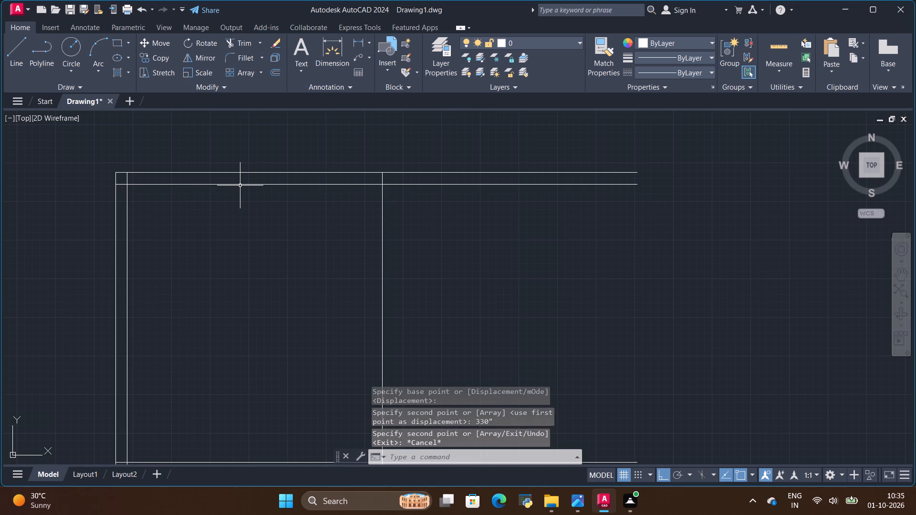
Check the middle wall thickness in the reference plan and copy the new vertical line 15" to the right.
key("alt+Tab")
scroll(298, 140, "down", 1)
scroll(340, 132, "up", 1)
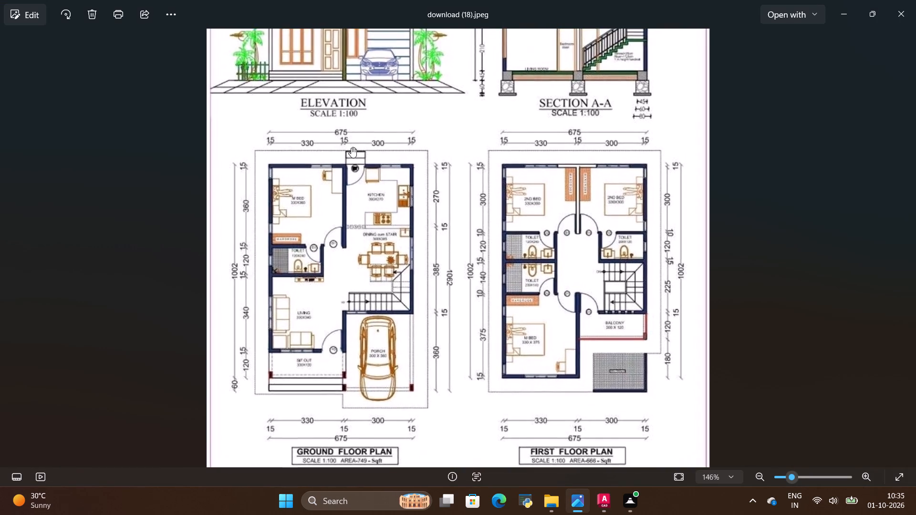
scroll(351, 148, "up", 4)
key("alt+Tab")
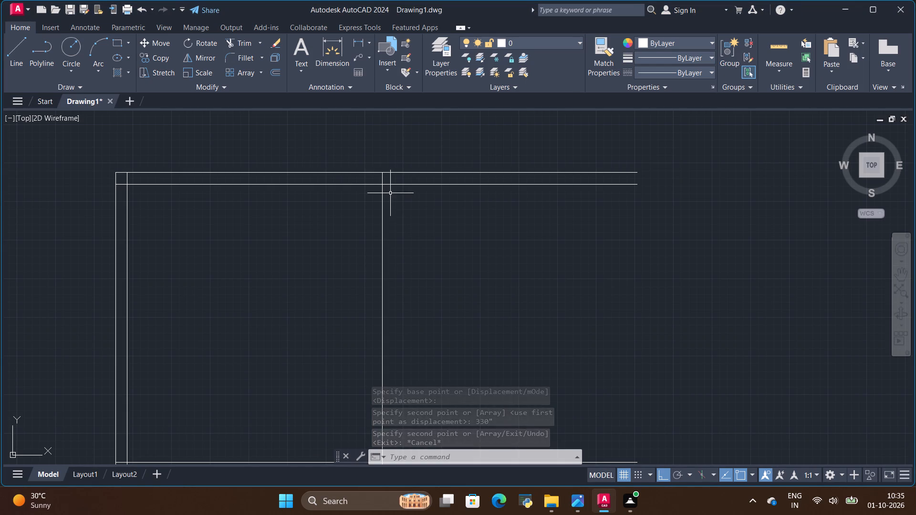
left_click(384, 214)
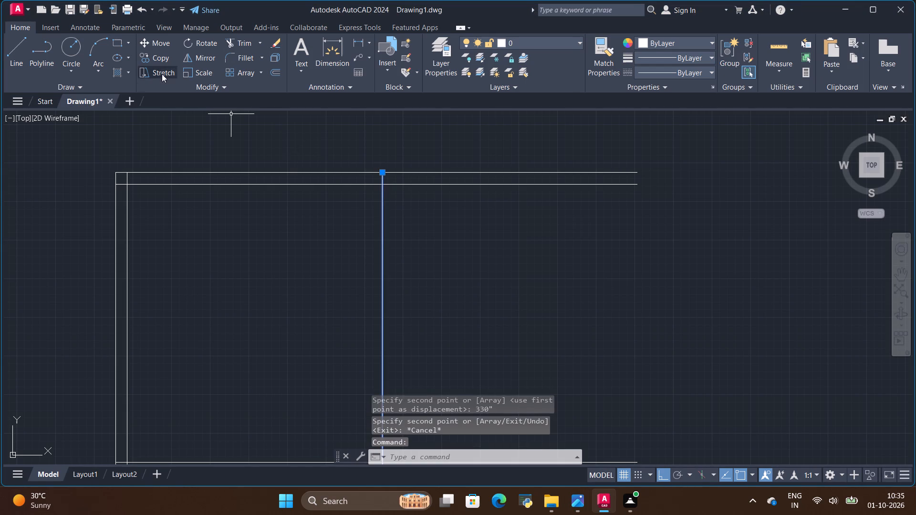
left_click(161, 60)
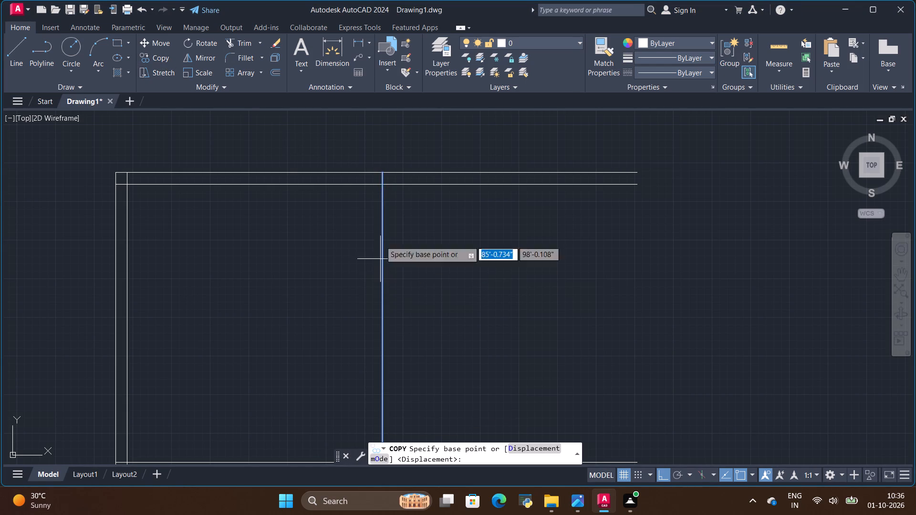
left_click(382, 185)
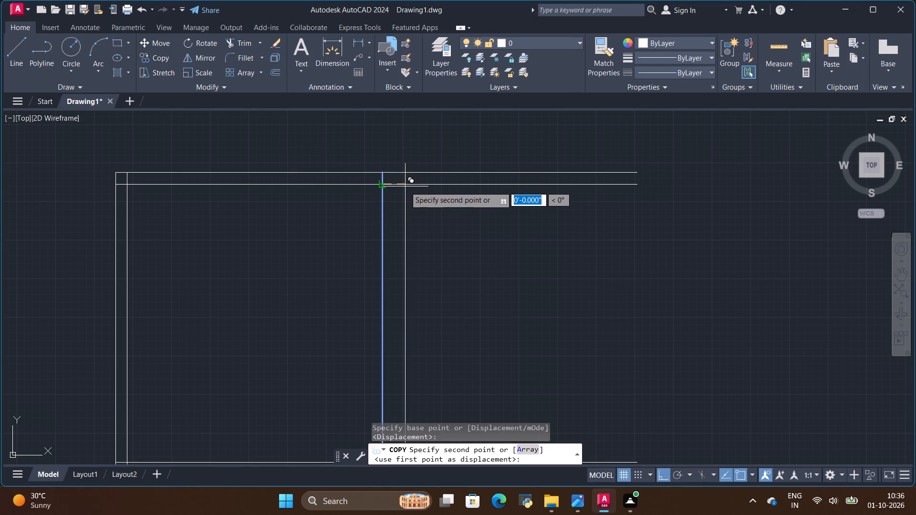
key("BackSpace")
key("BackSpace")
type("15")
key("shift+quotedbl")
key("Return")
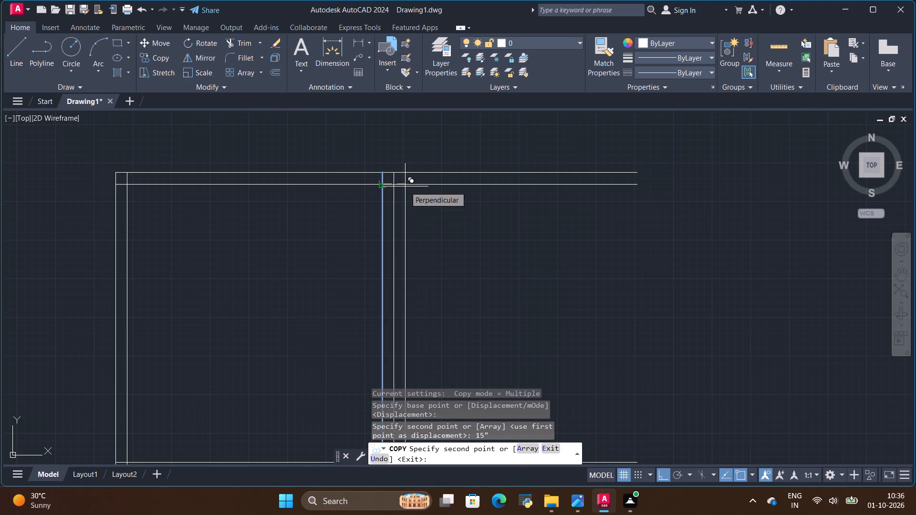
key("Escape")
Check the kitchen width in the reference plan and copy the second middle-wall line 300" to the right.
left_click(393, 209)
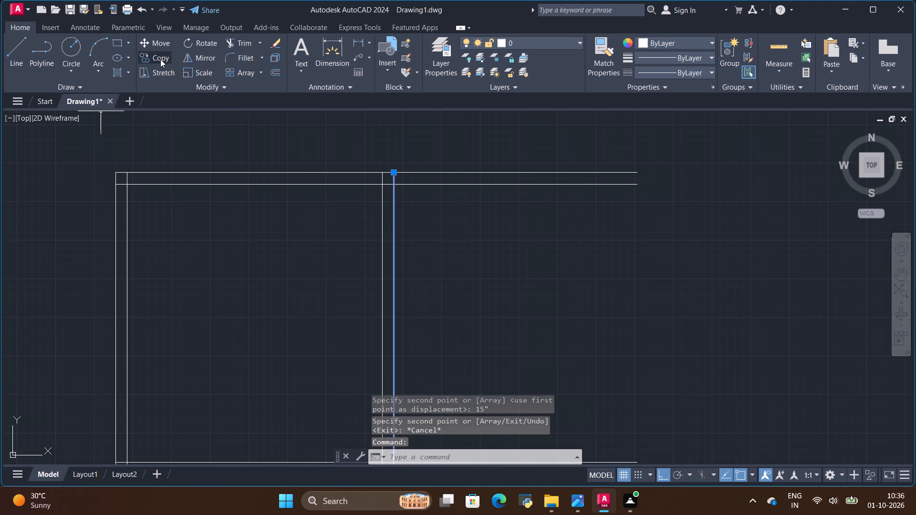
left_click(160, 59)
left_click(395, 187)
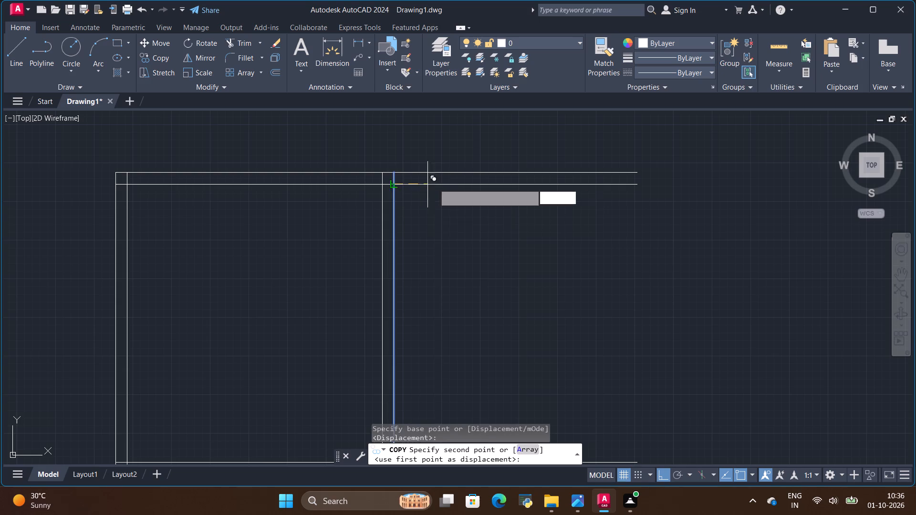
key("alt+Tab")
key("alt+Tab")
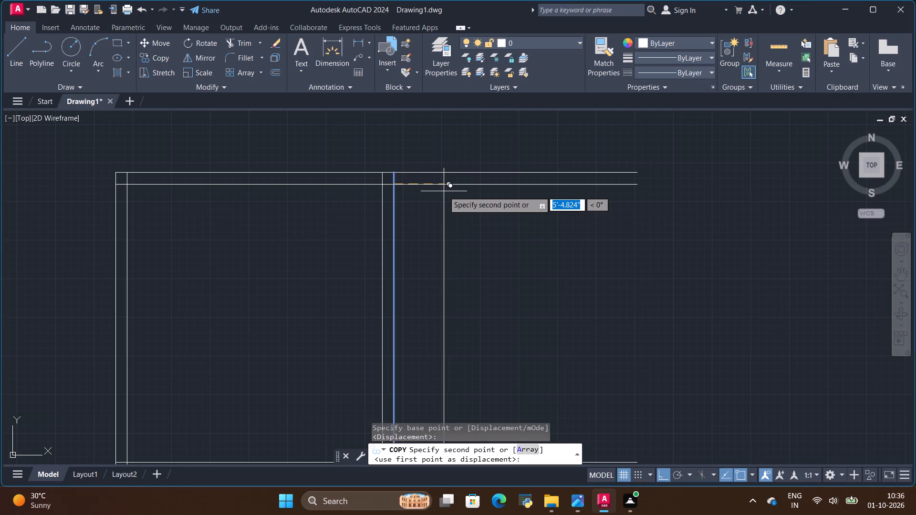
key("BackSpace")
type("300")
key("shift+quotedbl")
key("Return")
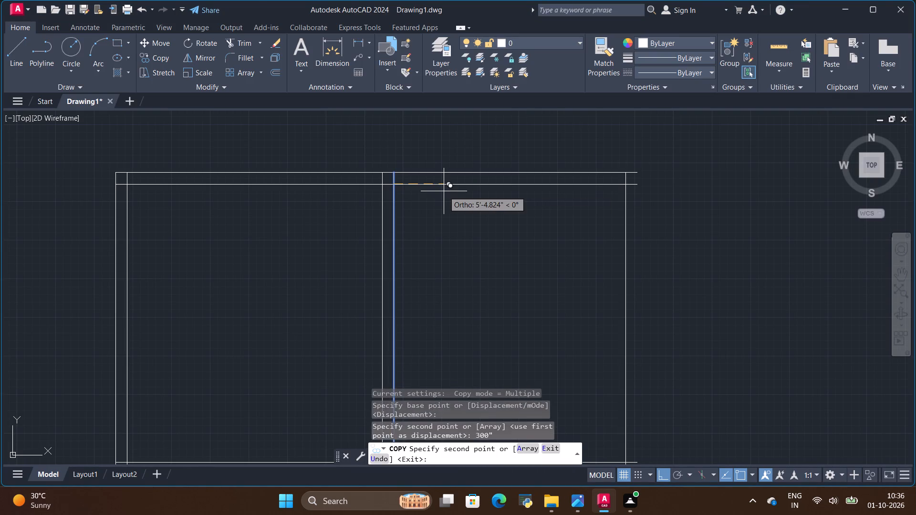
key("Escape")
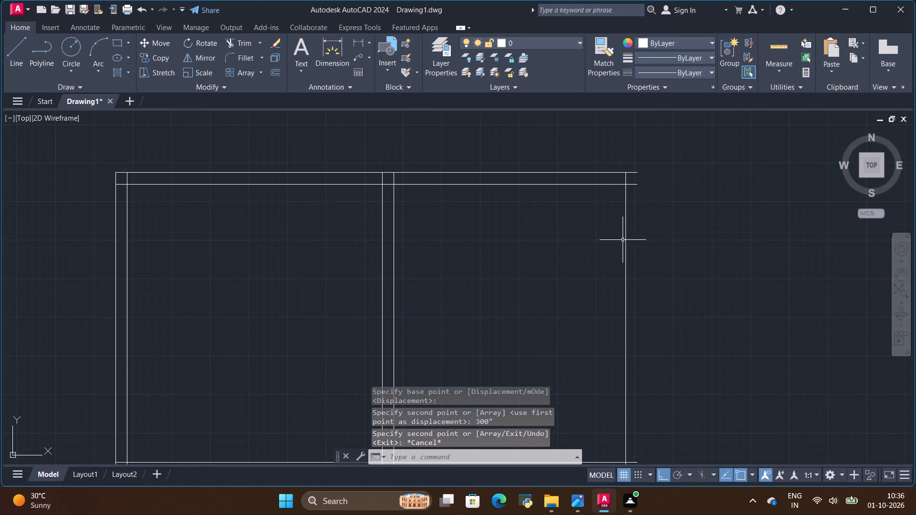
Copy the rightmost vertical line across to the right ends of the top horizontal lines, forming the right outer wall.
left_click(627, 240)
key("Escape")
left_click(625, 242)
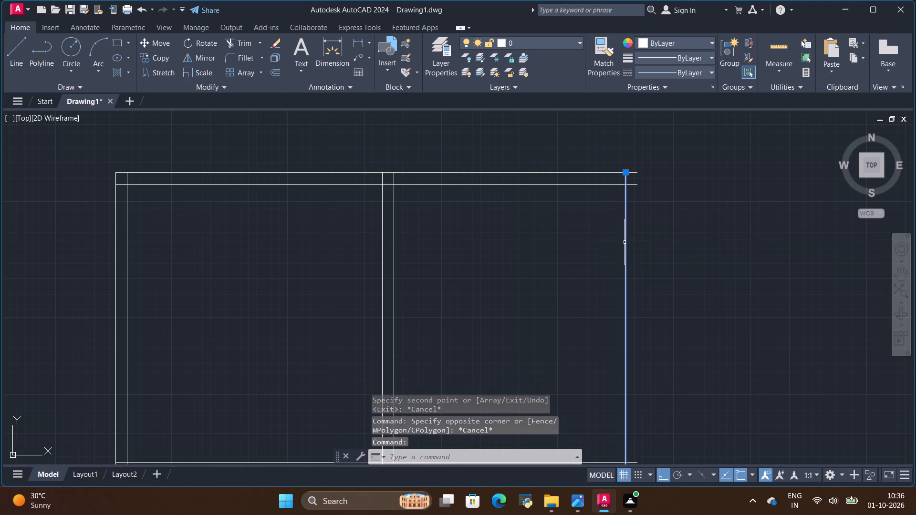
left_click(154, 53)
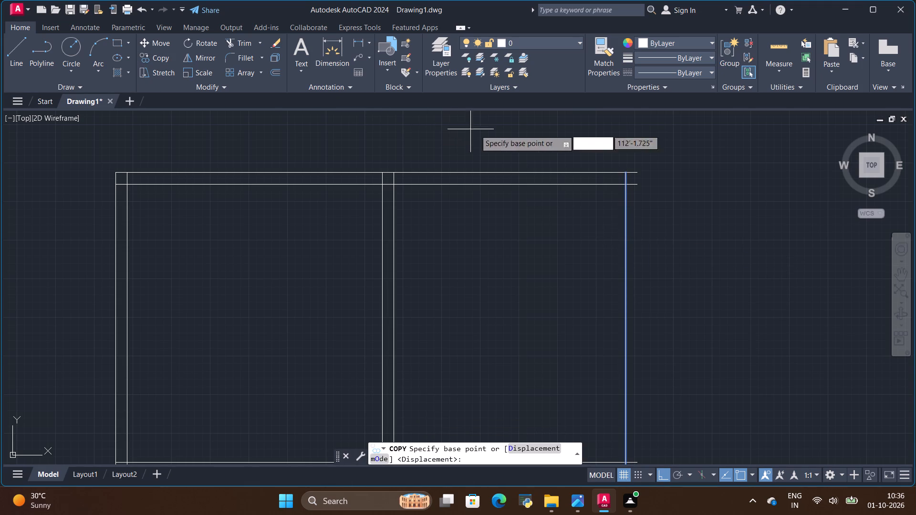
scroll(620, 180, "up", 2)
left_click(627, 192)
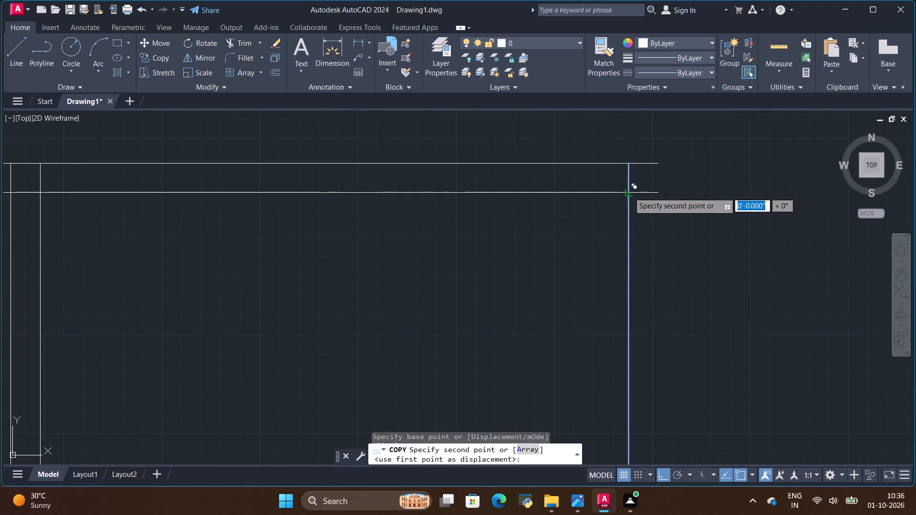
left_click(659, 193)
key("Escape")
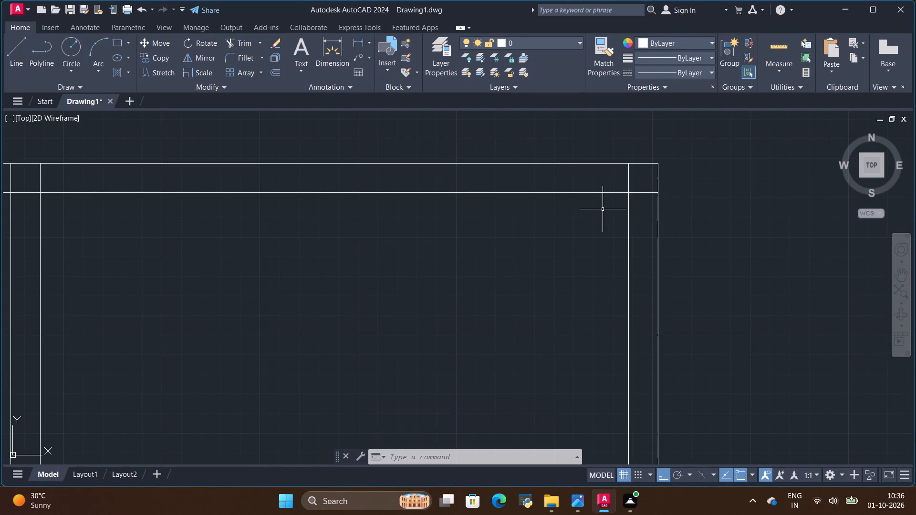
Compare the wall grid with the reference ground floor plan, examining the toilet, kitchen and dining walls and their dimensions.
scroll(590, 217, "down", 5)
key("alt+Tab")
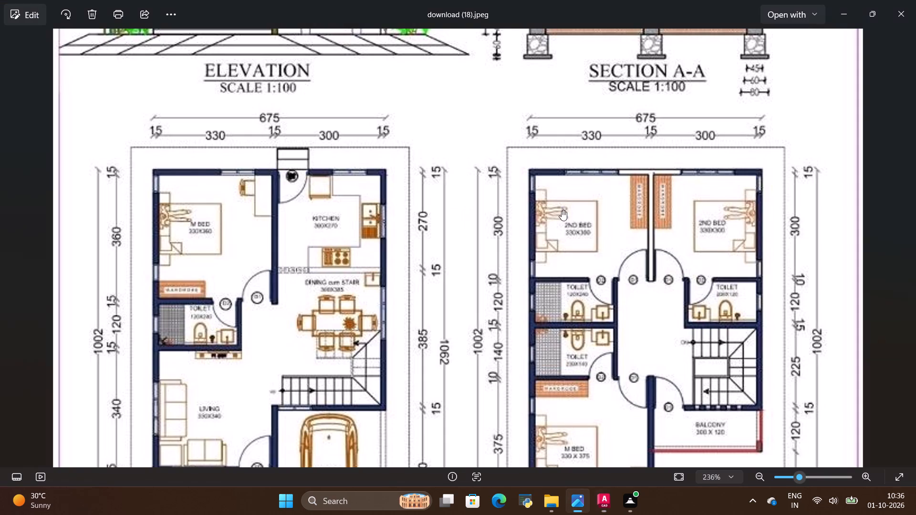
scroll(488, 212, "down", 3)
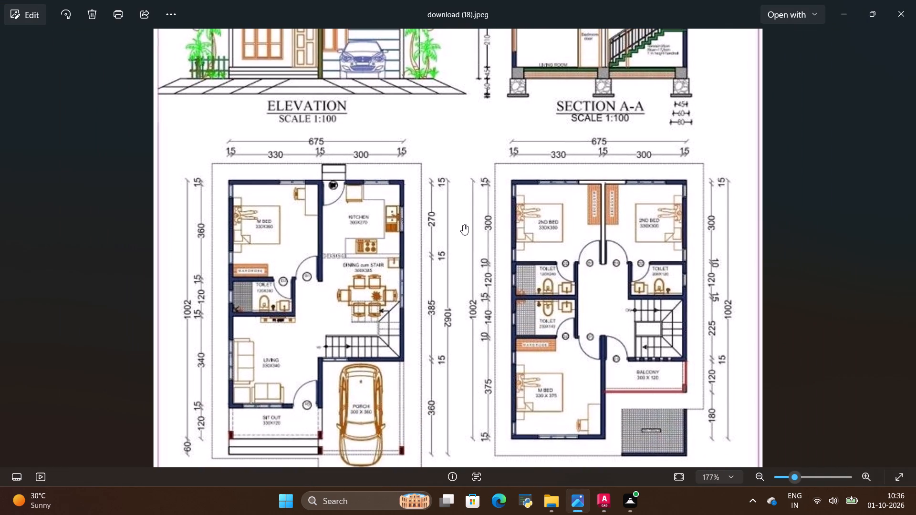
scroll(211, 282, "up", 2)
key("alt+Tab")
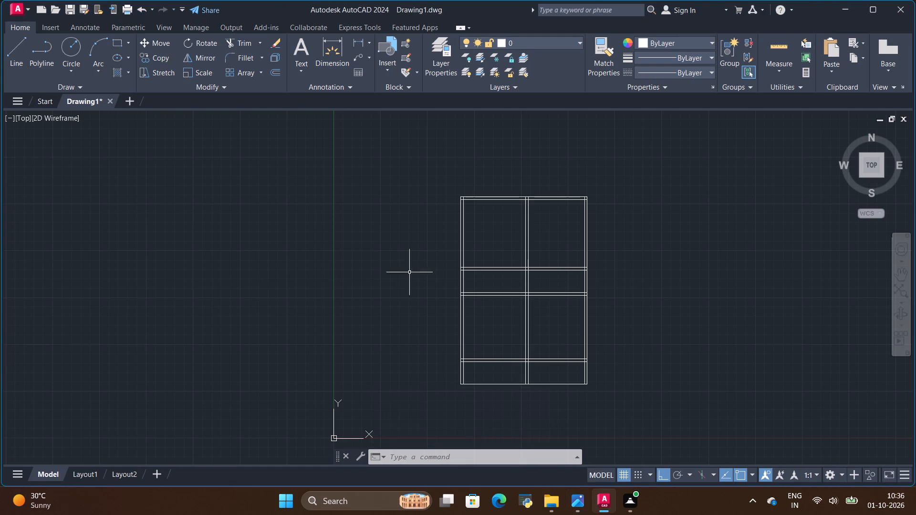
key("alt+Tab")
scroll(253, 248, "up", 1)
key("alt+Tab")
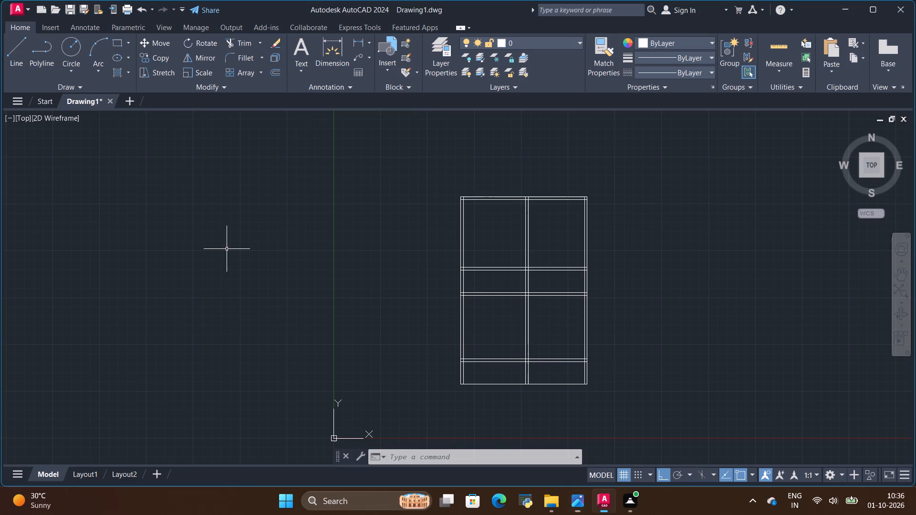
key("alt+Tab")
scroll(210, 312, "up", 3)
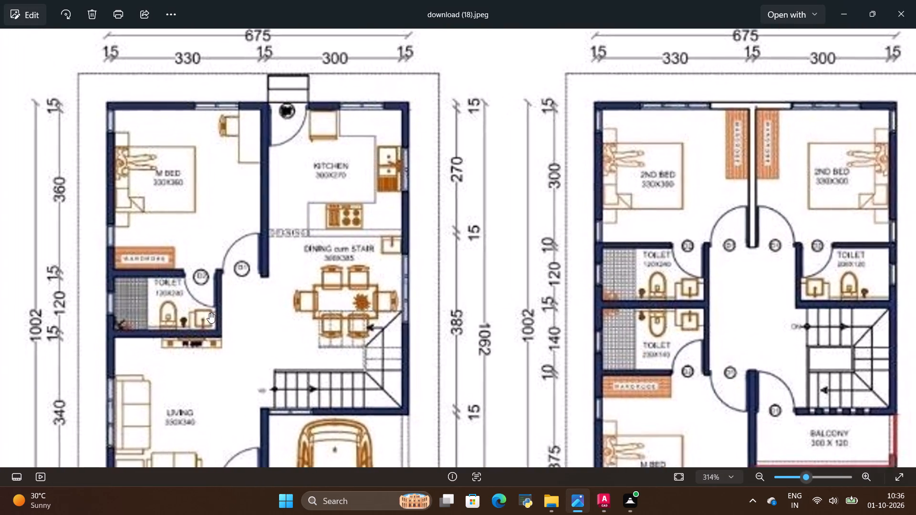
scroll(168, 312, "up", 1)
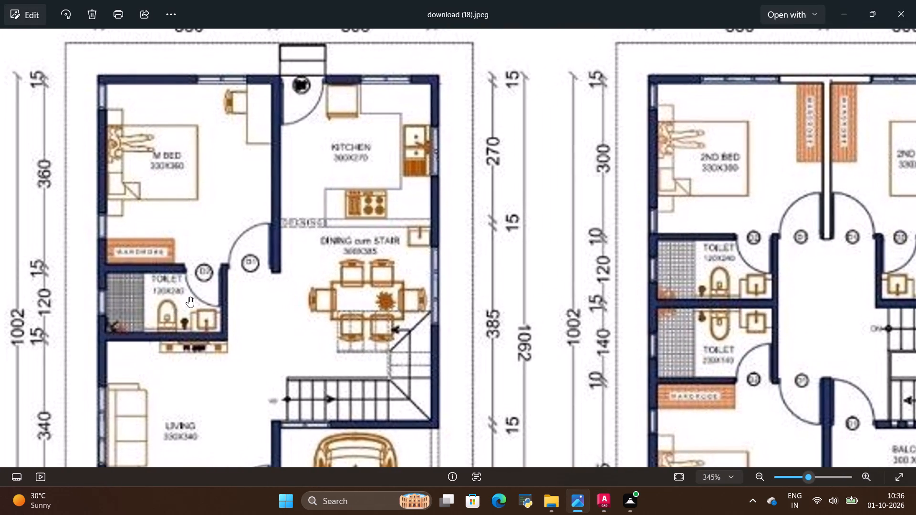
scroll(189, 297, "down", 1)
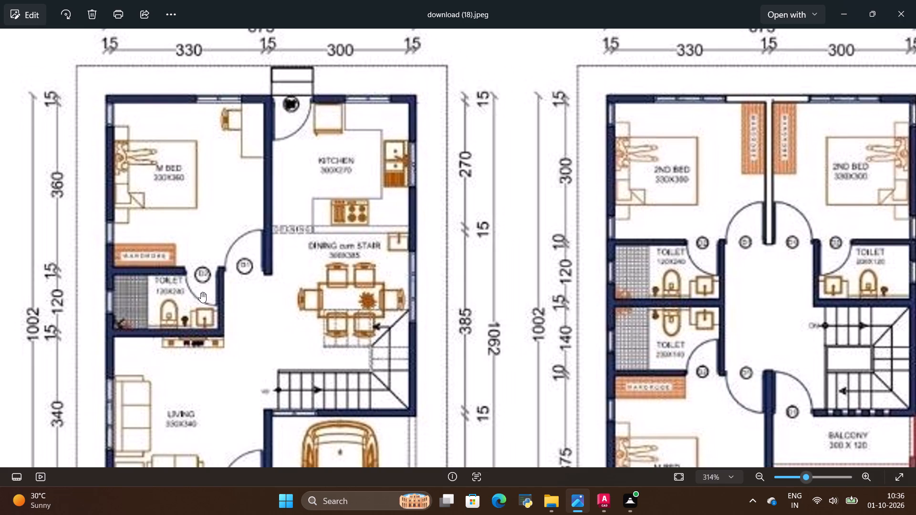
scroll(242, 291, "down", 6)
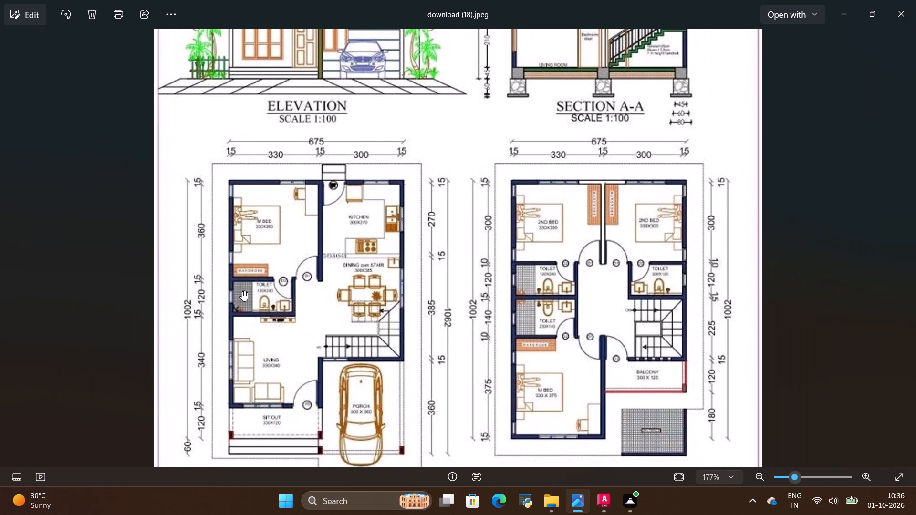
key("alt+Tab")
key("alt+Tab")
scroll(242, 291, "down", 2)
scroll(449, 228, "up", 2)
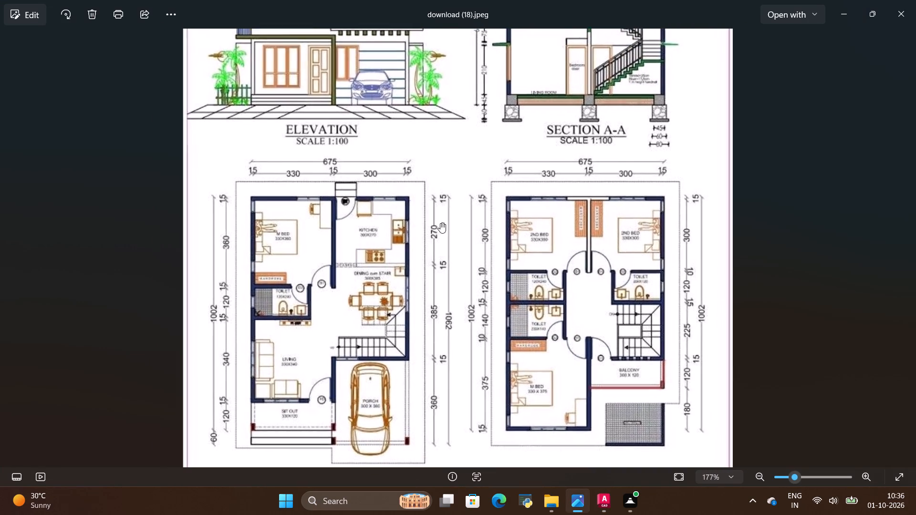
scroll(436, 277, "up", 2)
key("alt+Tab")
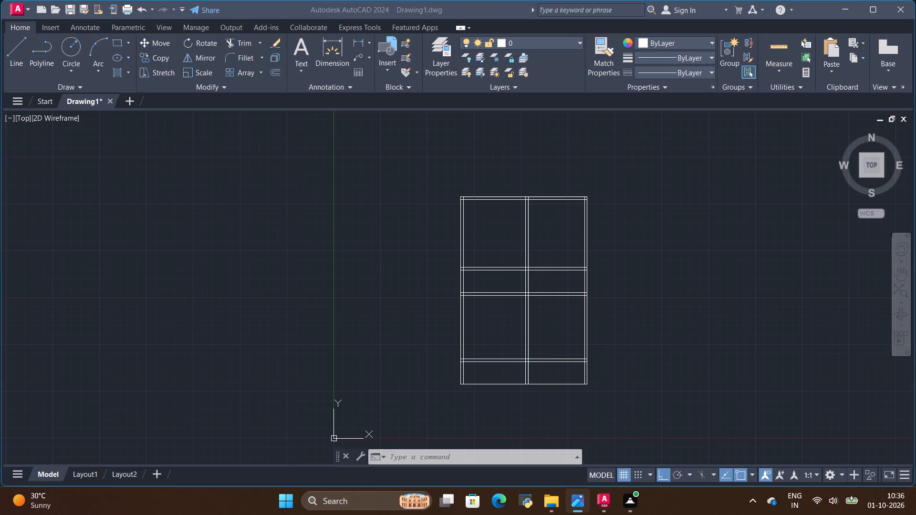
Compare the wall grid with the reference ground floor plan, examining the kitchen, dining, stair and porch side for walls that do not continue.
key("alt+Tab")
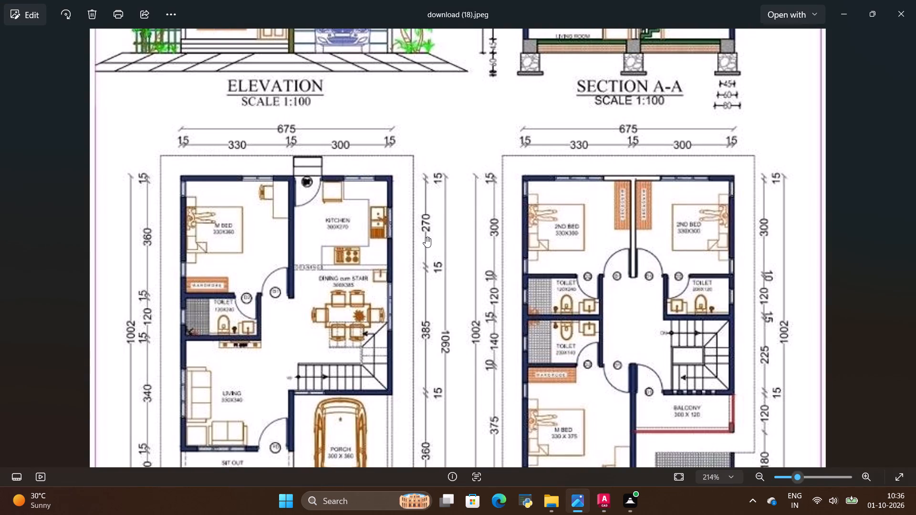
key("alt+Tab")
key("alt+Tab")
key("alt+Tab")
key("alt+Tab")
scroll(357, 288, "down", 3)
key("alt+Tab")
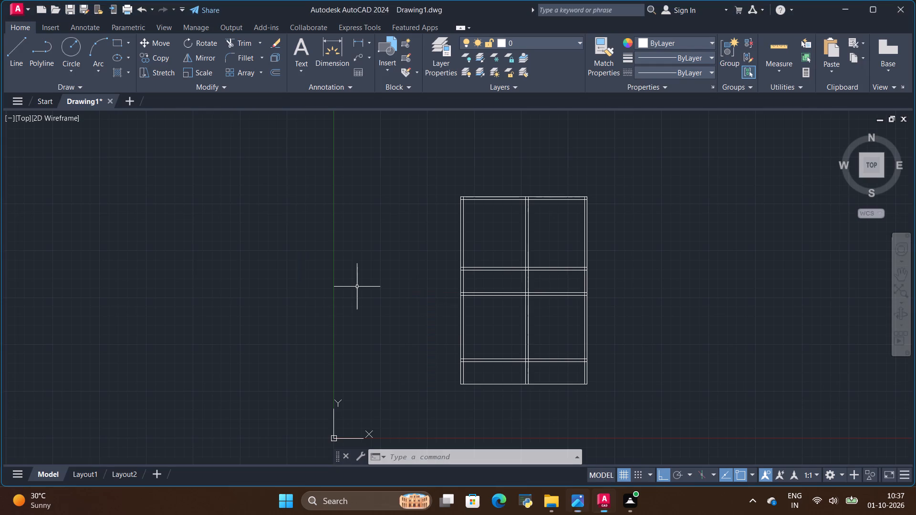
key("alt+Tab")
key("alt+Tab")
key("alt+Tab")
scroll(317, 360, "up", 1)
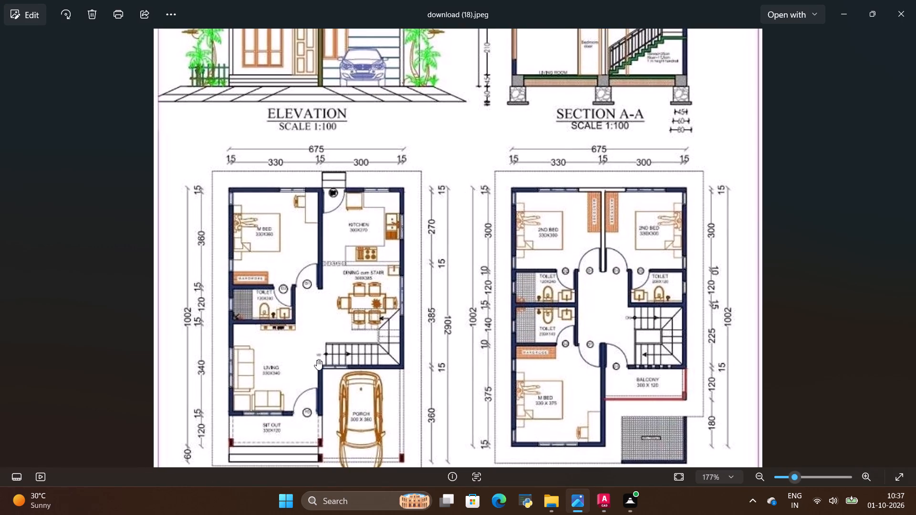
key("alt+Tab")
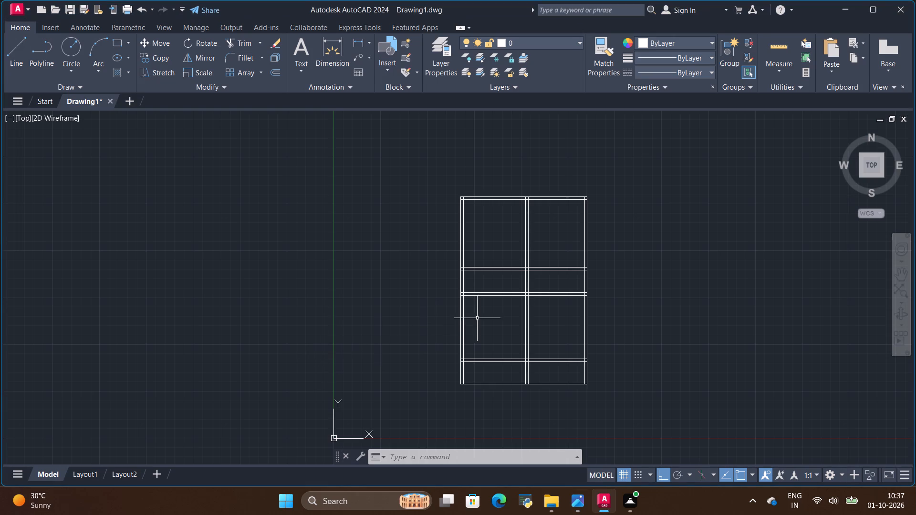
Trim the two middle pairs of horizontal wall lines between the middle wall and the right outer wall.
left_click(238, 44)
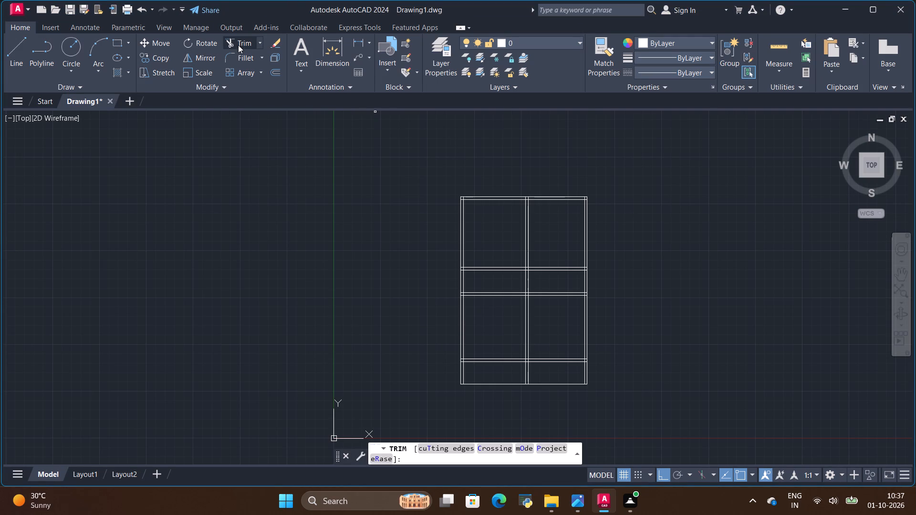
key("alt+Tab")
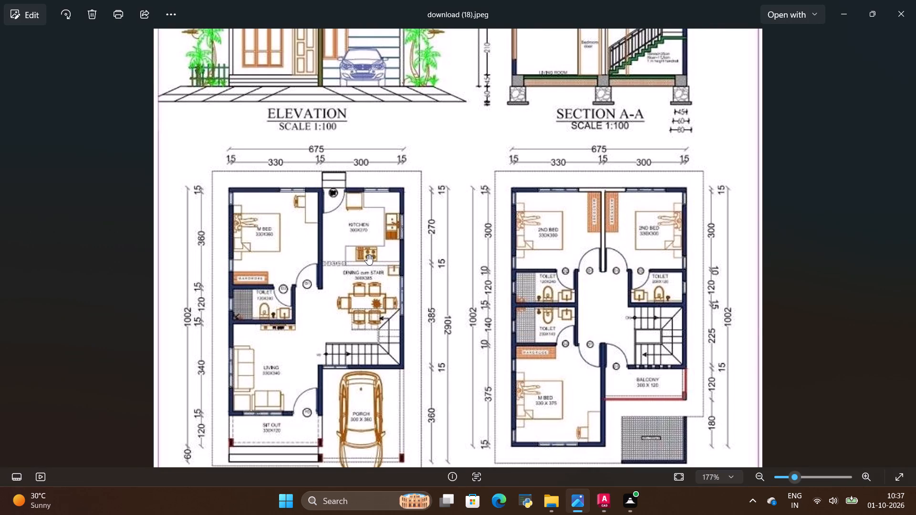
scroll(367, 255, "up", 2)
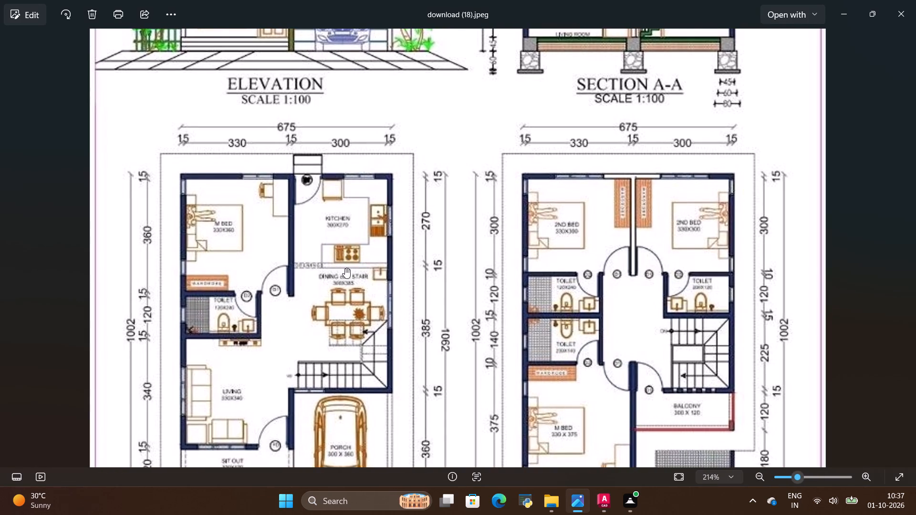
key("alt+Tab")
left_click_drag(553, 247, 575, 323)
Check the porch side in the reference plan and trim the three lowest horizontal lines between the middle wall and the right outer wall.
key("alt+Tab")
scroll(520, 302, "down", 1)
key("alt+Tab")
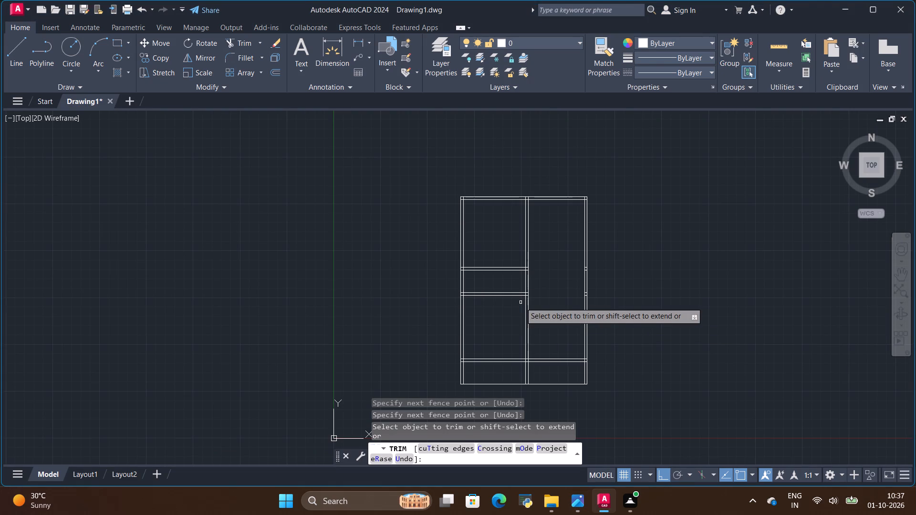
key("alt+Tab")
scroll(520, 302, "down", 2)
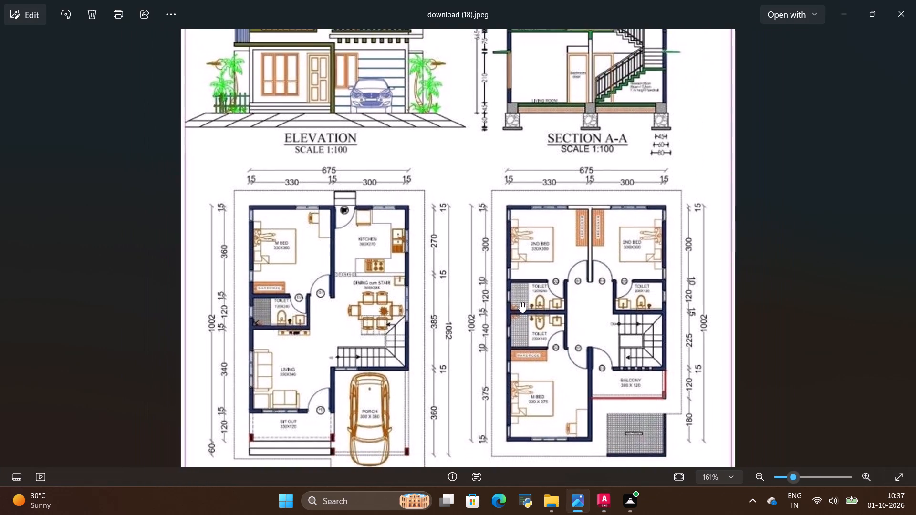
scroll(520, 302, "down", 1)
key("alt+Tab")
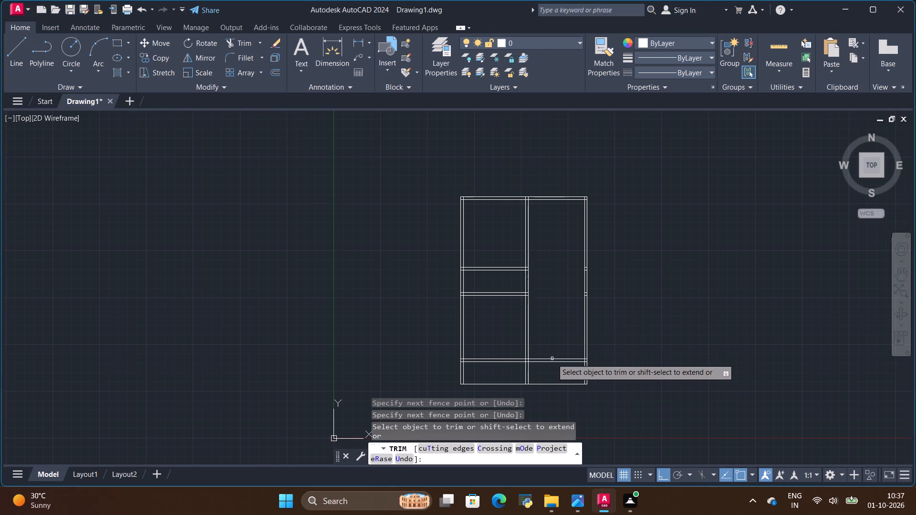
key("alt+Tab")
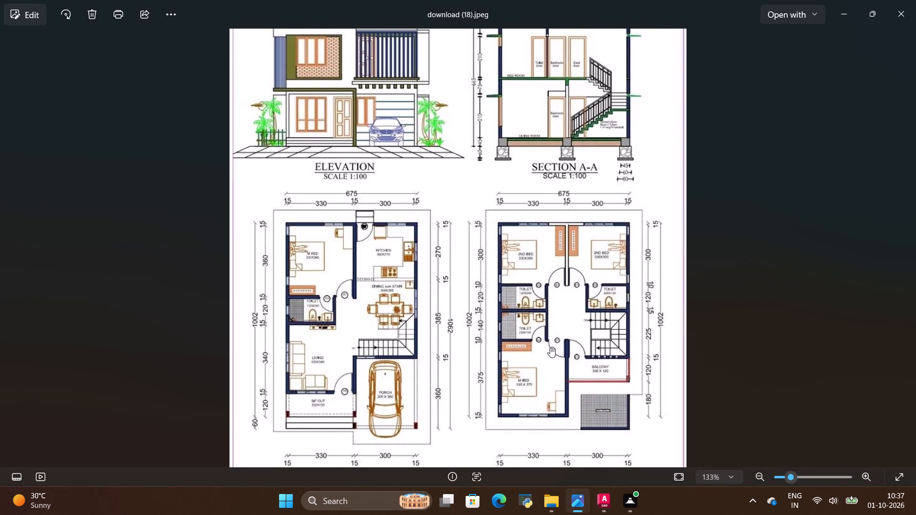
key("alt+Tab")
left_click_drag(559, 392, 557, 372)
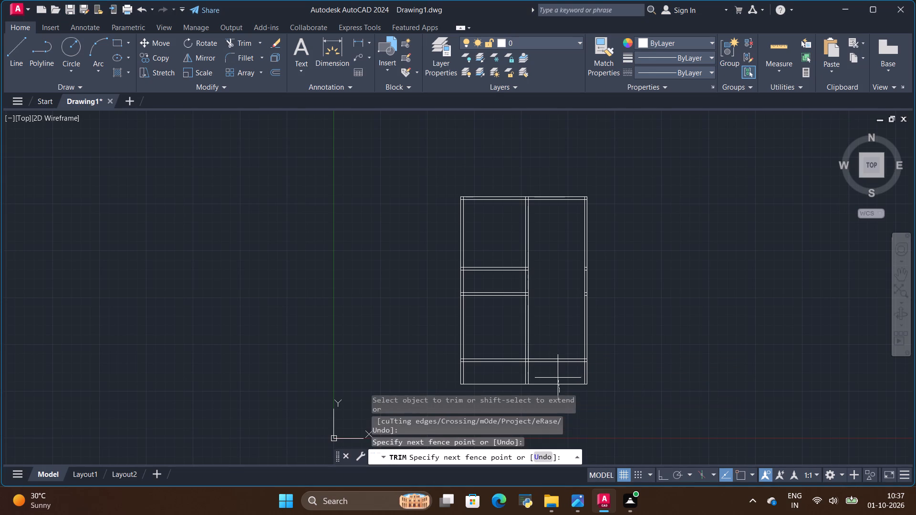
left_click_drag(557, 372, 555, 354)
key("alt+Tab")
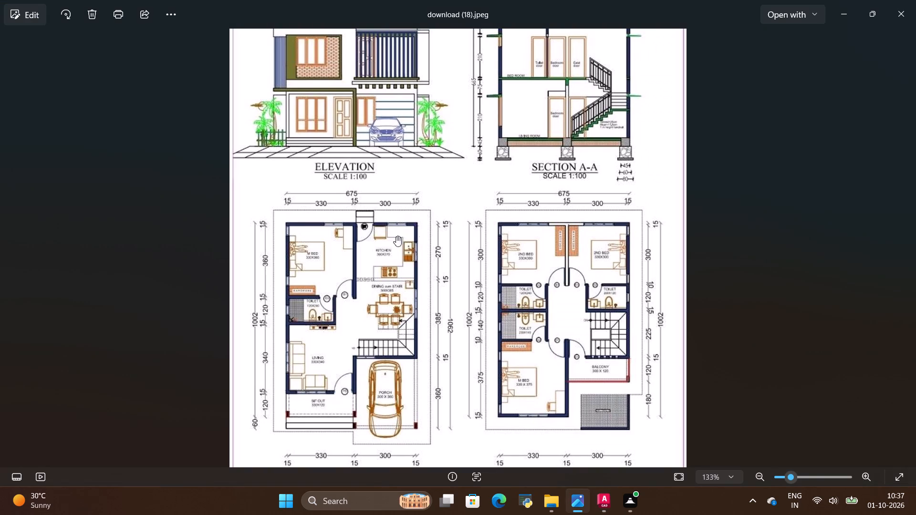
scroll(379, 242, "up", 3)
key("alt+Tab")
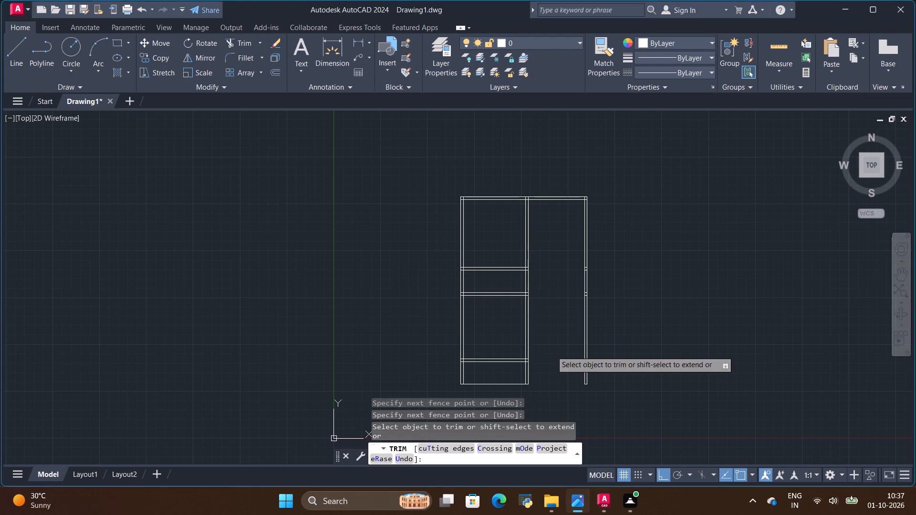
scroll(576, 247, "up", 3)
scroll(560, 241, "down", 1)
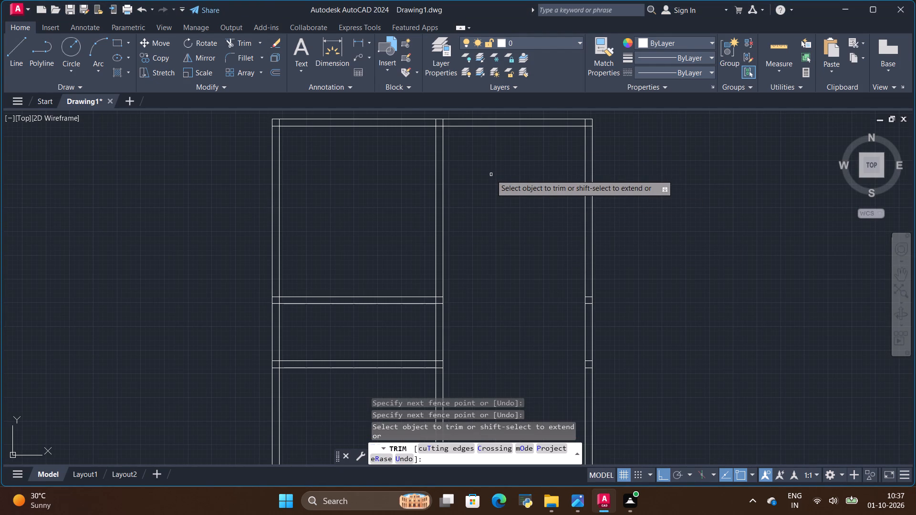
key("space")
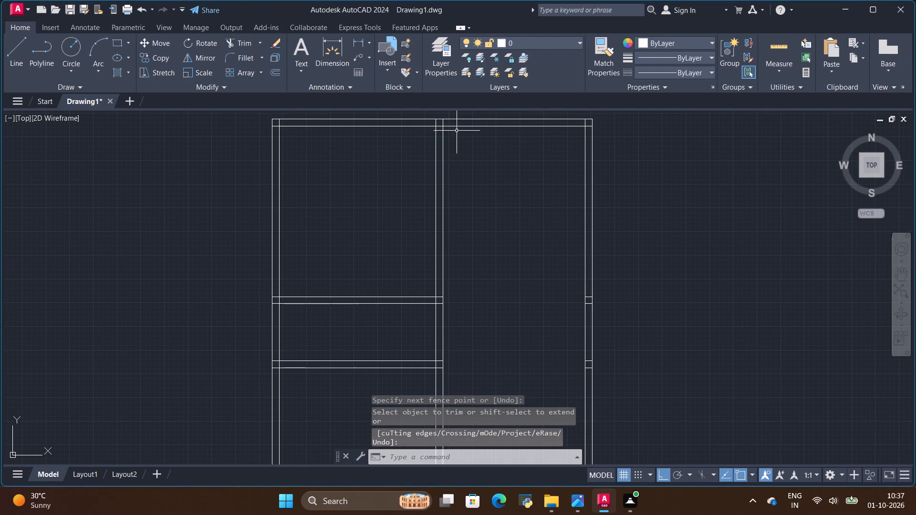
left_click(458, 127)
key("Escape")
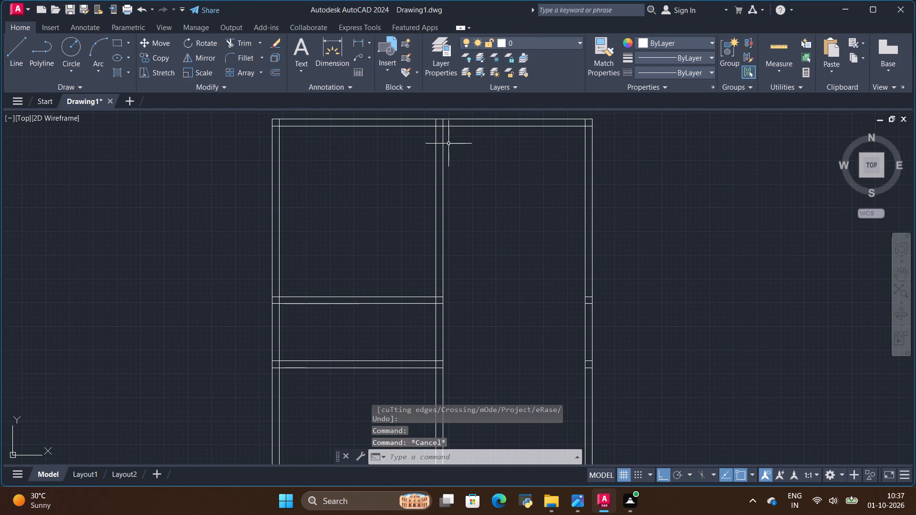
Draw a line along the top wall's inner edge from the middle wall to the inner face of the right outer wall.
left_click(21, 49)
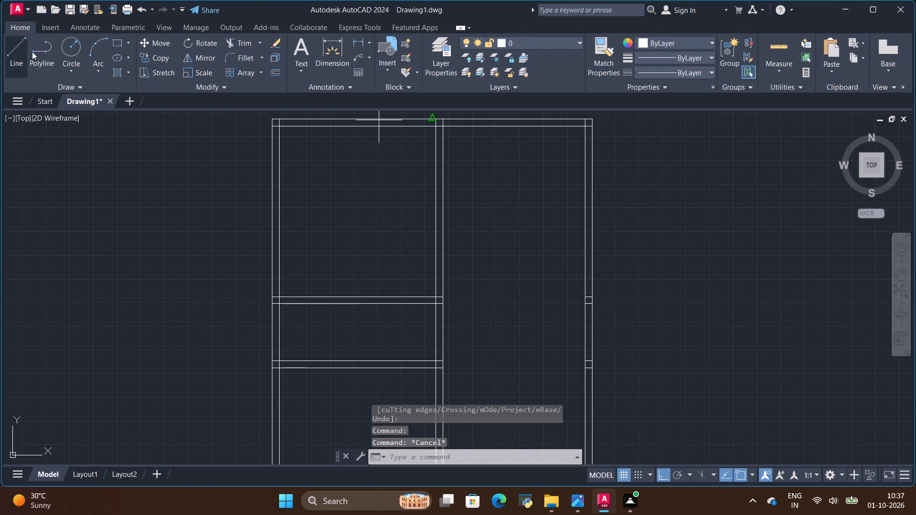
scroll(338, 208, "down", 1)
scroll(418, 149, "up", 2)
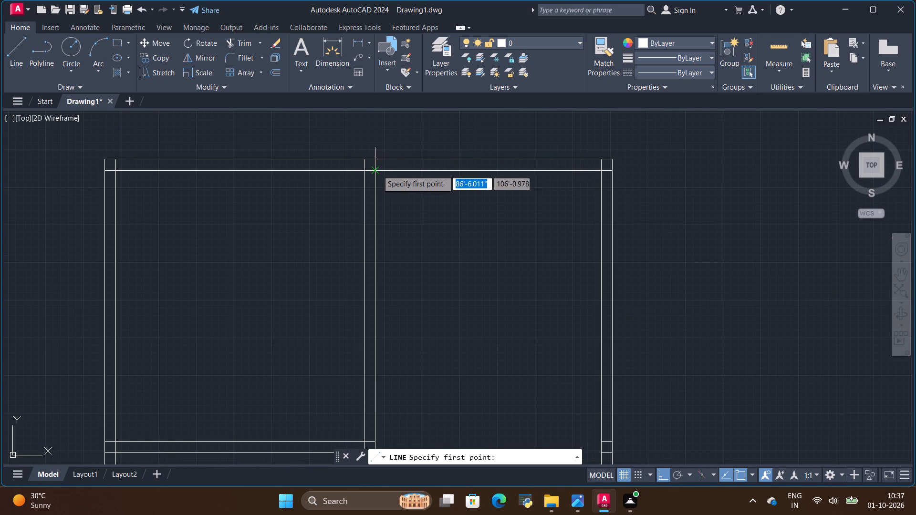
left_click(377, 170)
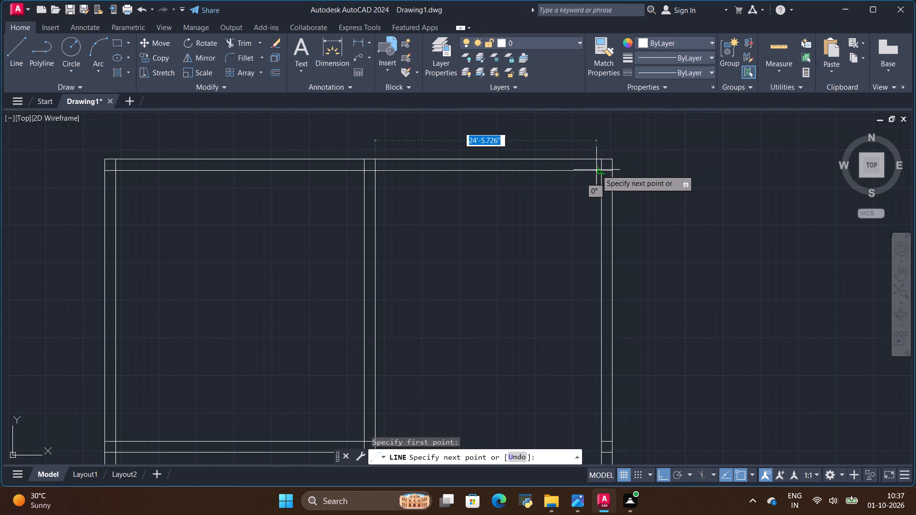
left_click(601, 170)
key("Escape")
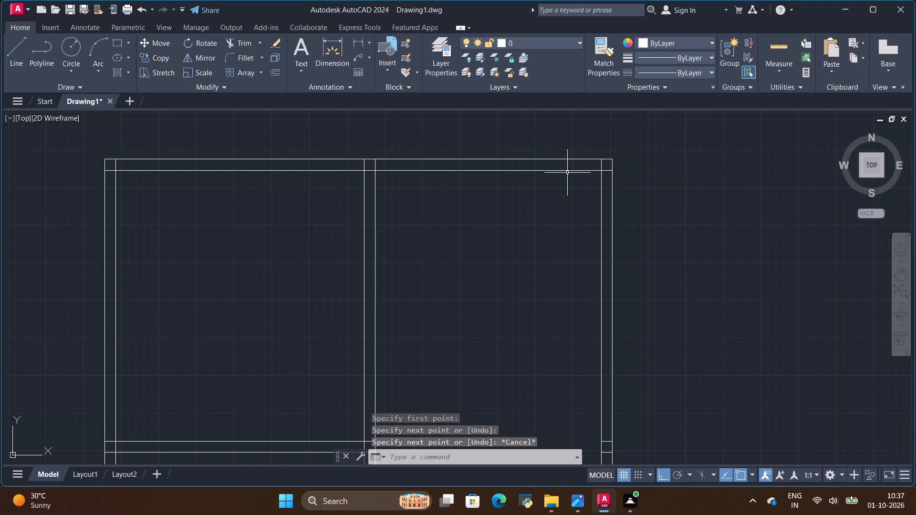
Copy the kitchen's new top line 270" downward.
left_click(562, 170)
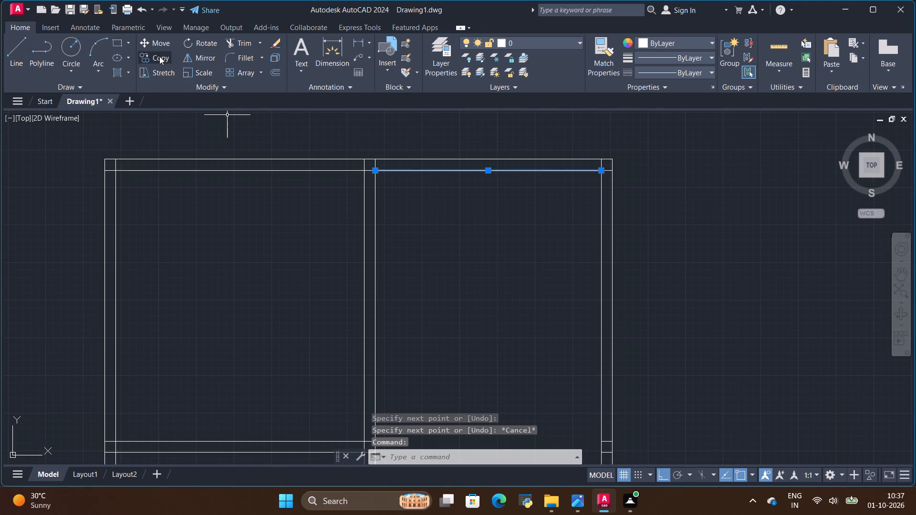
left_click(159, 56)
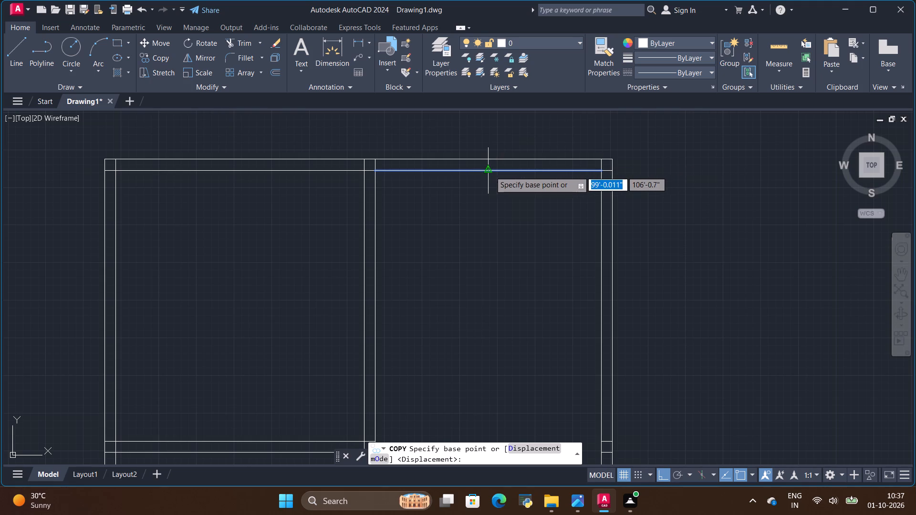
left_click(490, 172)
key("BackSpace")
key("BackSpace")
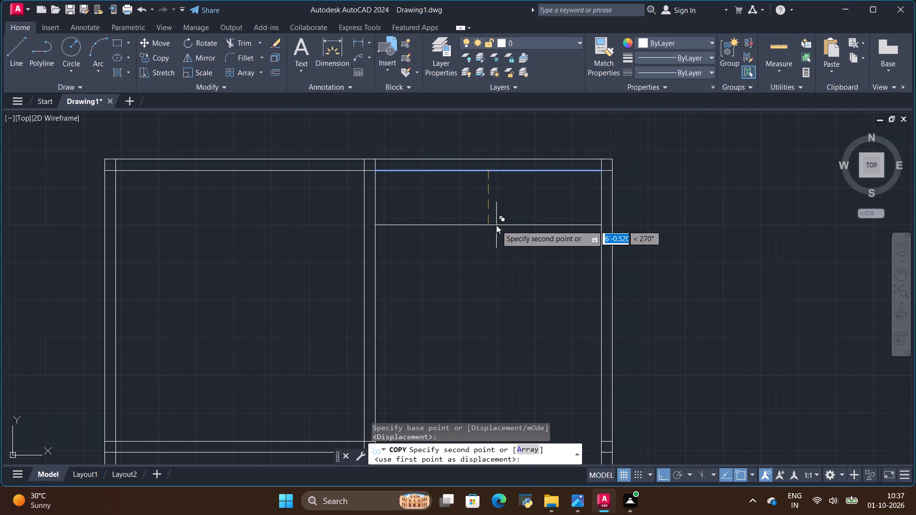
type("270")
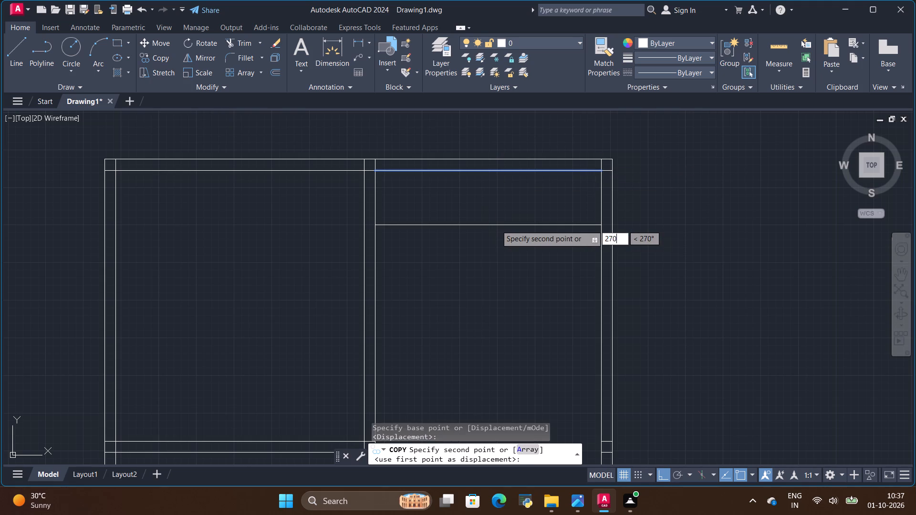
key("shift+quotedbl")
key("Return")
key("Escape")
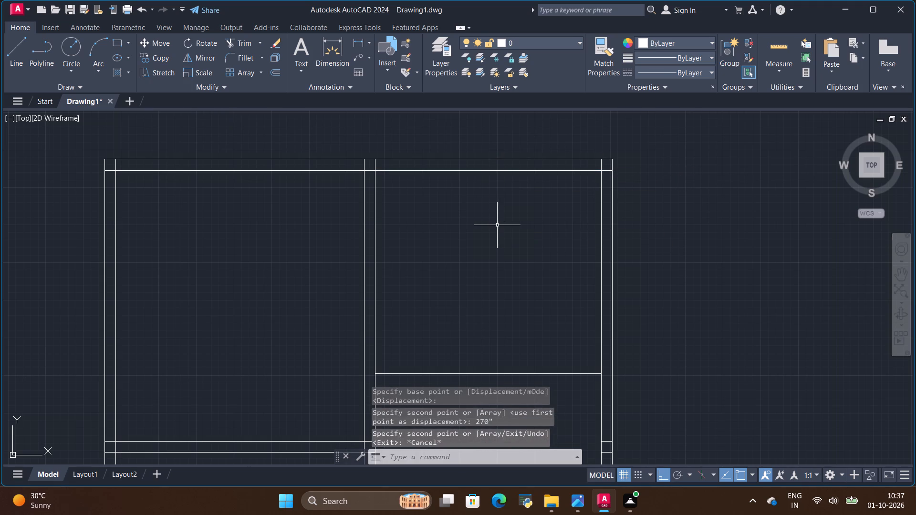
Check the kitchen wall in the reference plan and copy the kitchen's lower line 15" downward from its midpoint.
key("alt+Tab")
scroll(503, 236, "down", 2)
scroll(337, 325, "up", 1)
key("alt+Tab")
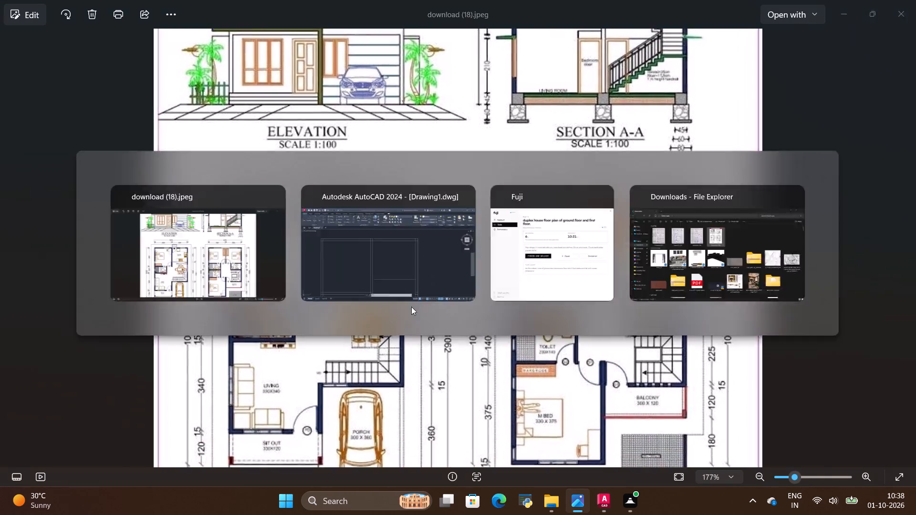
scroll(508, 284, "down", 2)
scroll(511, 316, "up", 3)
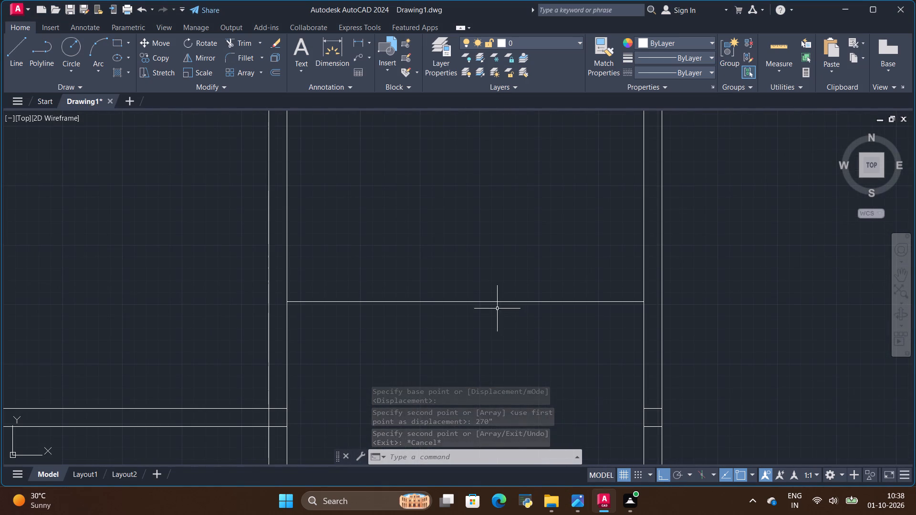
left_click(492, 301)
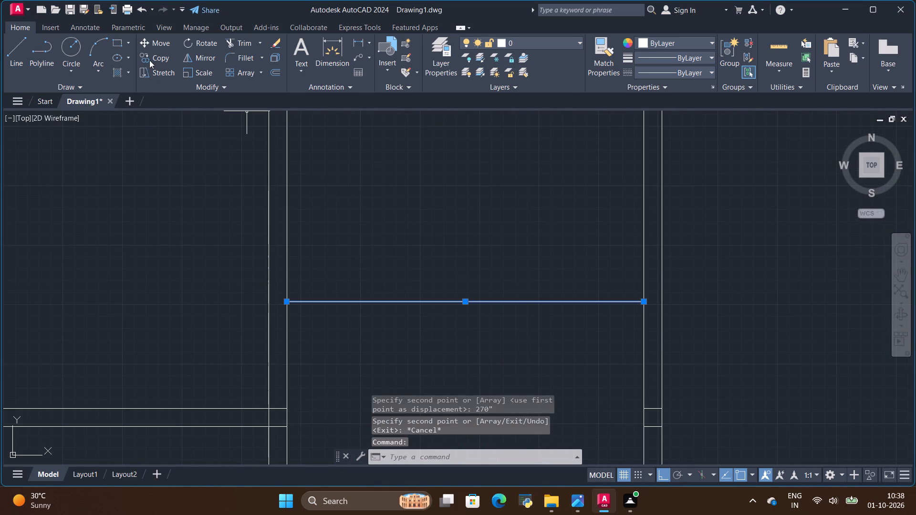
left_click(150, 57)
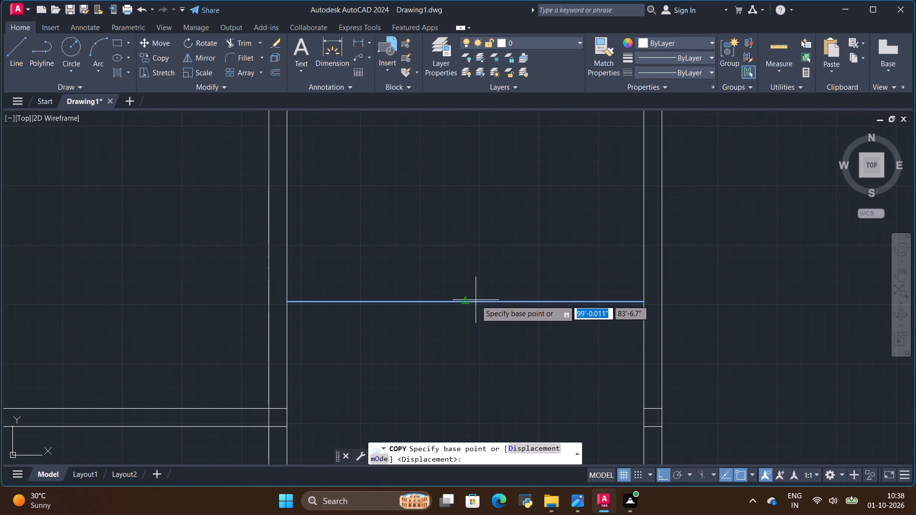
left_click(465, 303)
key("BackSpace")
key("BackSpace")
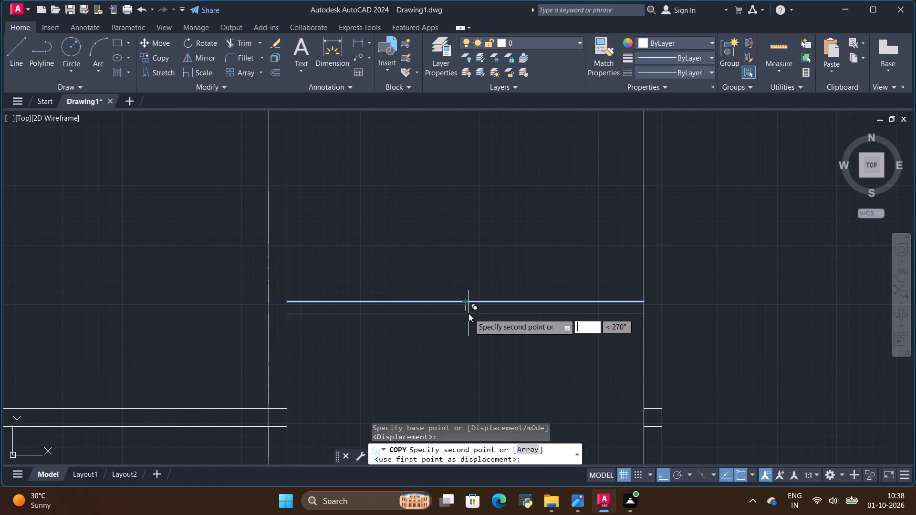
type("15")
key("shift+quotedbl")
key("Return")
key("Escape")
Examine the reference ground floor plan for the spacing of the dining and stair area below the kitchen.
key("alt+Tab")
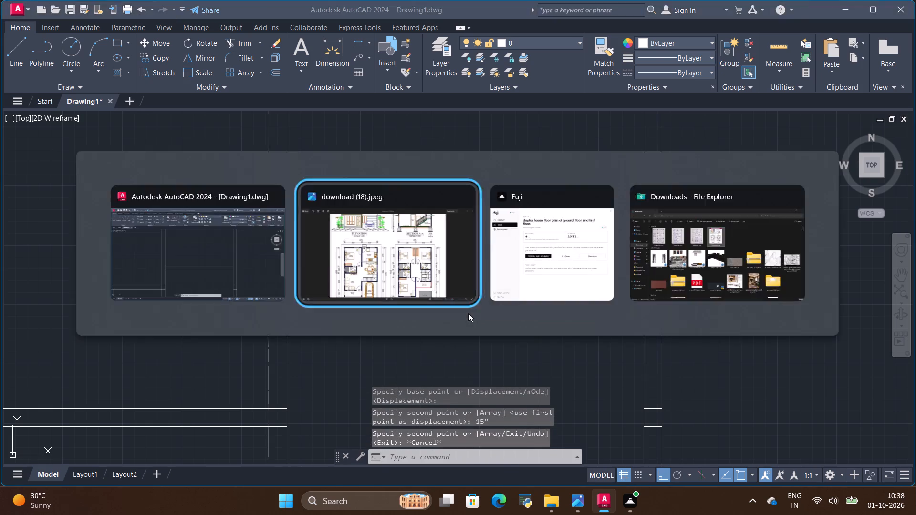
scroll(469, 314, "down", 2)
scroll(460, 414, "up", 3)
scroll(345, 392, "up", 1)
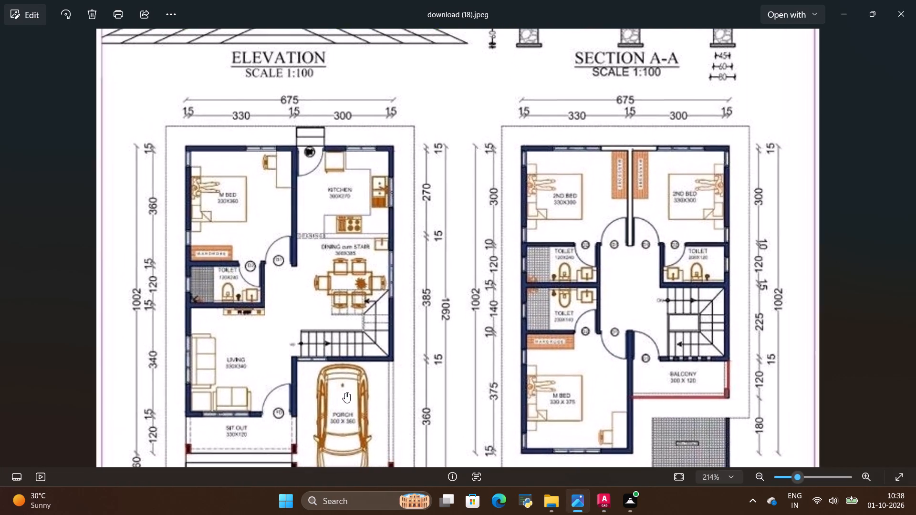
key("alt+Tab")
key("alt+Tab")
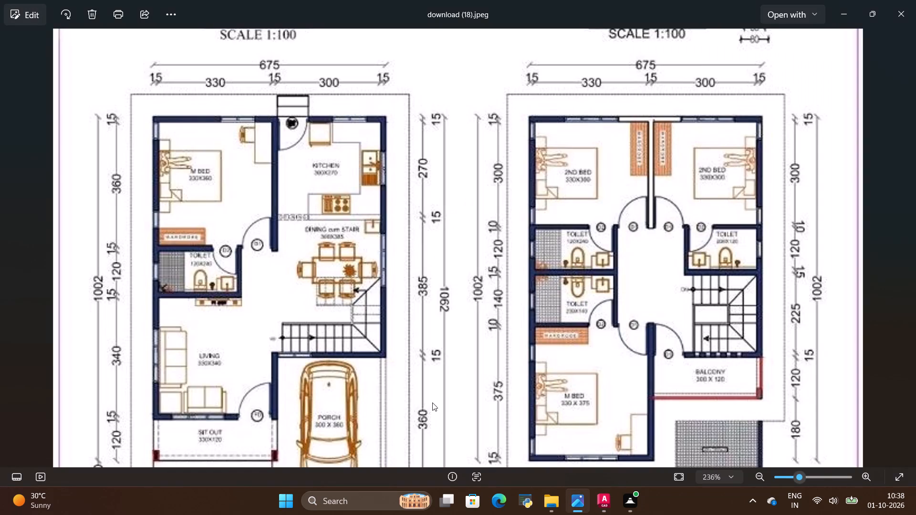
key("alt+Tab")
key("alt+Tab")
key("alt+Tab")
Copy the lower line of the kitchen–dining wall 385" downward.
scroll(442, 223, "down", 3)
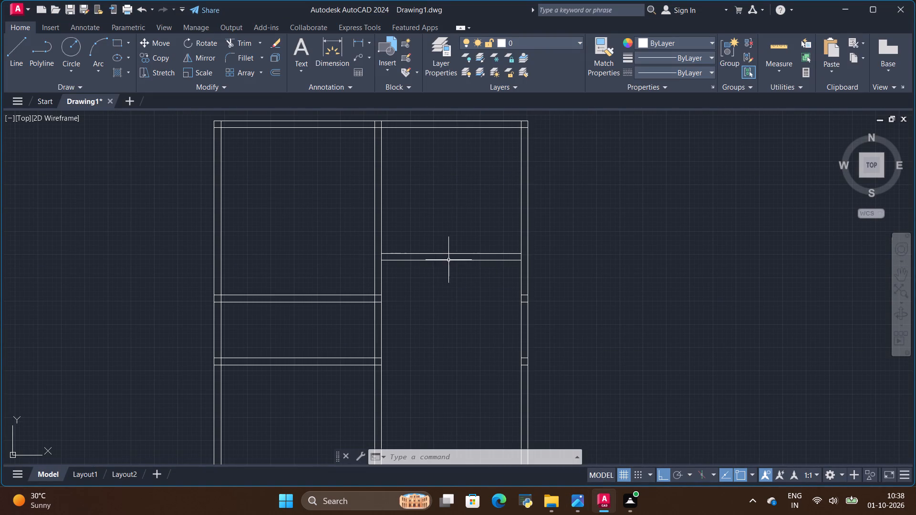
left_click(449, 261)
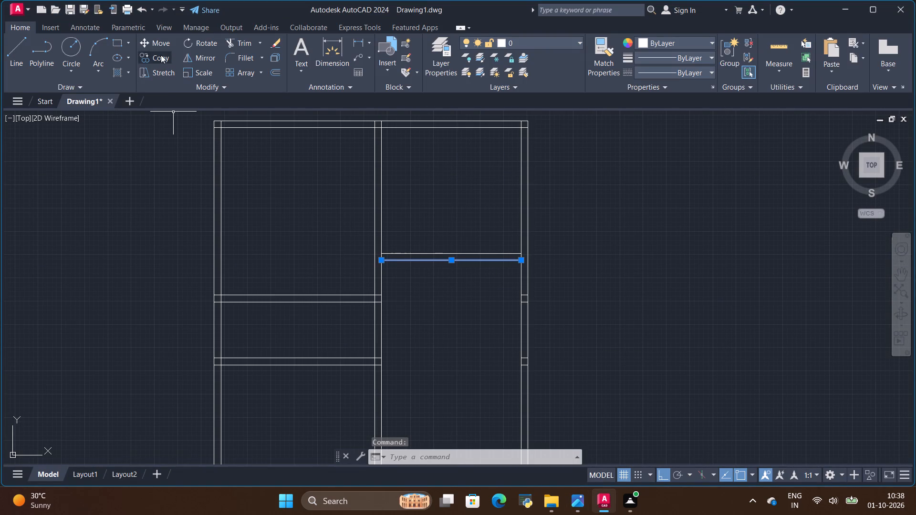
left_click(161, 53)
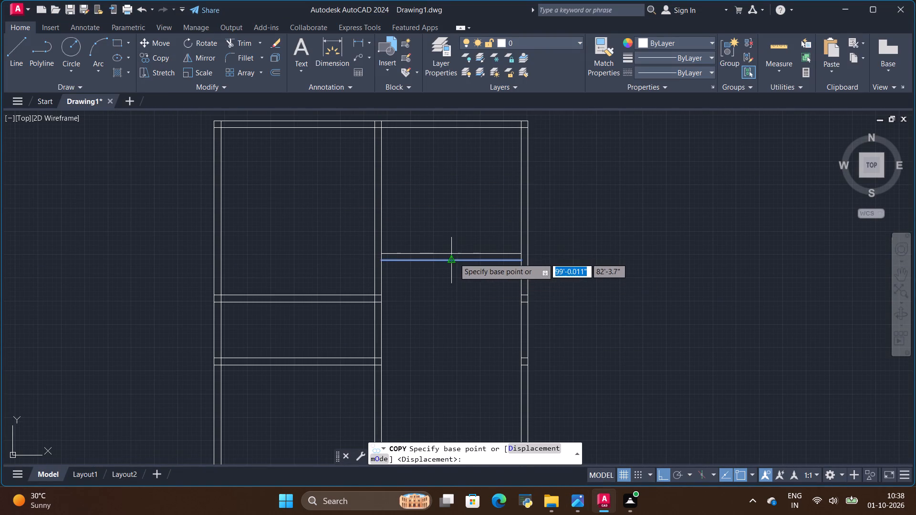
left_click(454, 258)
key("BackSpace")
key("BackSpace")
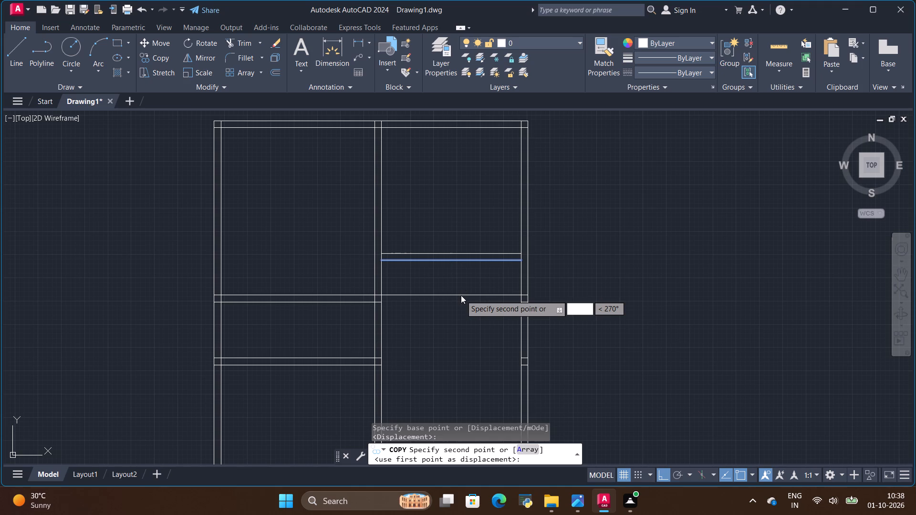
key("3")
key("8")
key("5")
key("shift+quotedbl")
key("Return")
key("Escape")
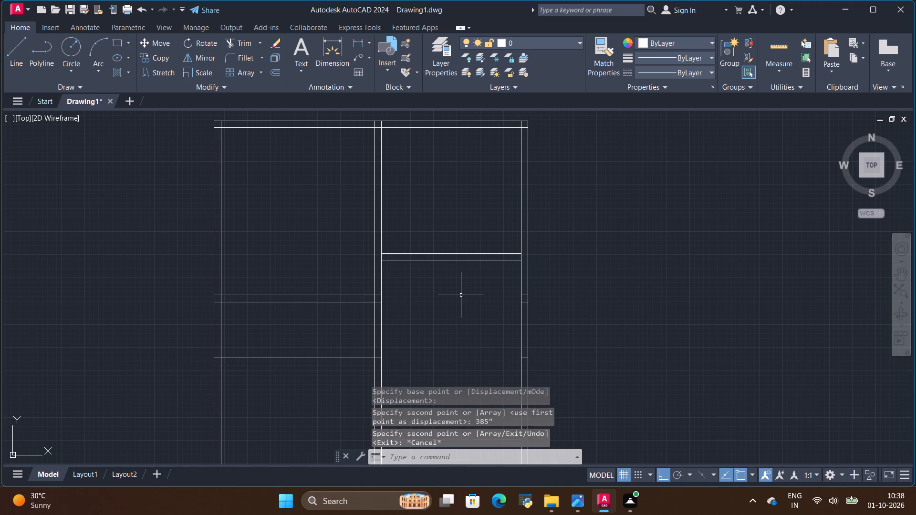
Copy the line at the bottom of the dining area 15" downward to give the wall its thickness.
scroll(461, 295, "down", 2)
scroll(464, 389, "up", 6)
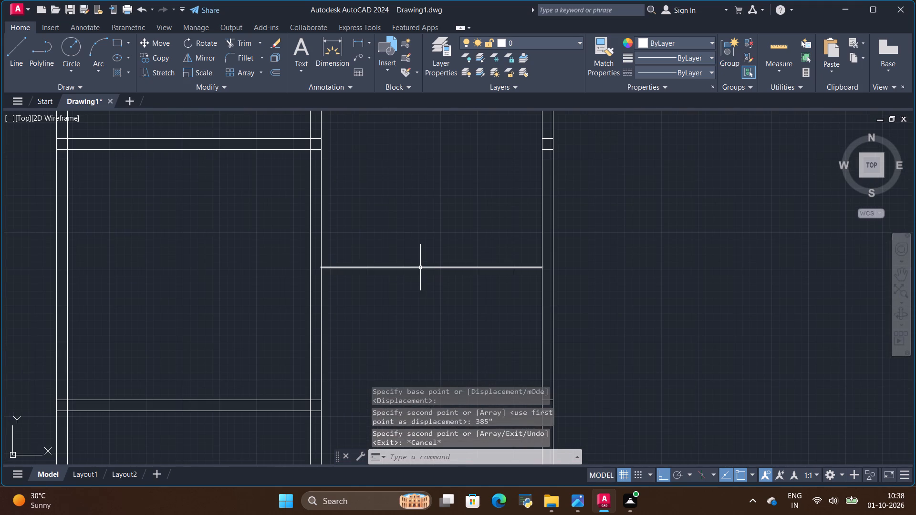
left_click(420, 268)
left_click(163, 56)
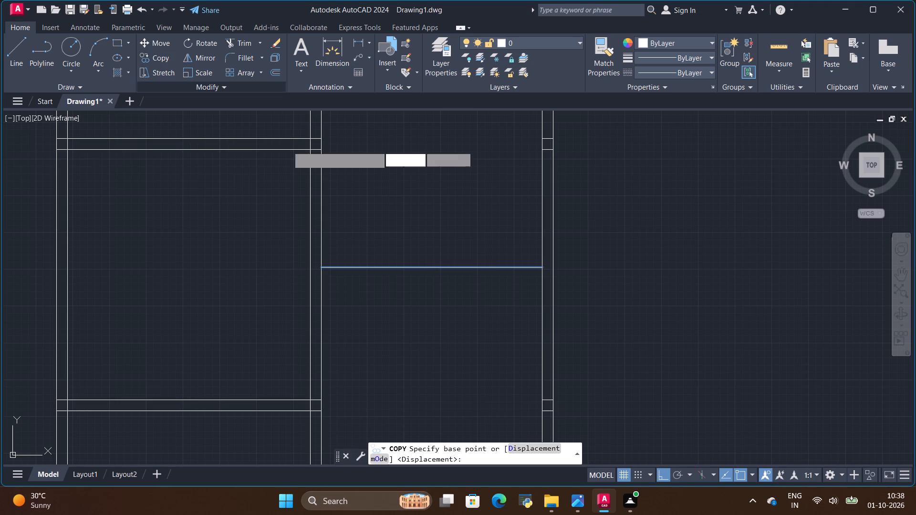
left_click(435, 269)
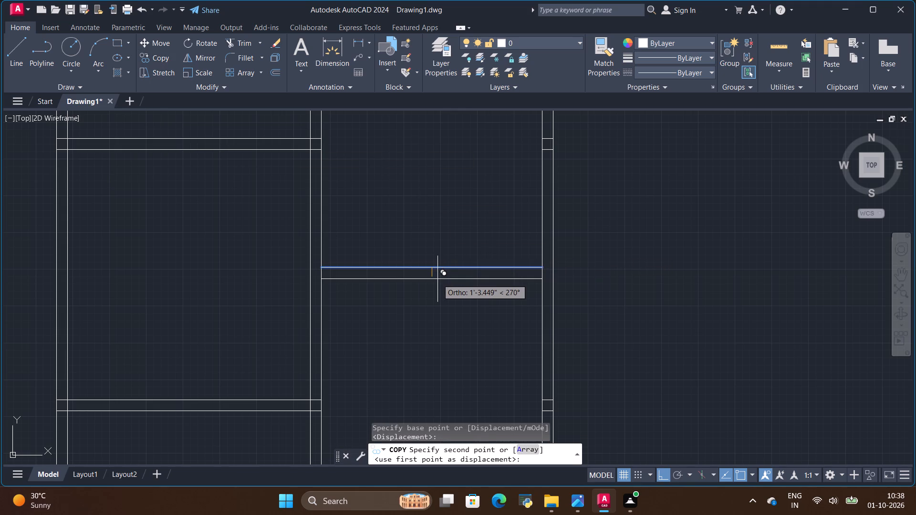
key("BackSpace")
key("BackSpace")
type("15")
key("shift+quotedbl")
key("Return")
key("Escape")
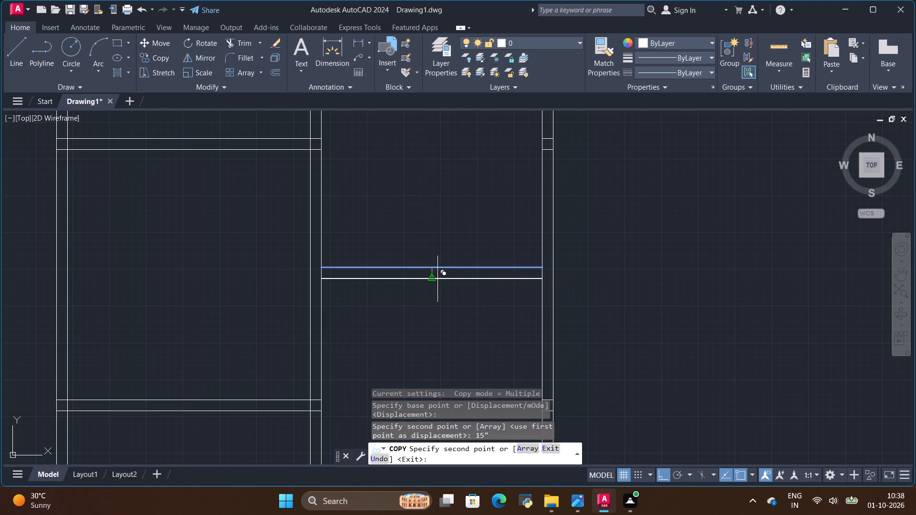
Examine the stair, porch and sit-out areas of the reference ground floor plan and their dimensions.
key("alt+Tab")
scroll(461, 287, "down", 1)
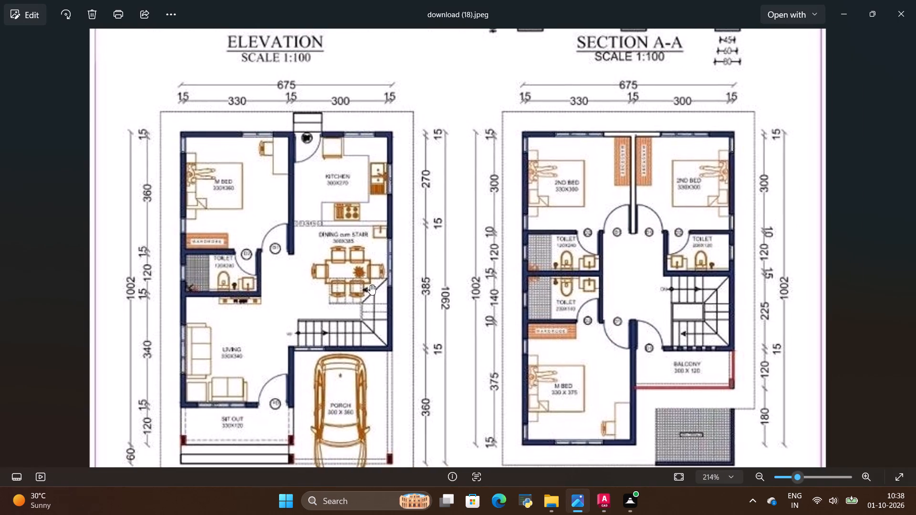
scroll(331, 277, "up", 2)
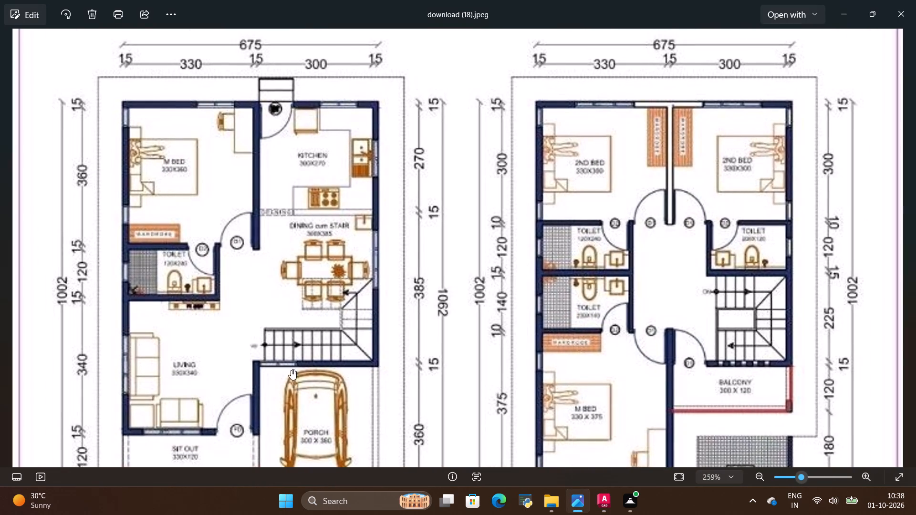
scroll(285, 344, "up", 2)
scroll(286, 336, "down", 5)
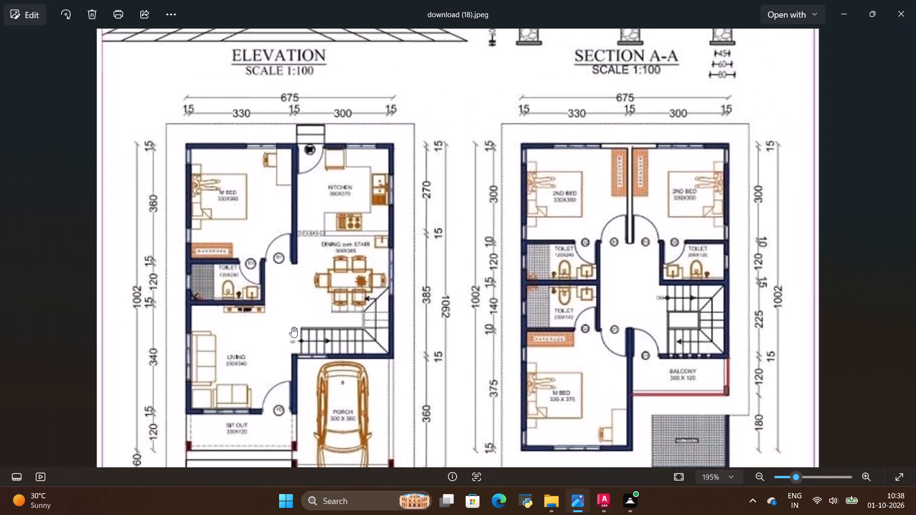
scroll(292, 327, "down", 3)
key("alt+Tab")
scroll(368, 317, "down", 3)
key("alt+Tab")
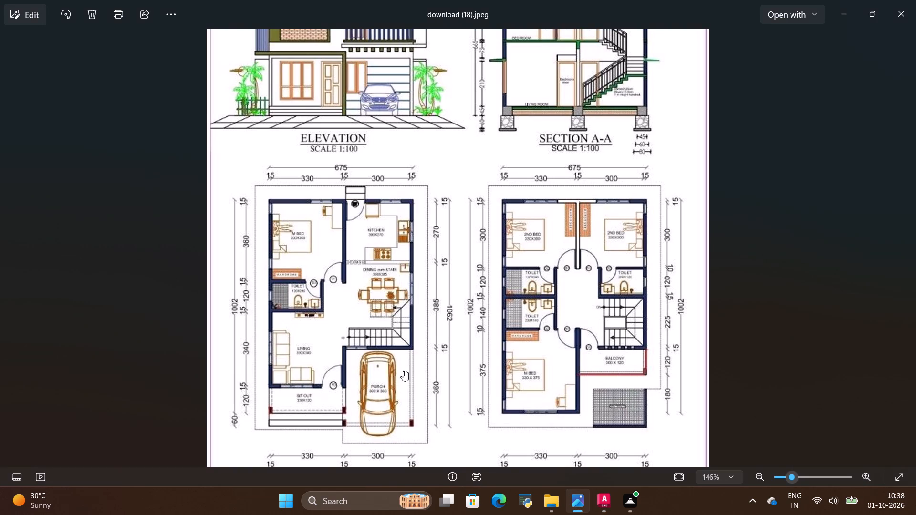
scroll(394, 429, "up", 3)
scroll(353, 435, "up", 4)
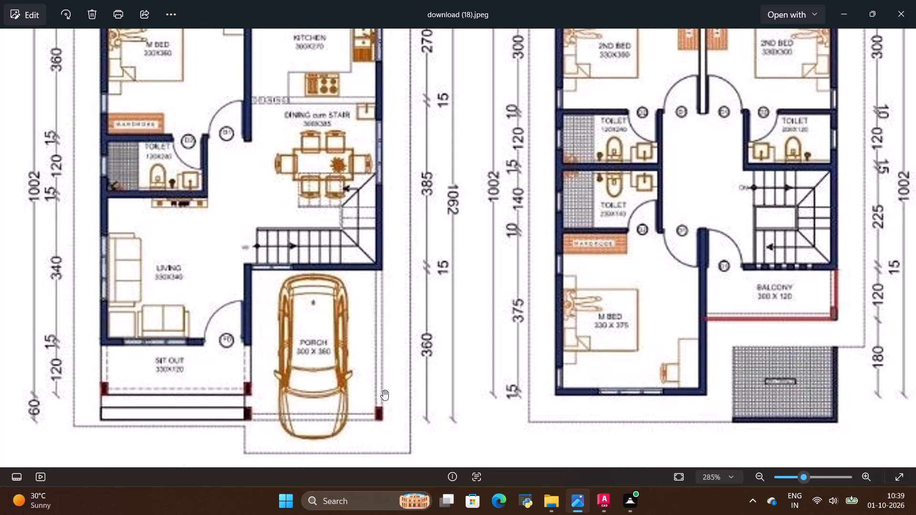
Draw a line across the porch's bottom from the middle wall's lower corner to the inner face of the right outer wall.
key("alt+Tab")
scroll(391, 366, "up", 3)
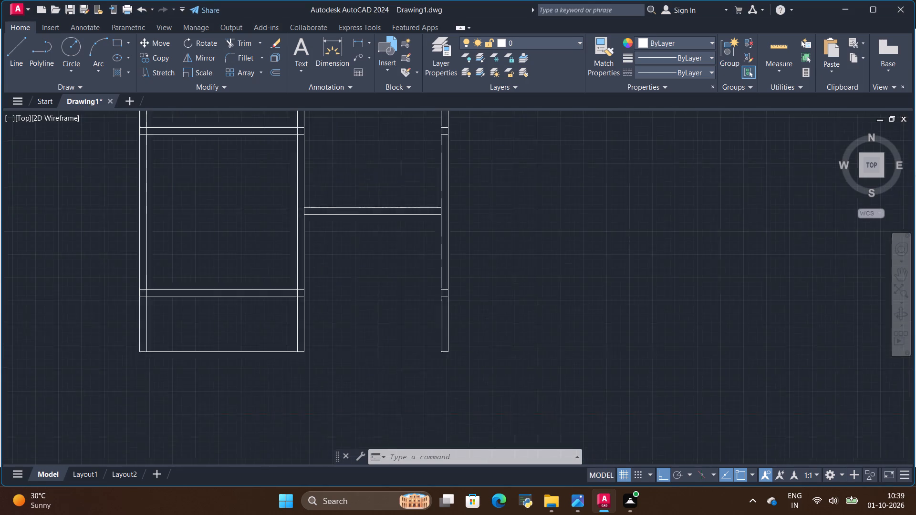
scroll(385, 368, "down", 1)
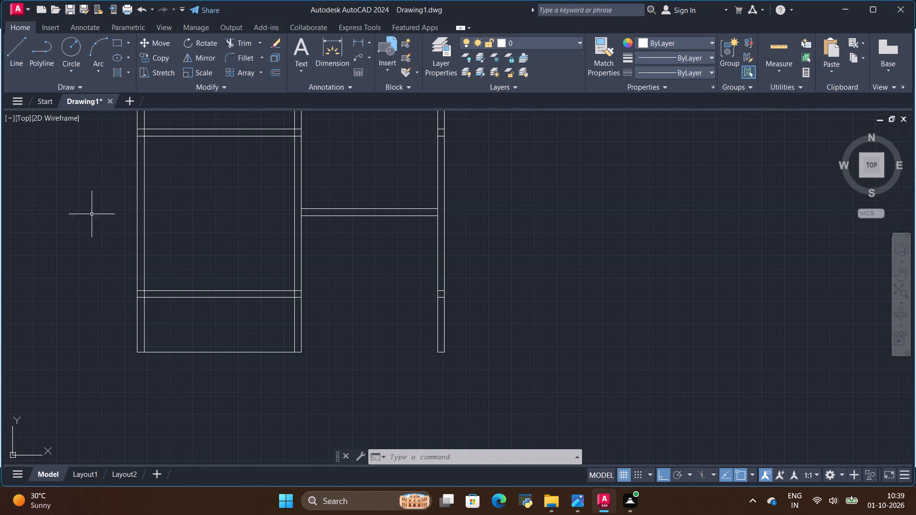
left_click(14, 51)
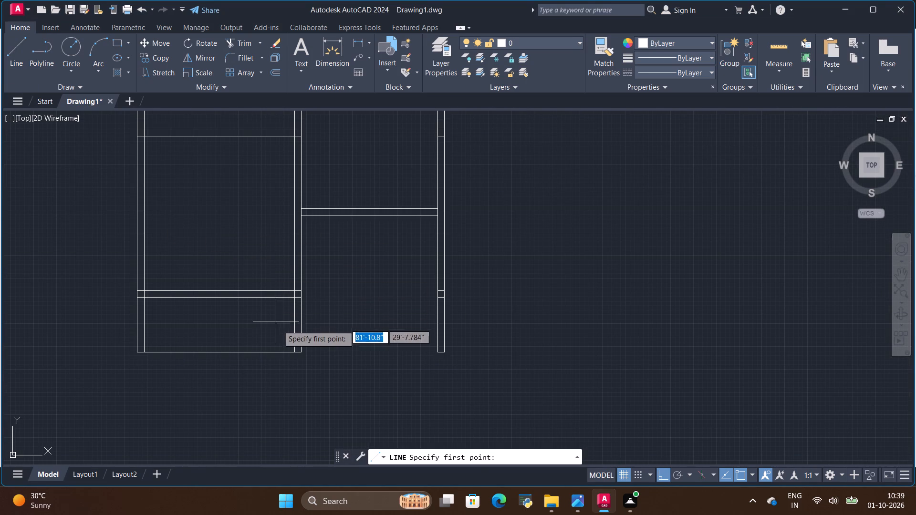
left_click(301, 351)
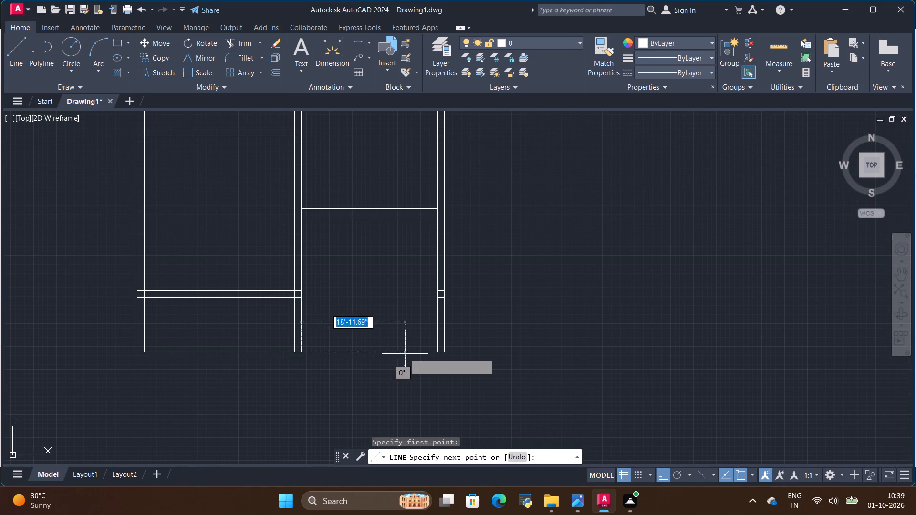
left_click(436, 347)
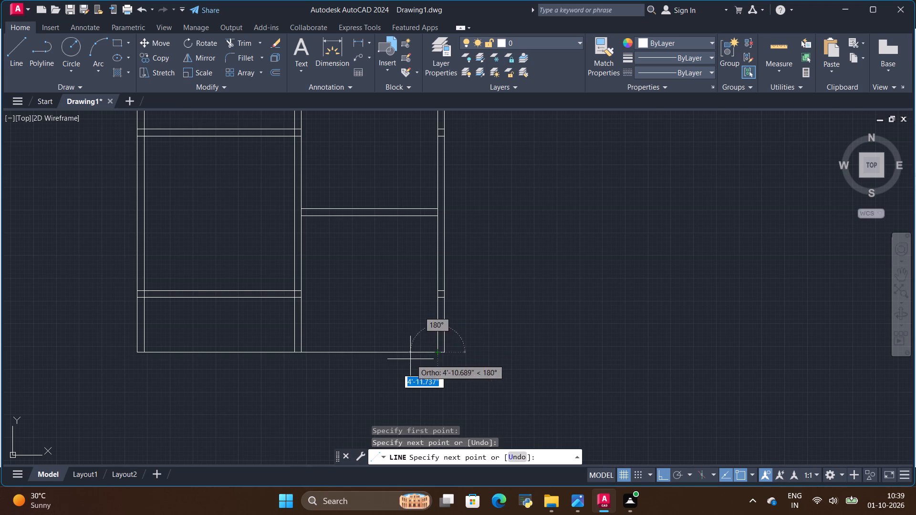
key("Escape")
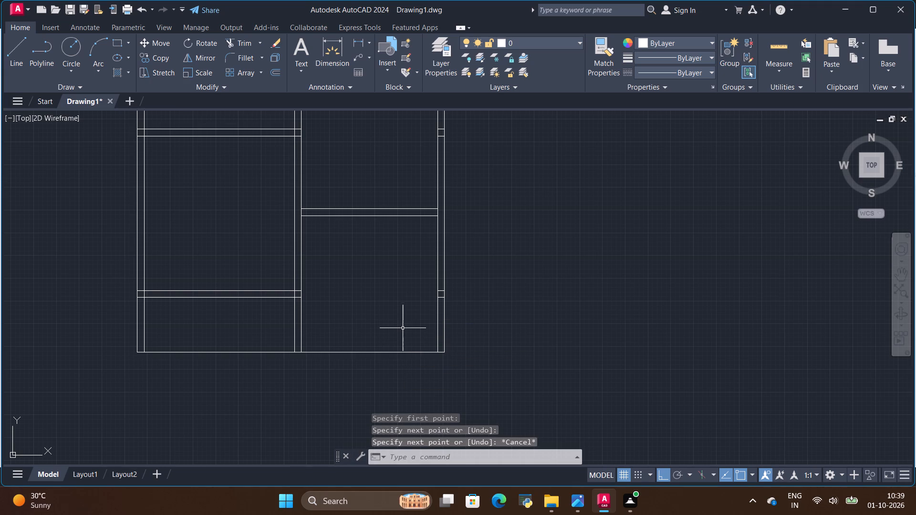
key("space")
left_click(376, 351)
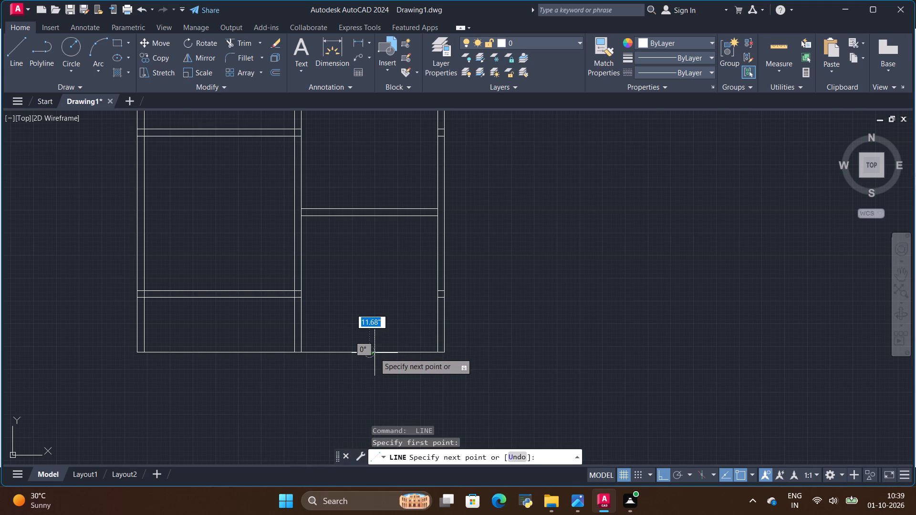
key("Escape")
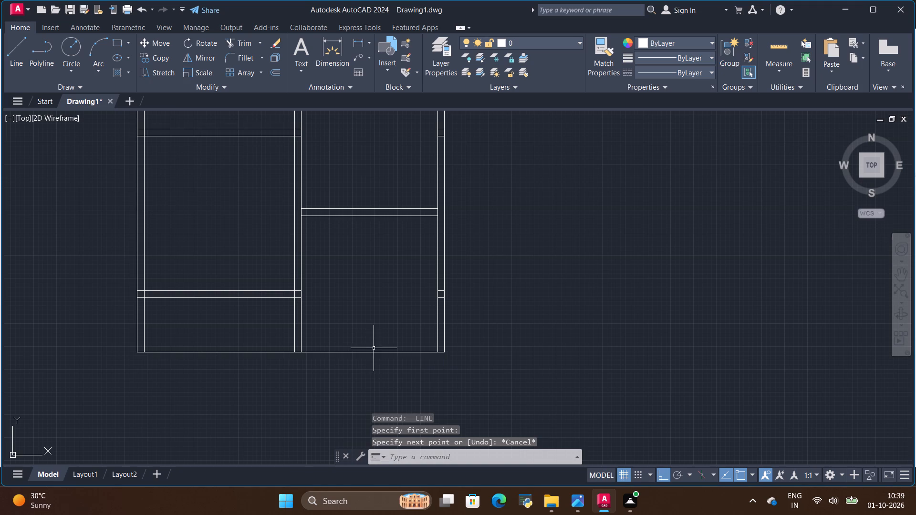
Copy the line across the porch's bottom 15" upward to give the wall its thickness.
left_click(375, 352)
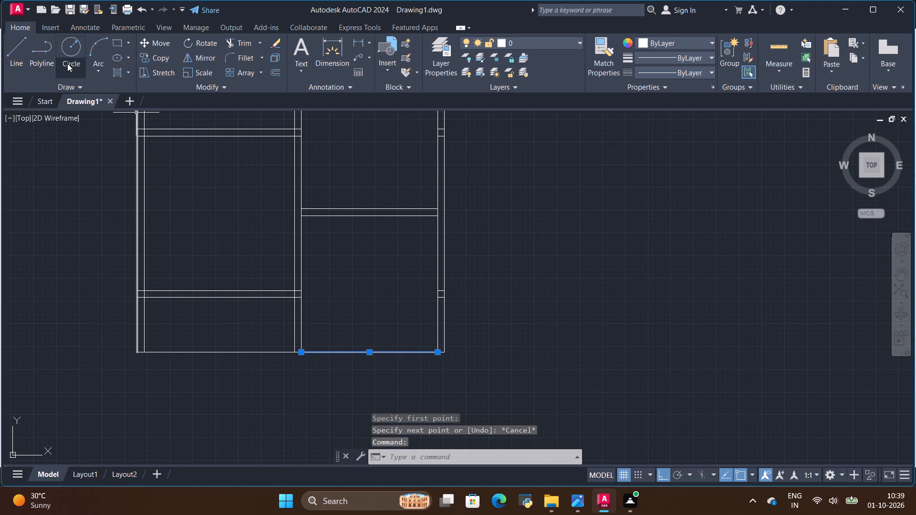
left_click(156, 60)
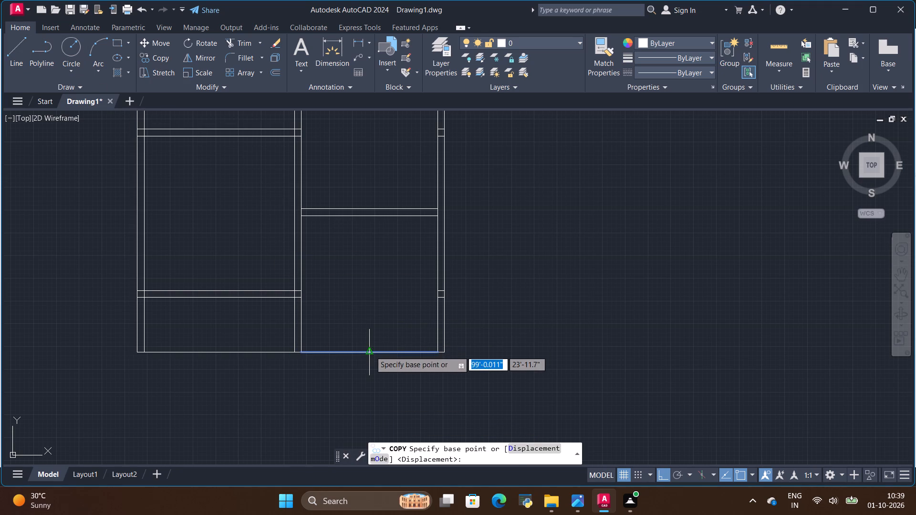
left_click(370, 351)
key("BackSpace")
key("BackSpace")
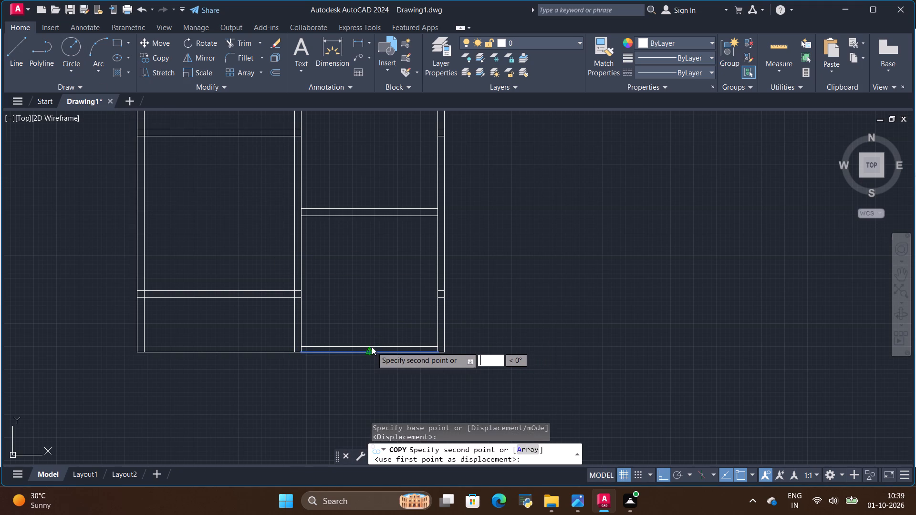
type("15")
key("shift+quotedbl")
key("Return")
key("Escape")
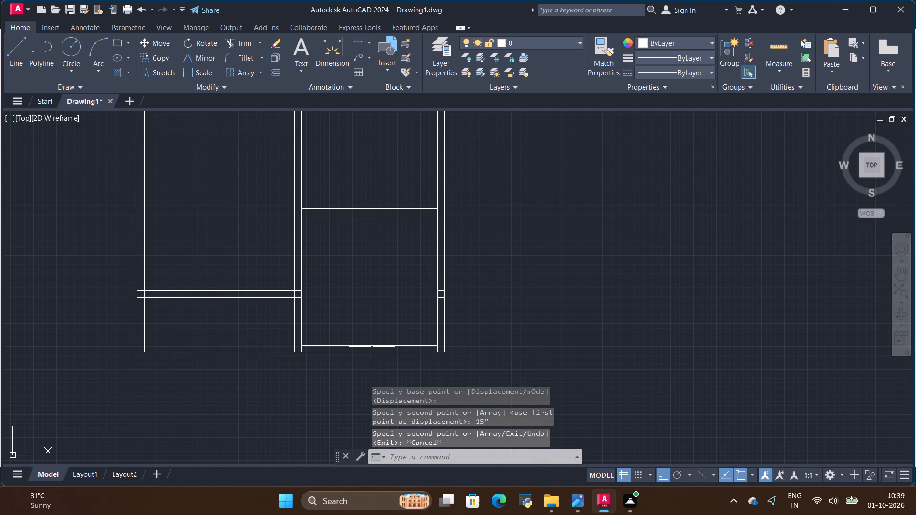
Examine the reference sheet's ground floor plan, elevation and section, including the porch, the kitchen entrance and the overall dimensions.
key("alt+Tab")
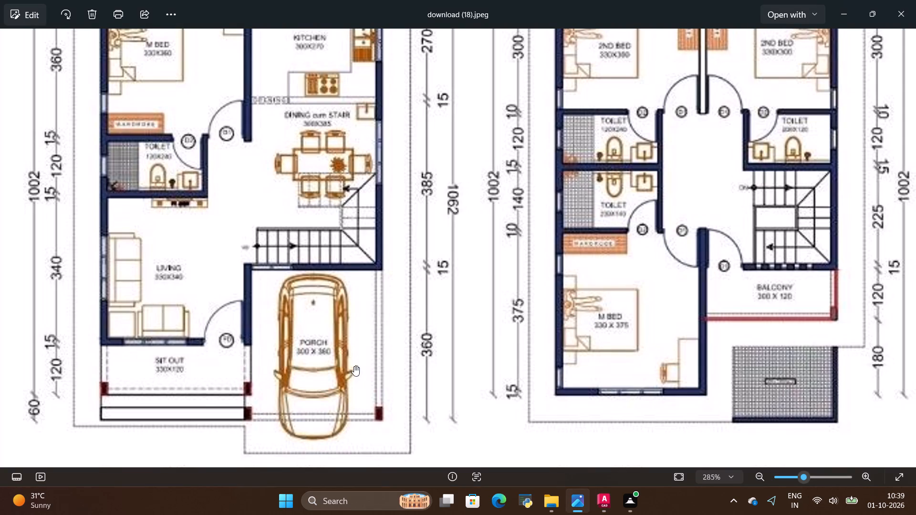
scroll(363, 349, "down", 3)
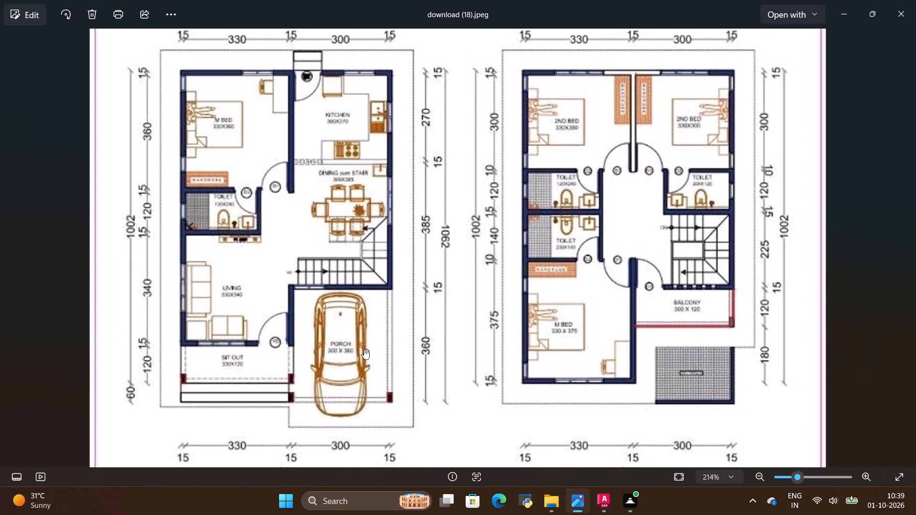
key("alt+Tab")
scroll(290, 371, "down", 1)
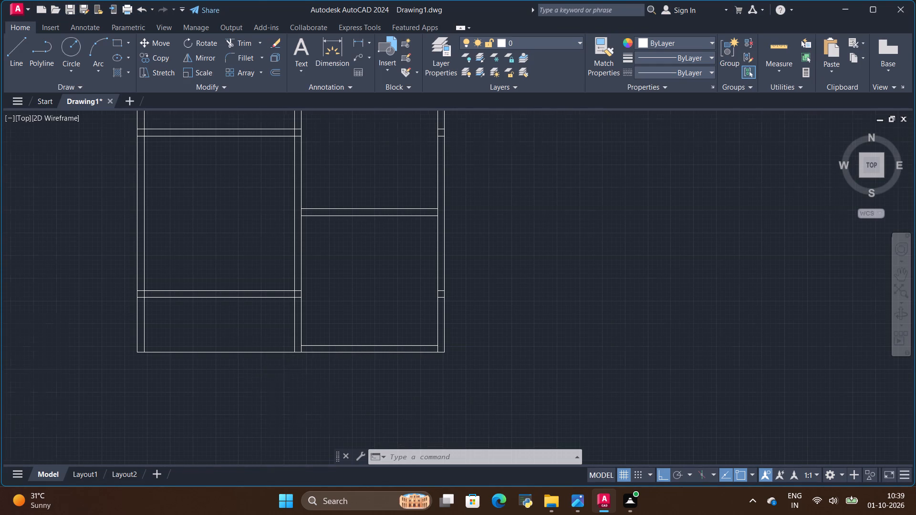
scroll(290, 371, "down", 2)
scroll(298, 342, "up", 2)
key("alt+Tab")
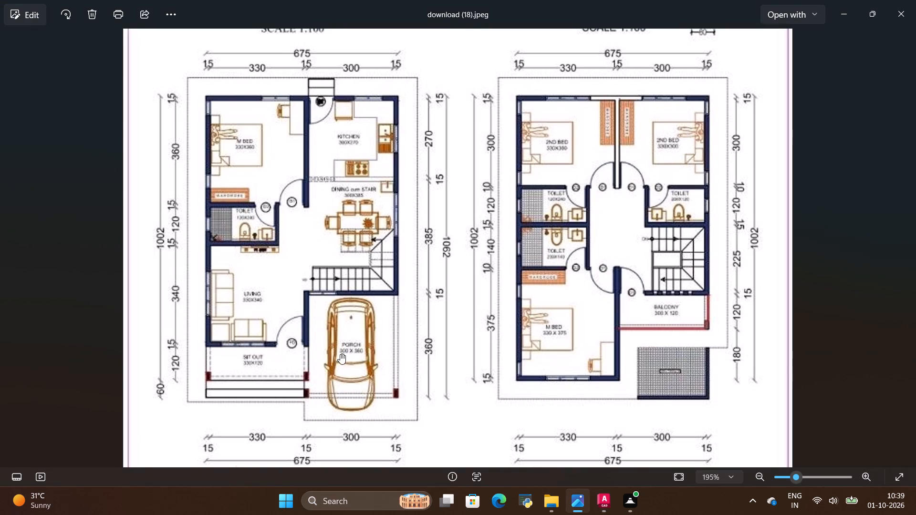
scroll(341, 353, "down", 1)
scroll(349, 163, "up", 4)
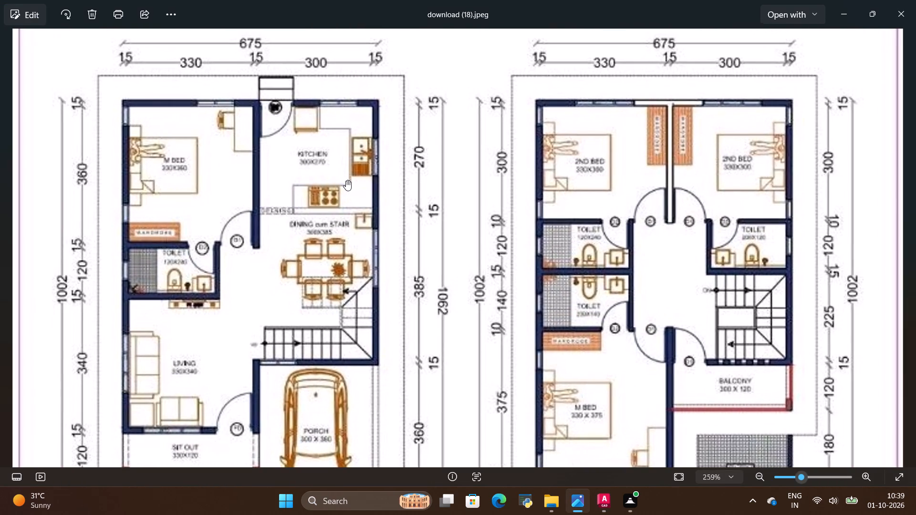
scroll(352, 197, "down", 1)
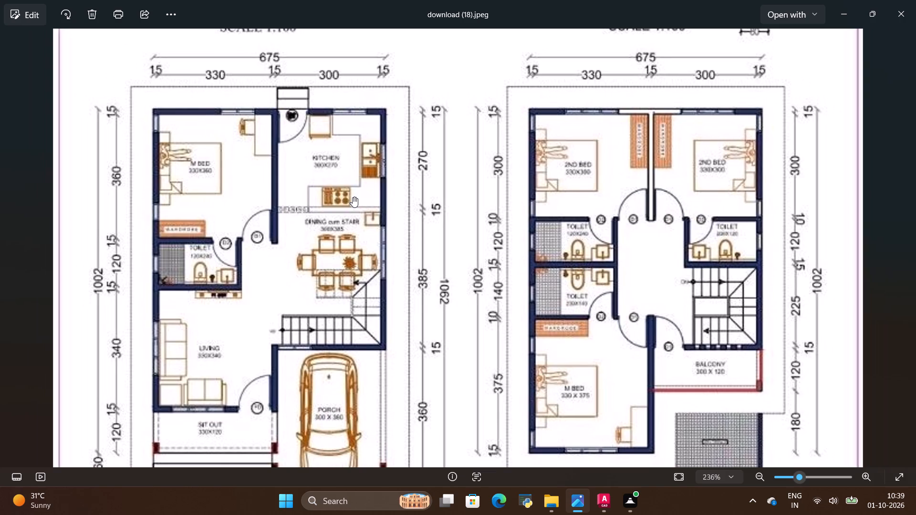
scroll(348, 71, "up", 1)
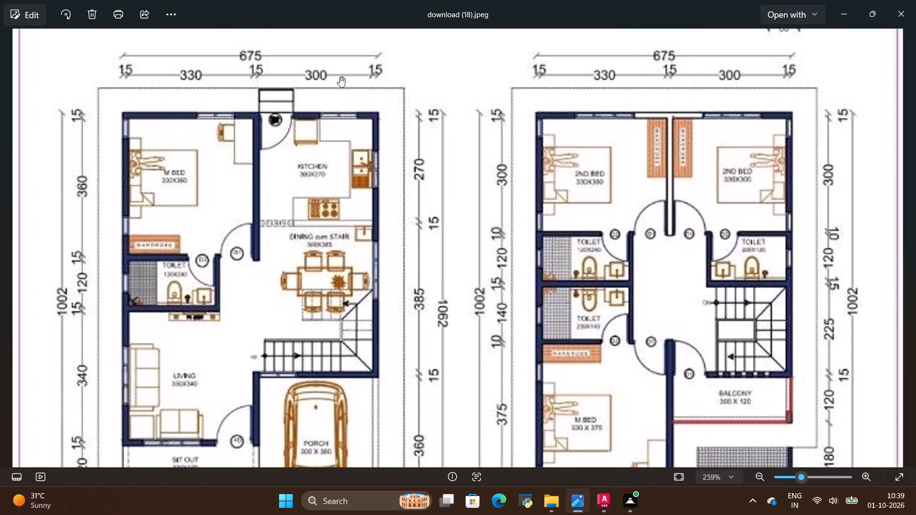
scroll(288, 51, "up", 2)
scroll(397, 105, "down", 1)
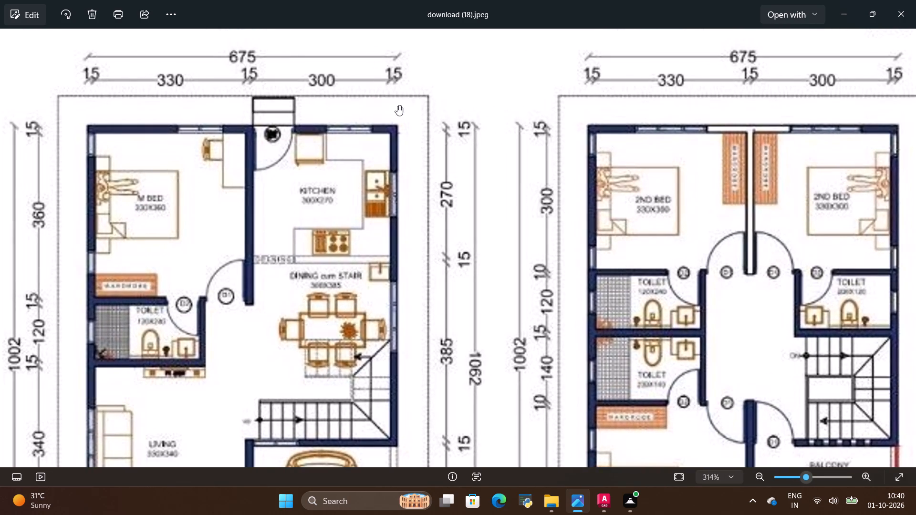
scroll(397, 105, "down", 10)
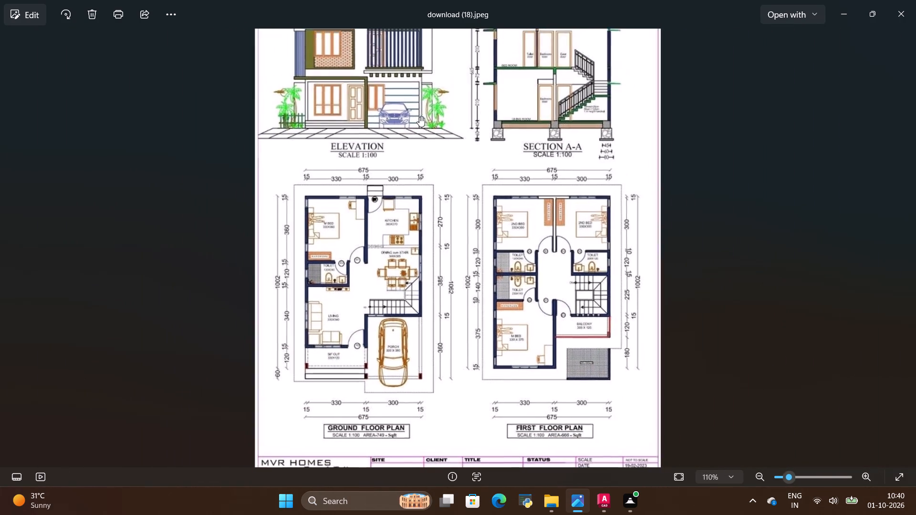
scroll(419, 116, "down", 1)
scroll(419, 116, "up", 3)
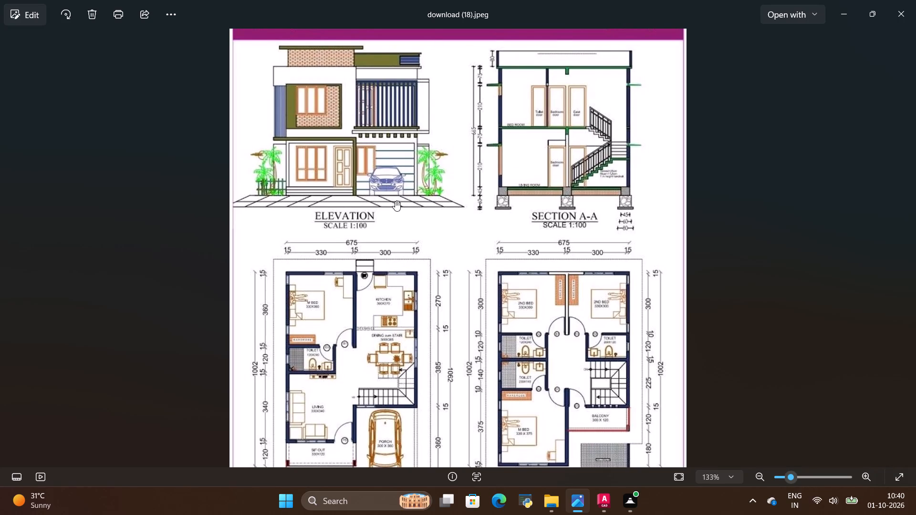
scroll(363, 249, "up", 3)
scroll(364, 245, "down", 4)
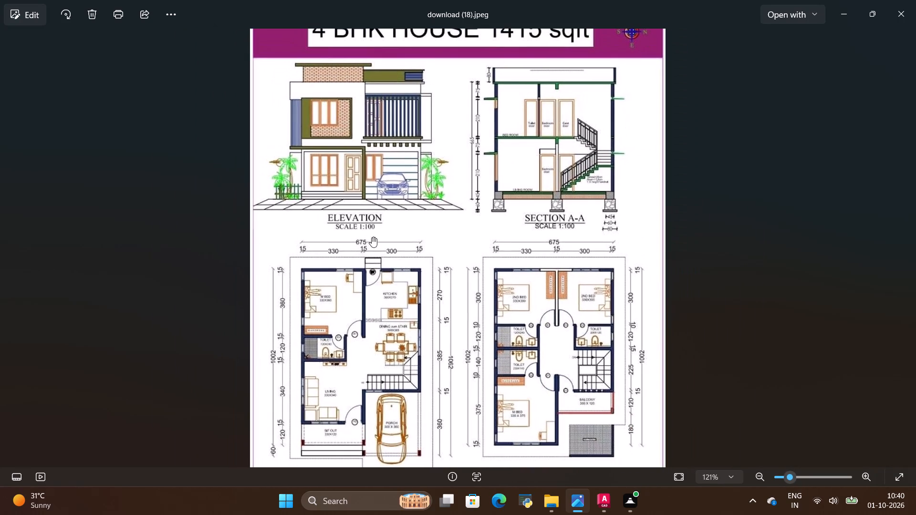
scroll(394, 26, "up", 6)
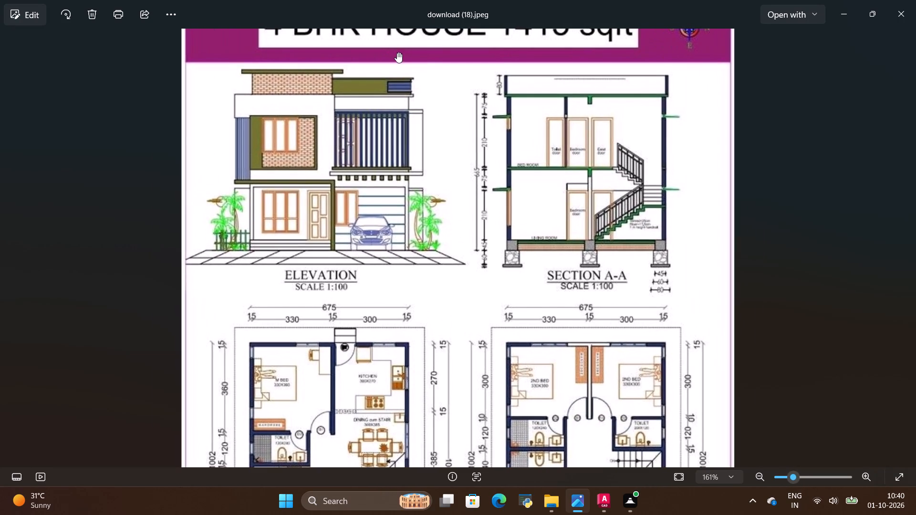
scroll(409, 219, "down", 4)
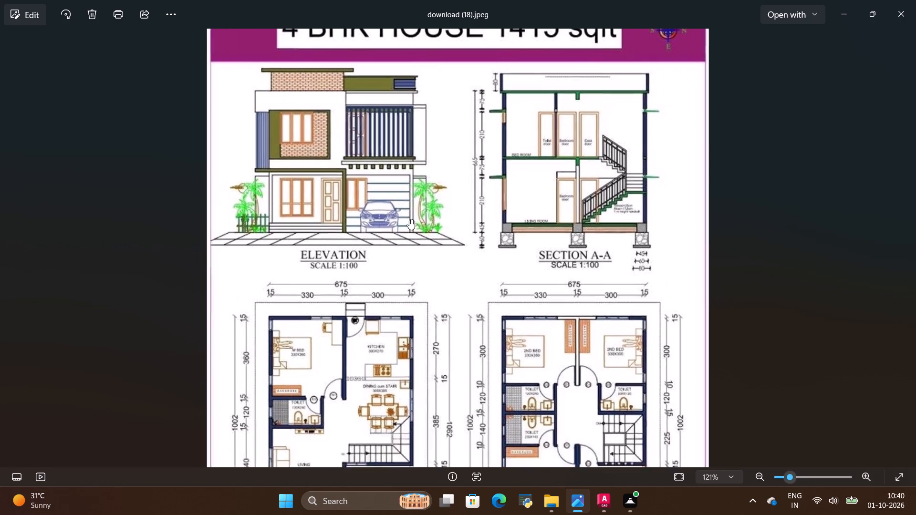
scroll(385, 245, "up", 3)
scroll(383, 406, "up", 4)
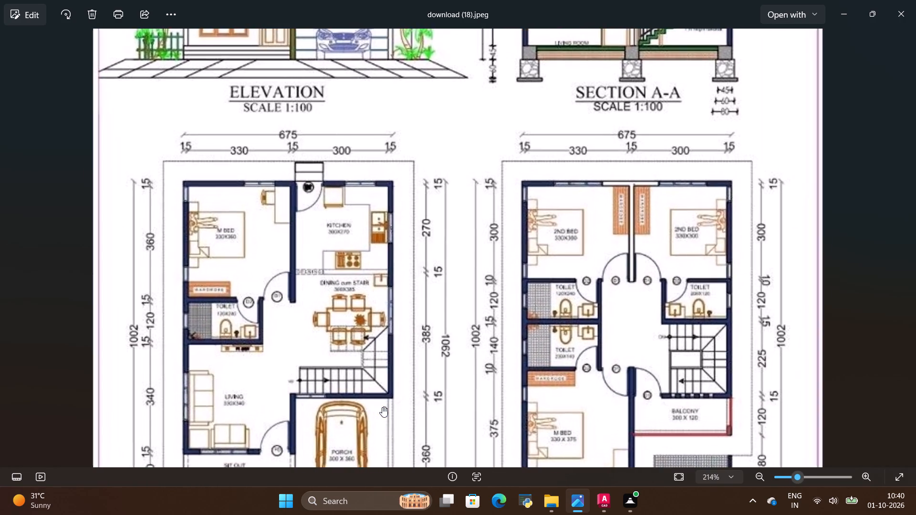
scroll(359, 390, "up", 1)
scroll(354, 367, "down", 3)
scroll(333, 370, "up", 1)
scroll(323, 238, "up", 2)
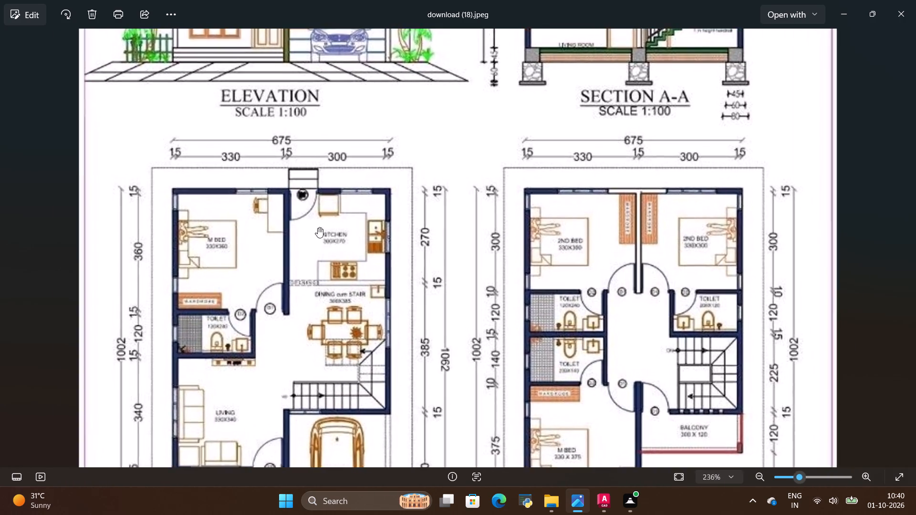
scroll(291, 187, "up", 3)
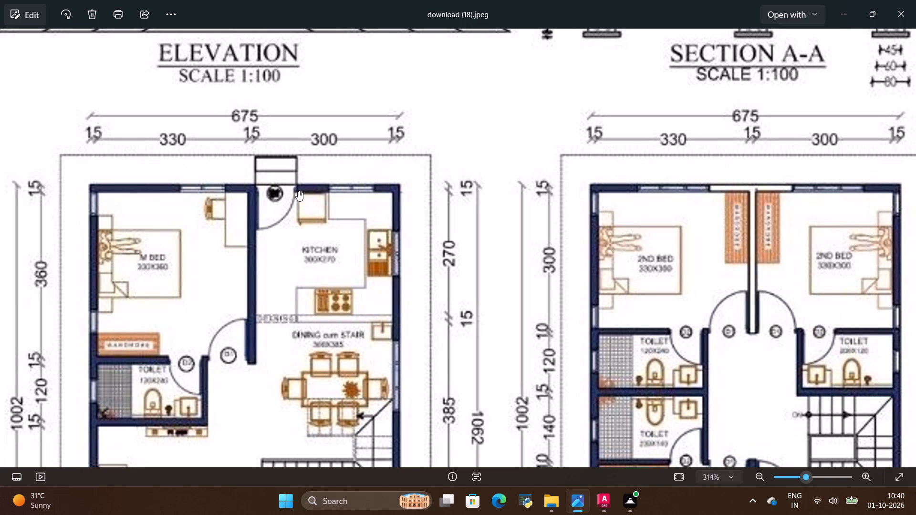
scroll(328, 241, "down", 1)
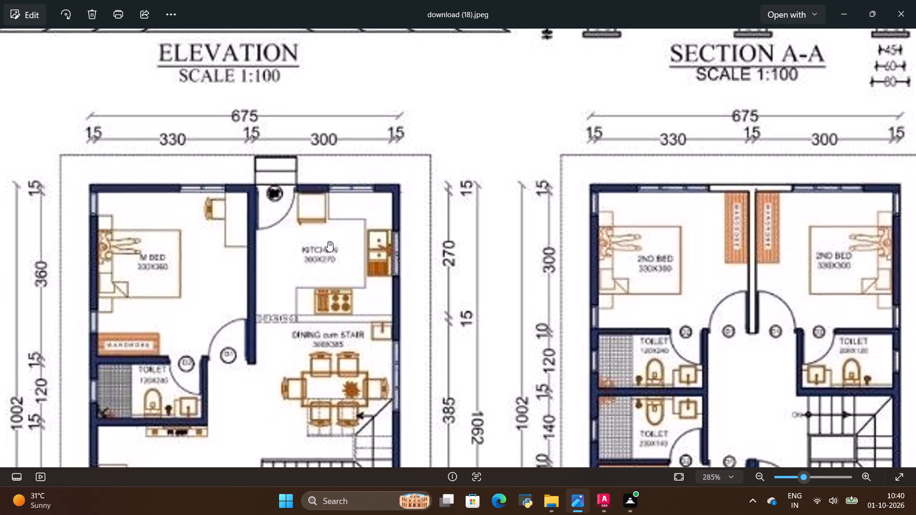
scroll(328, 241, "down", 2)
Compare the drawn walls with the reference ground floor plan around the kitchen entrance, living room and sit-out.
key("alt+Tab")
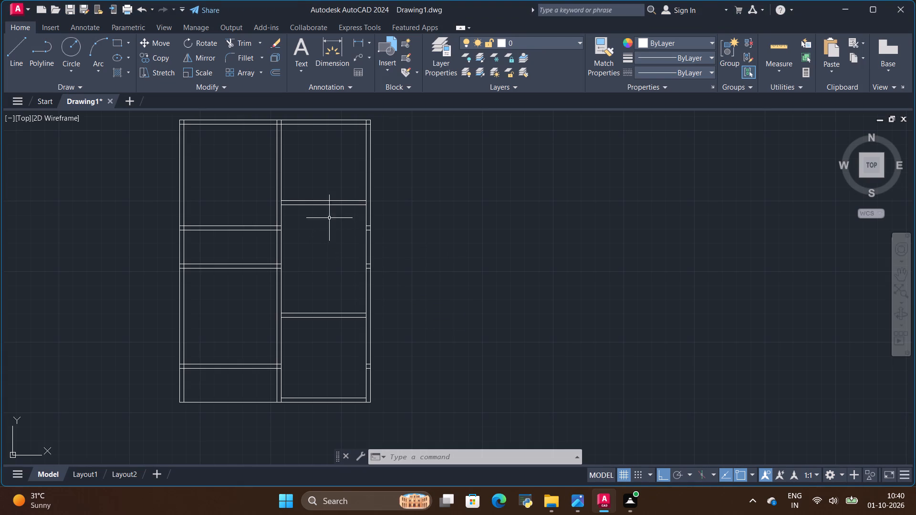
key("alt+Tab")
scroll(354, 239, "down", 1)
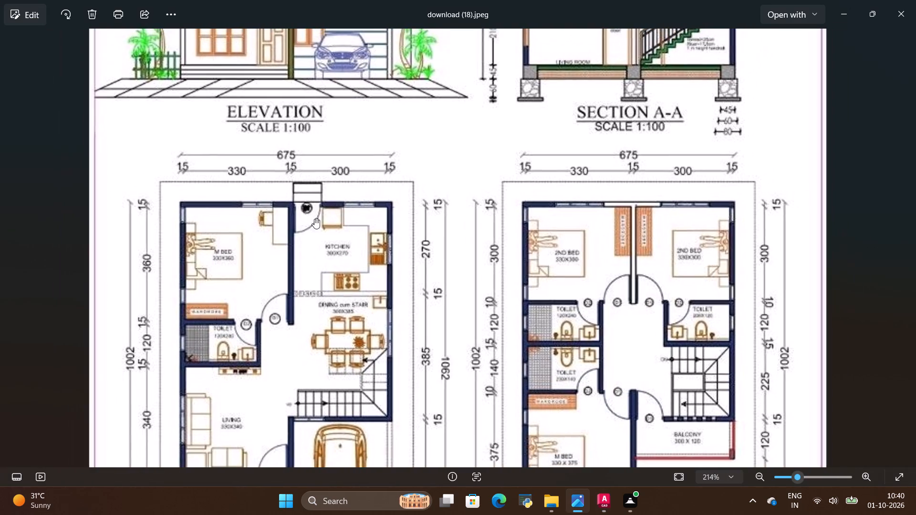
scroll(299, 205, "up", 3)
scroll(255, 216, "up", 2)
scroll(277, 213, "down", 4)
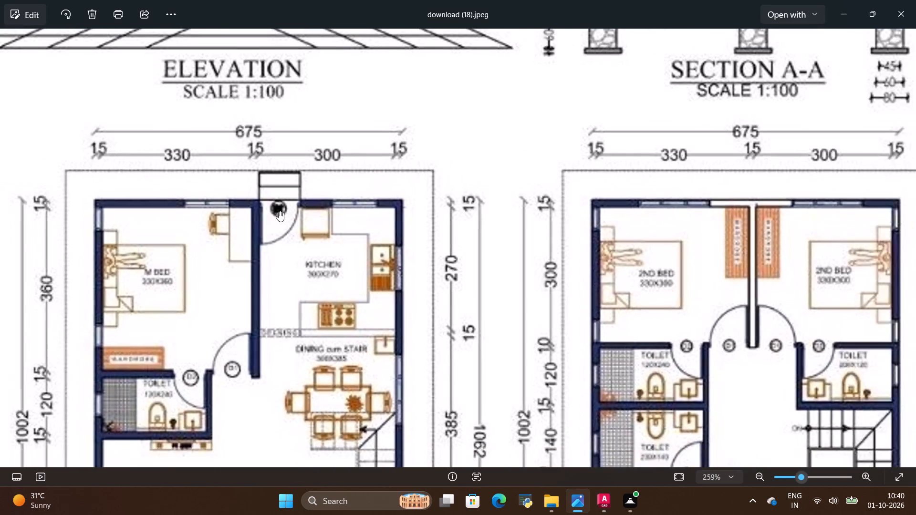
scroll(279, 211, "down", 1)
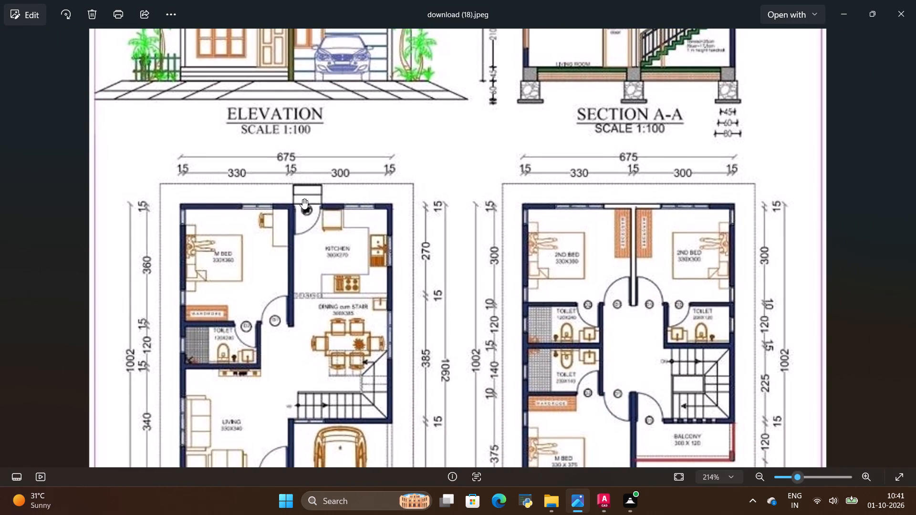
scroll(303, 199, "down", 2)
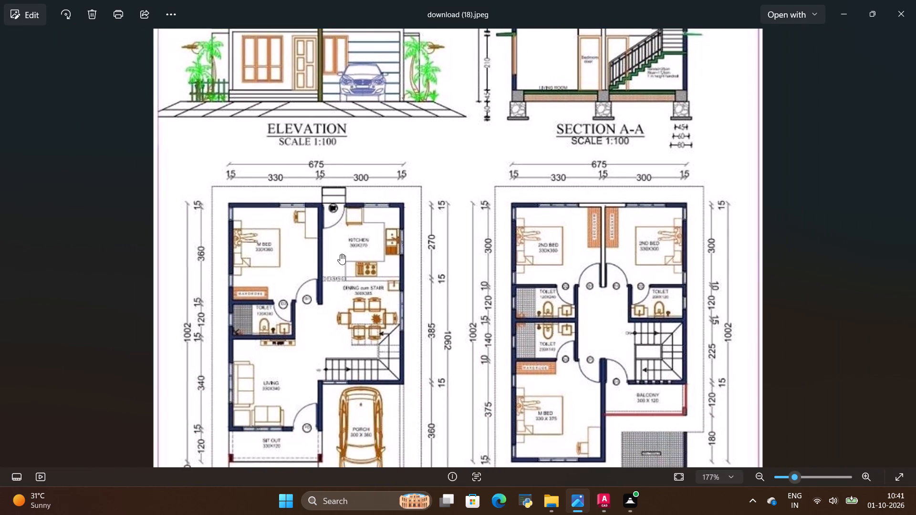
scroll(296, 297, "up", 3)
scroll(281, 169, "up", 3)
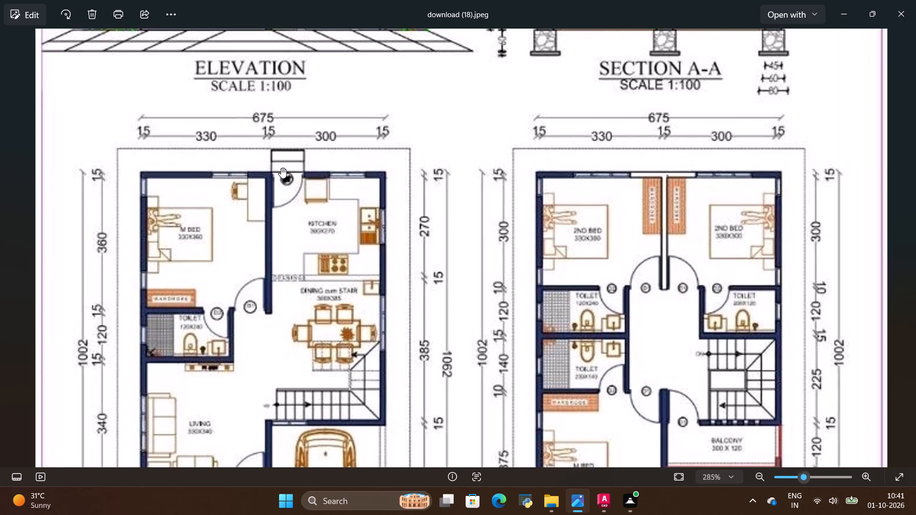
scroll(281, 168, "up", 5)
scroll(366, 226, "down", 8)
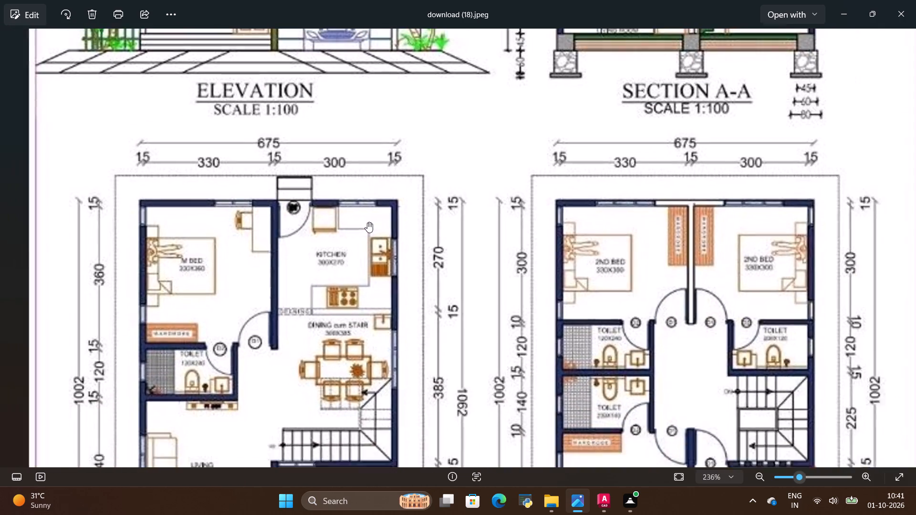
scroll(298, 287, "down", 4)
scroll(332, 259, "down", 4)
scroll(356, 383, "up", 2)
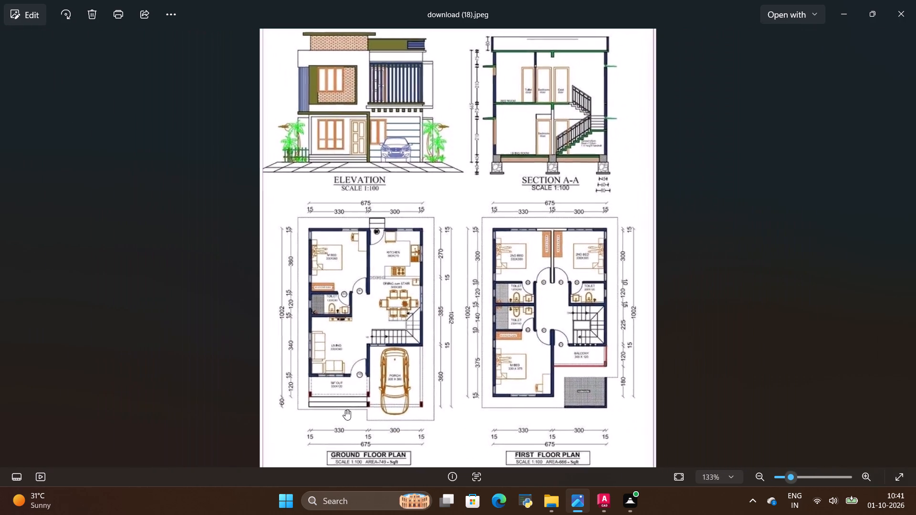
scroll(345, 410, "up", 2)
scroll(297, 410, "up", 3)
scroll(267, 353, "up", 1)
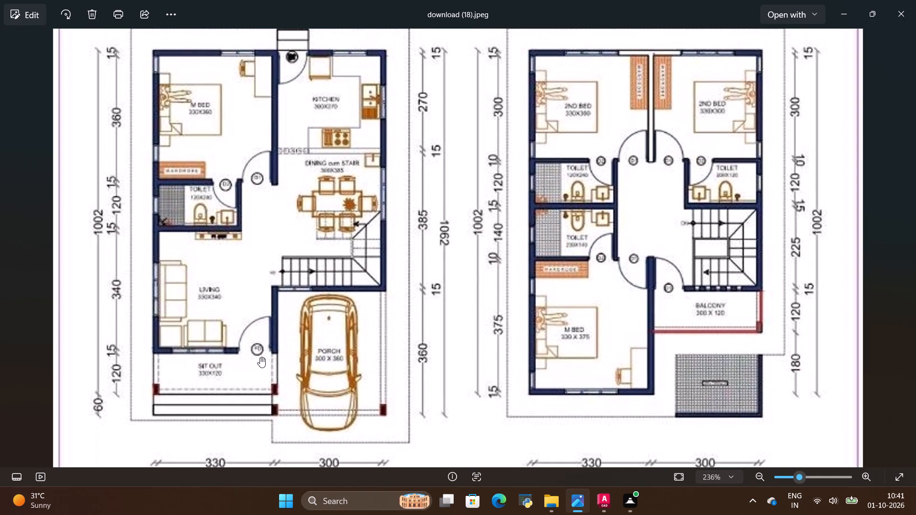
key("alt+Tab")
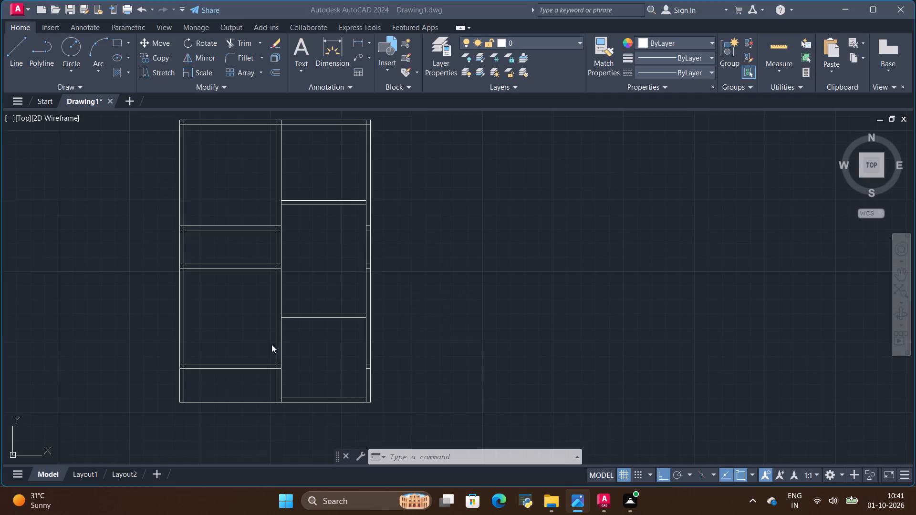
key("alt+Tab")
key("alt+Tab")
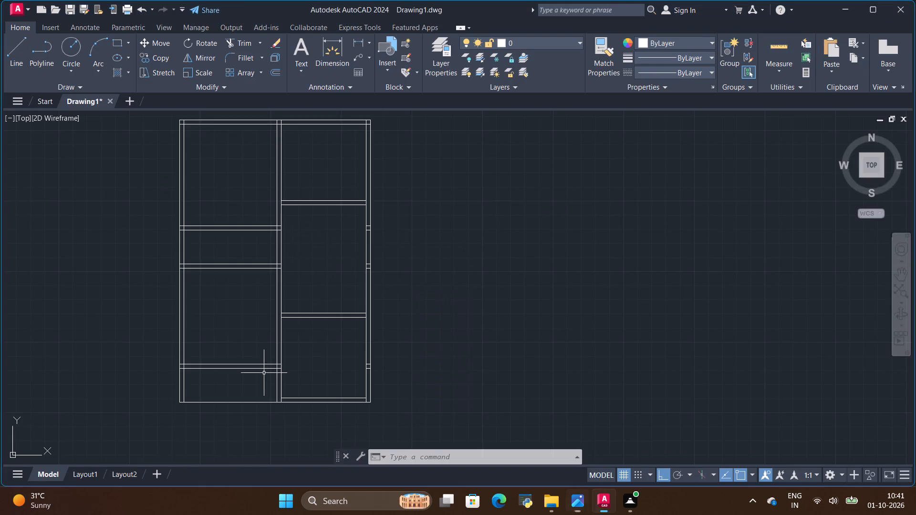
Draw a short line across the thickness of the wall above the sit-out, along the middle wall's left face.
scroll(264, 373, "up", 4)
scroll(412, 361, "down", 1)
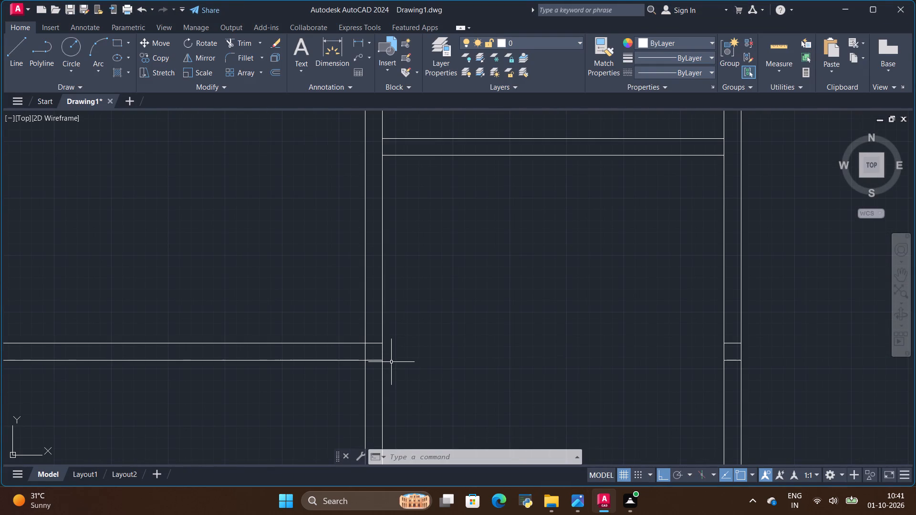
left_click(18, 45)
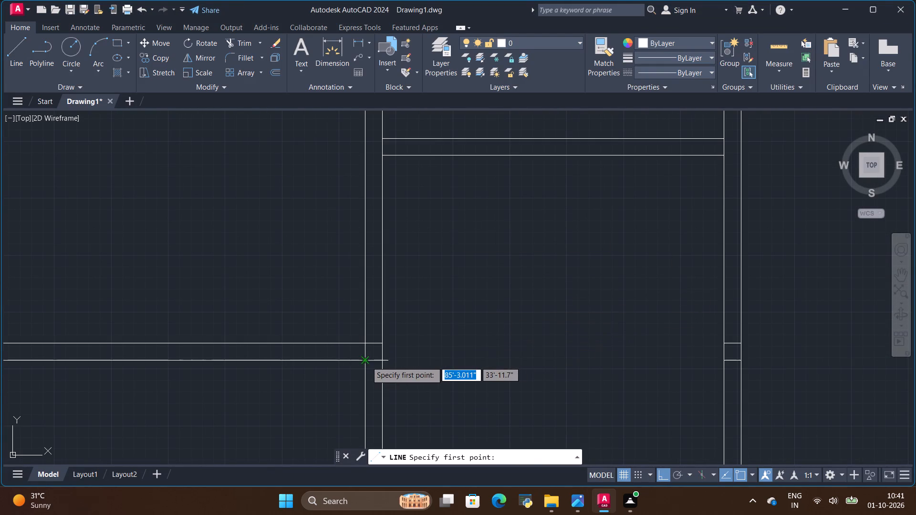
left_click(366, 361)
left_click(366, 345)
key("Escape")
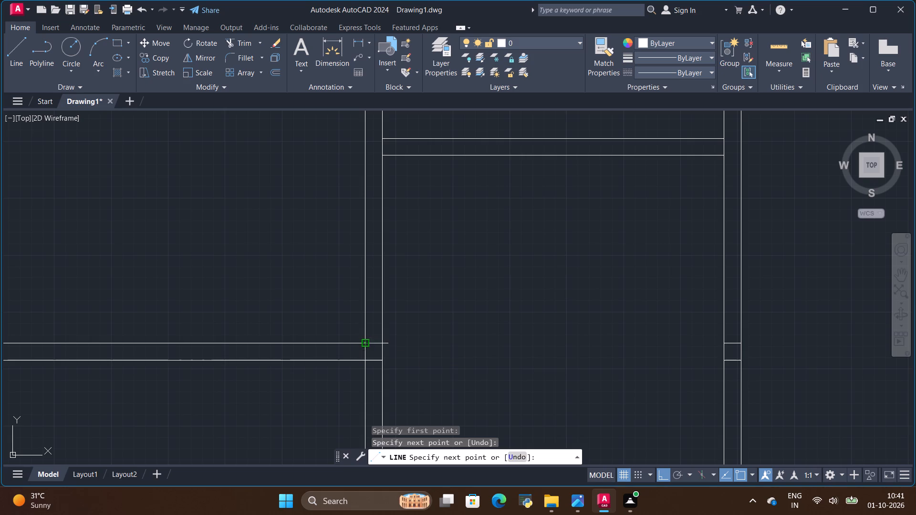
Copy the short line across the wall above the sit-out 4" to the left.
scroll(367, 350, "up", 2)
left_click(359, 358)
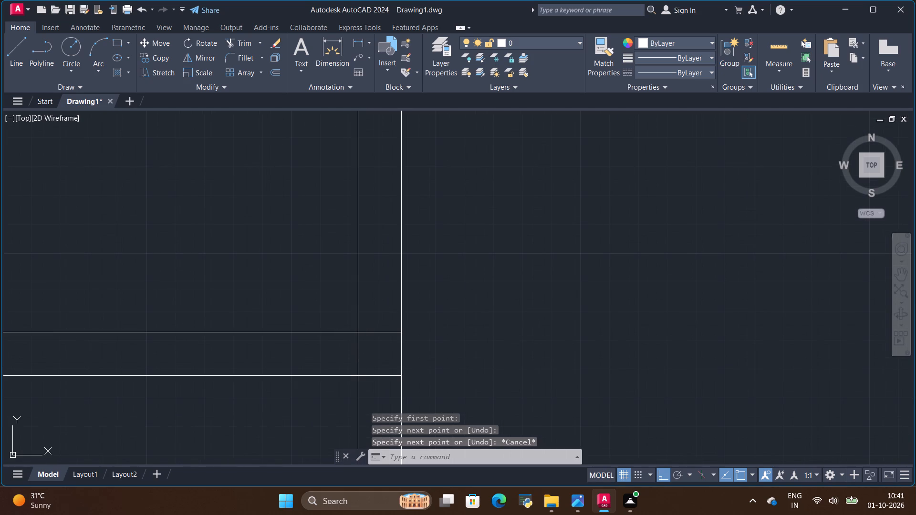
left_click(154, 52)
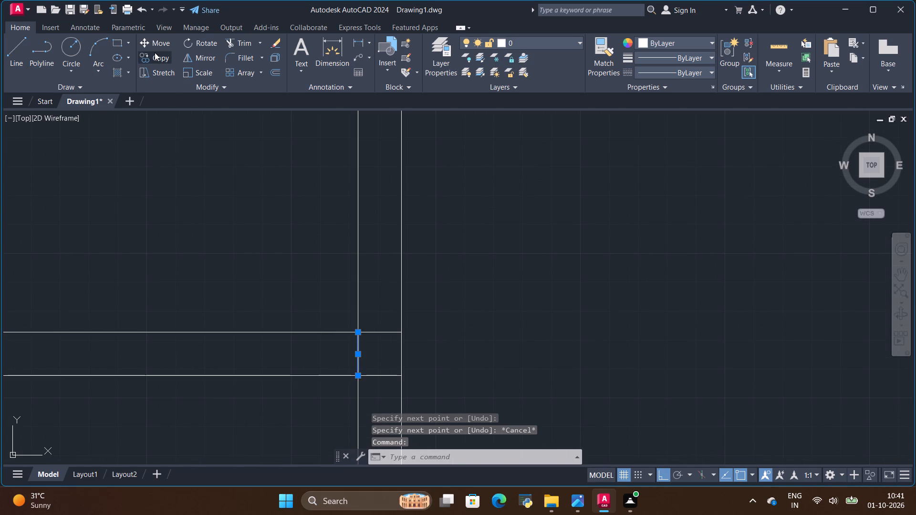
left_click(361, 354)
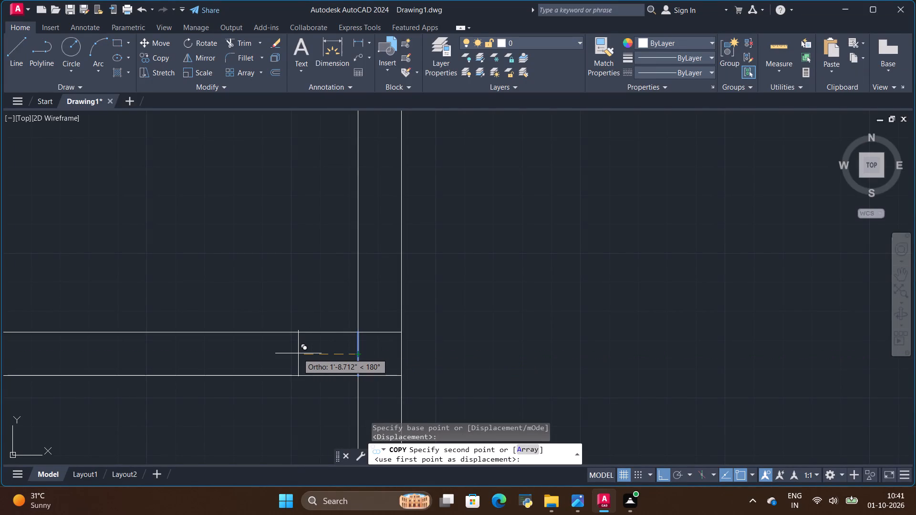
scroll(303, 349, "down", 3)
scroll(302, 360, "up", 2)
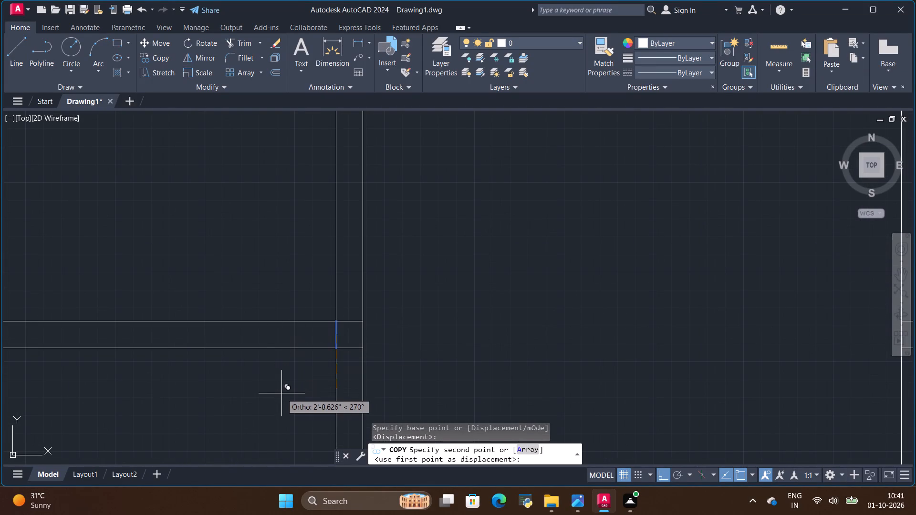
scroll(275, 367, "down", 3)
scroll(278, 367, "up", 1)
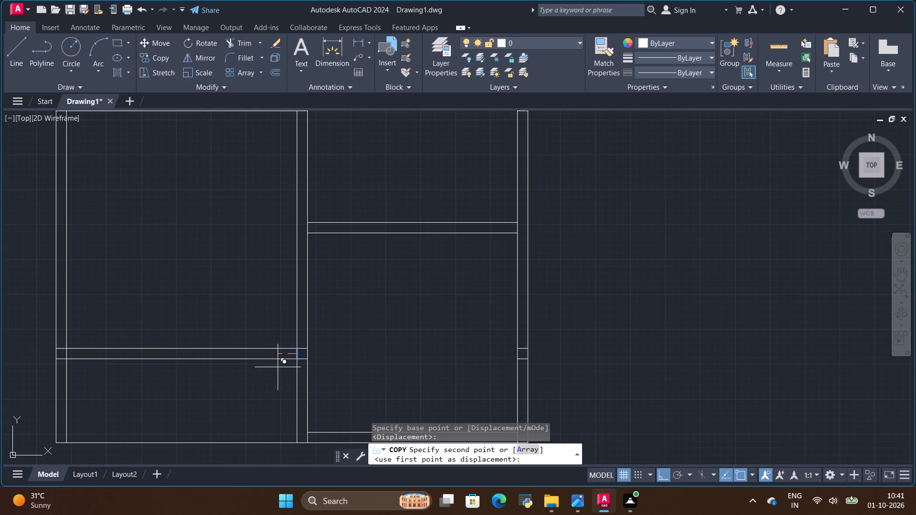
key("BackSpace")
key("BackSpace")
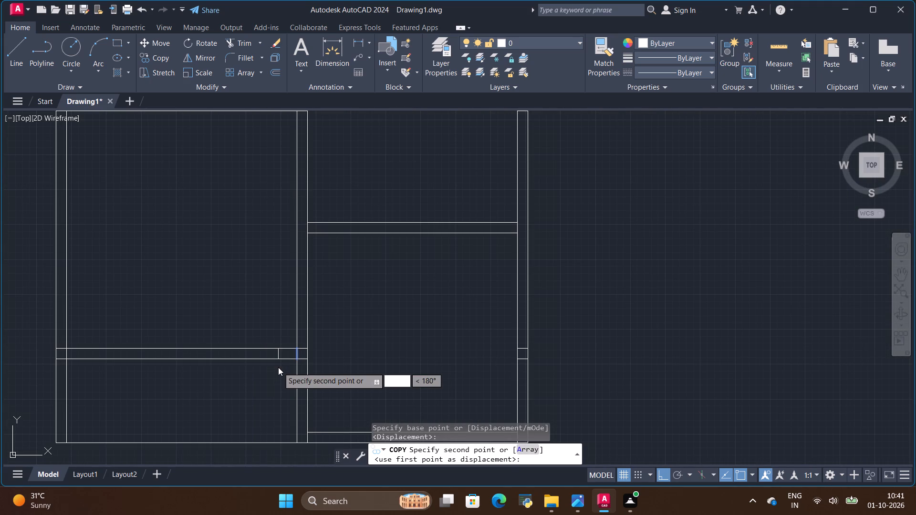
key("4")
key("shift+quotedbl")
key("Return")
key("Escape")
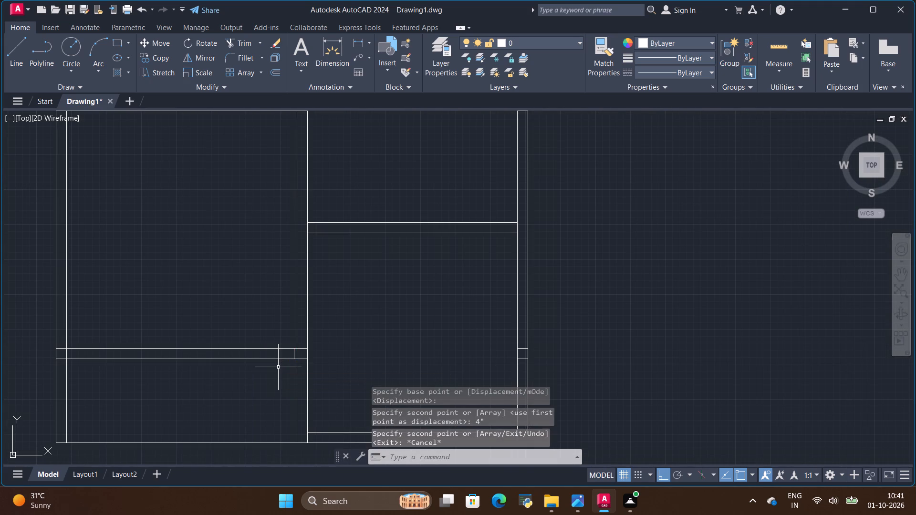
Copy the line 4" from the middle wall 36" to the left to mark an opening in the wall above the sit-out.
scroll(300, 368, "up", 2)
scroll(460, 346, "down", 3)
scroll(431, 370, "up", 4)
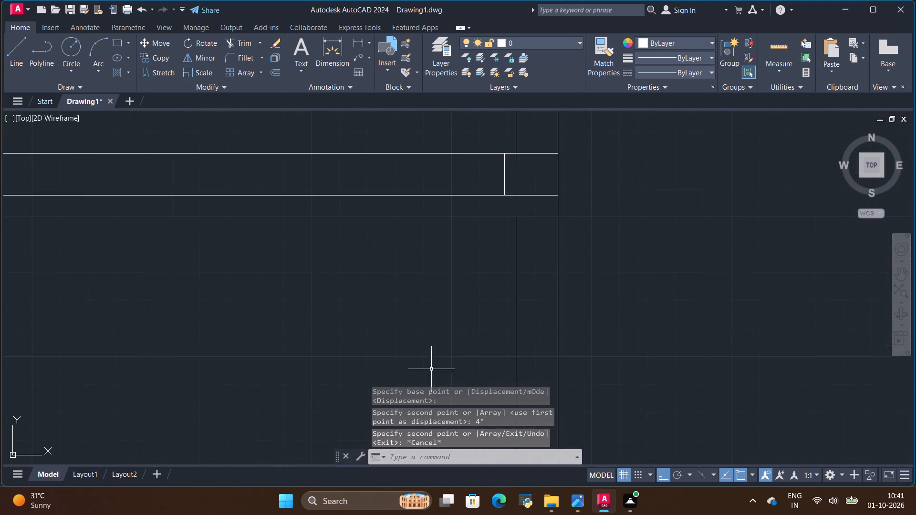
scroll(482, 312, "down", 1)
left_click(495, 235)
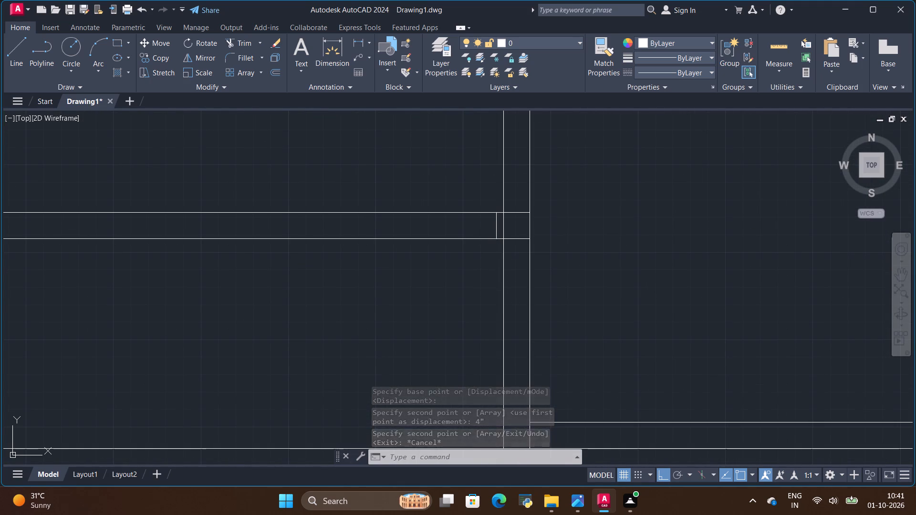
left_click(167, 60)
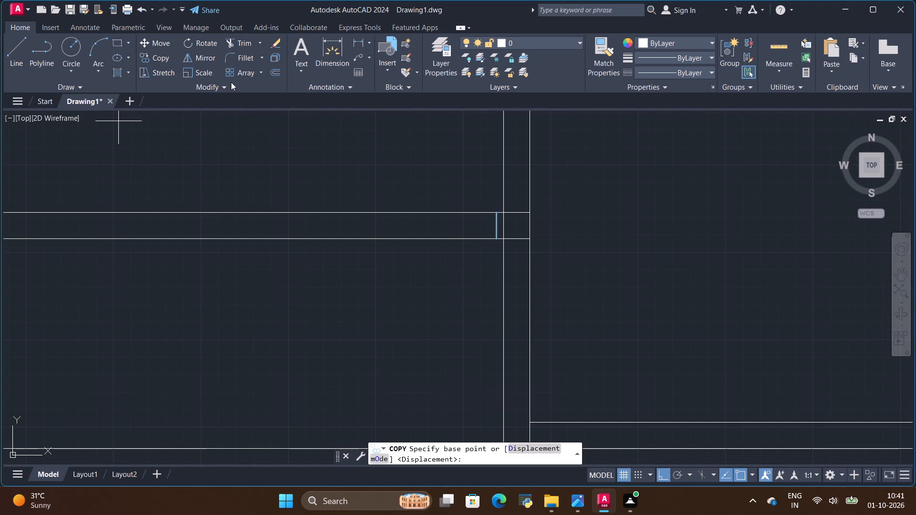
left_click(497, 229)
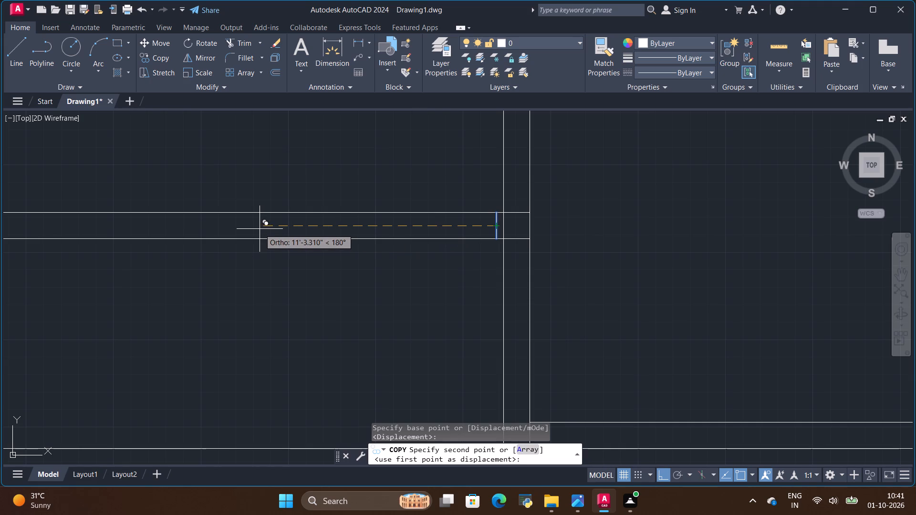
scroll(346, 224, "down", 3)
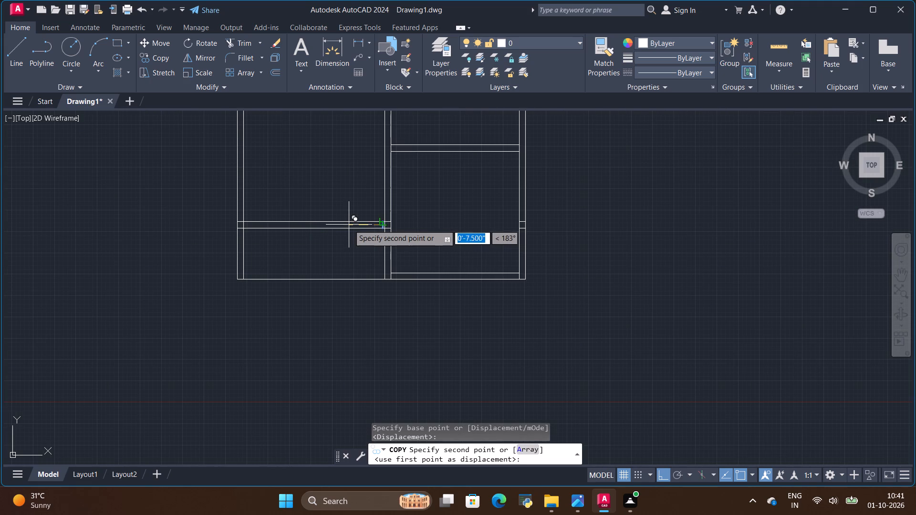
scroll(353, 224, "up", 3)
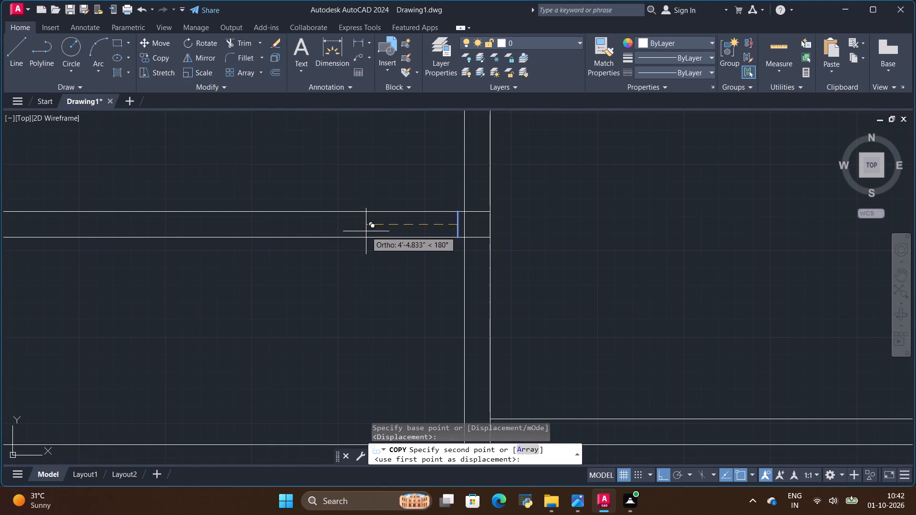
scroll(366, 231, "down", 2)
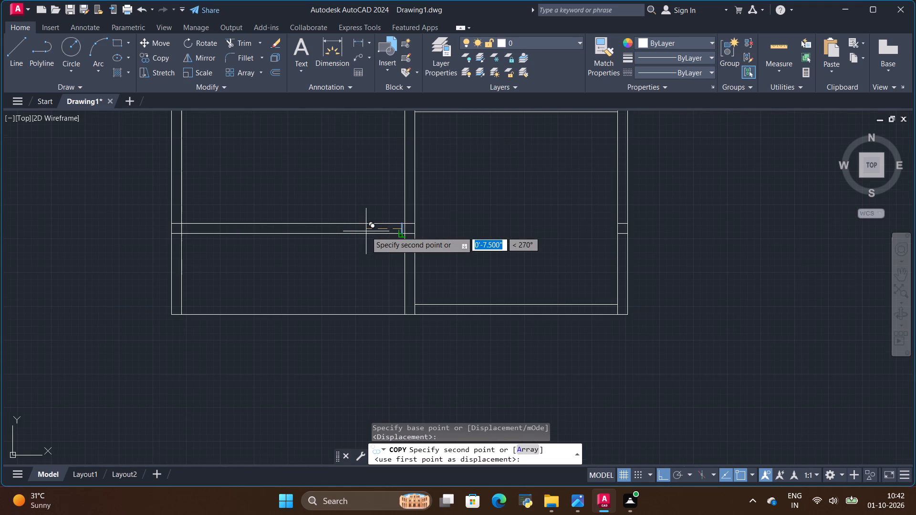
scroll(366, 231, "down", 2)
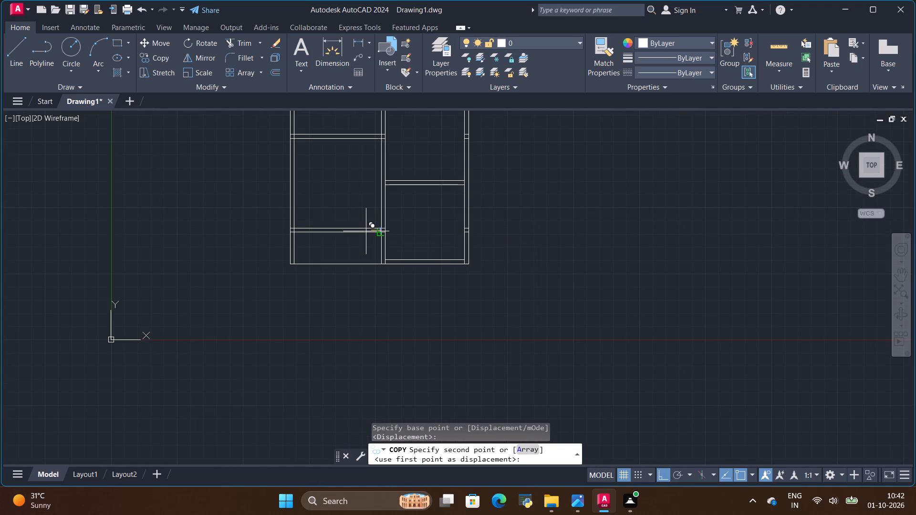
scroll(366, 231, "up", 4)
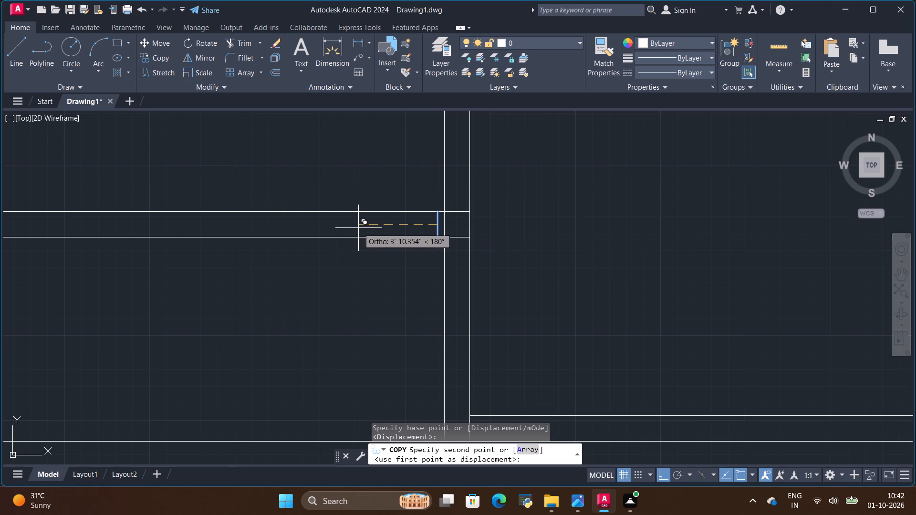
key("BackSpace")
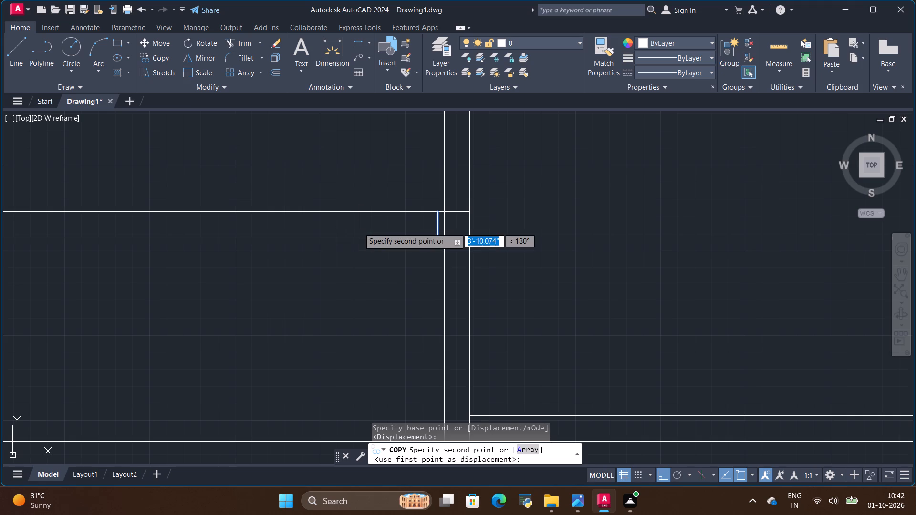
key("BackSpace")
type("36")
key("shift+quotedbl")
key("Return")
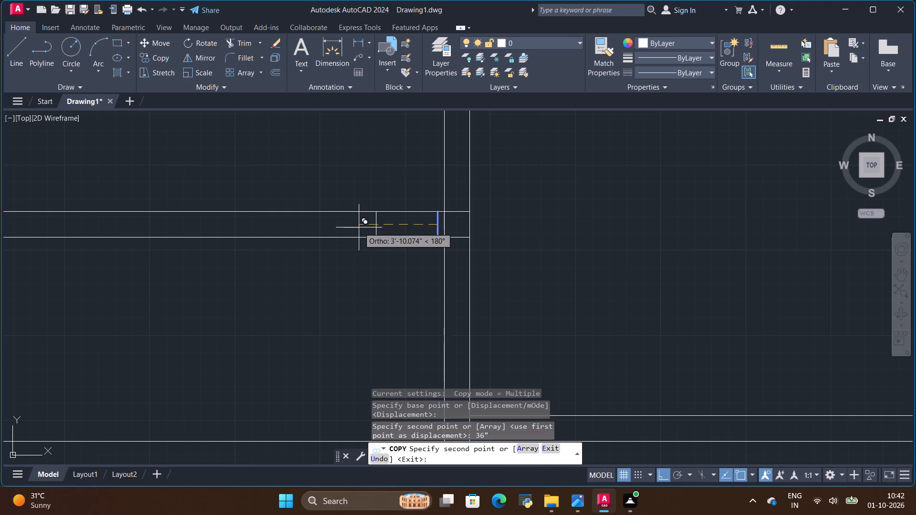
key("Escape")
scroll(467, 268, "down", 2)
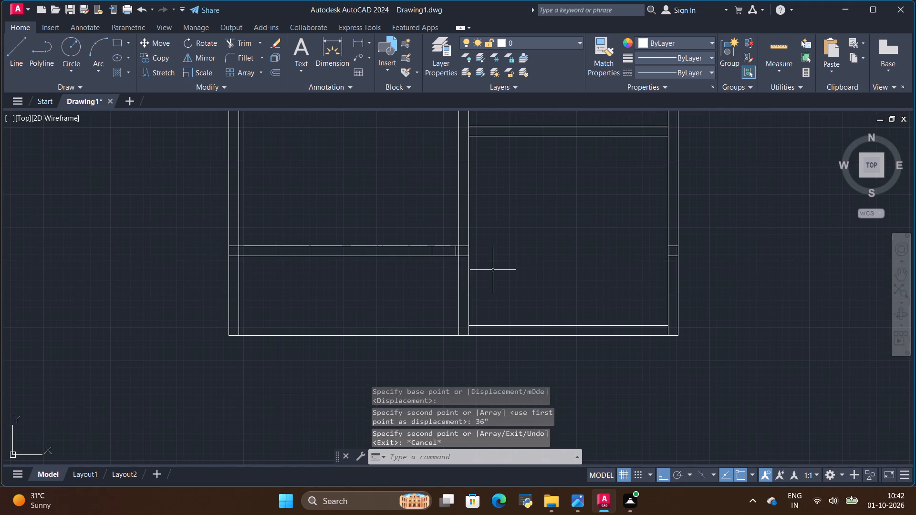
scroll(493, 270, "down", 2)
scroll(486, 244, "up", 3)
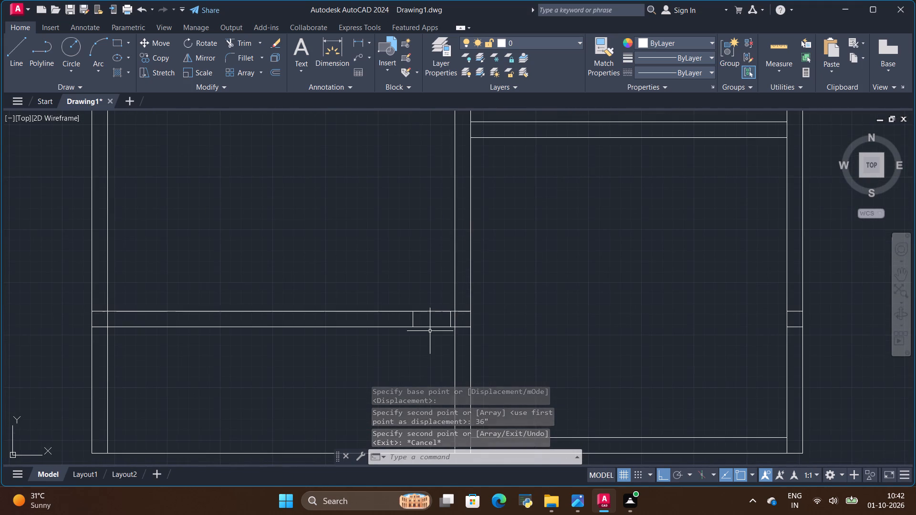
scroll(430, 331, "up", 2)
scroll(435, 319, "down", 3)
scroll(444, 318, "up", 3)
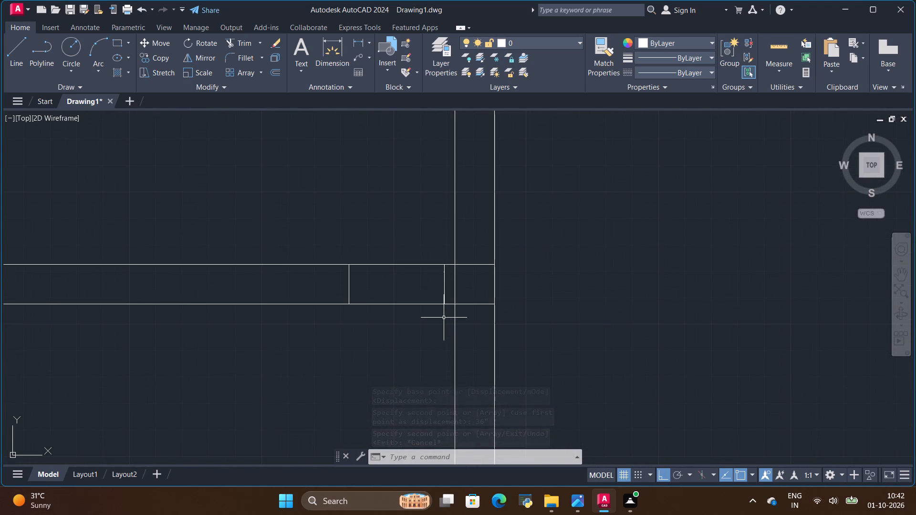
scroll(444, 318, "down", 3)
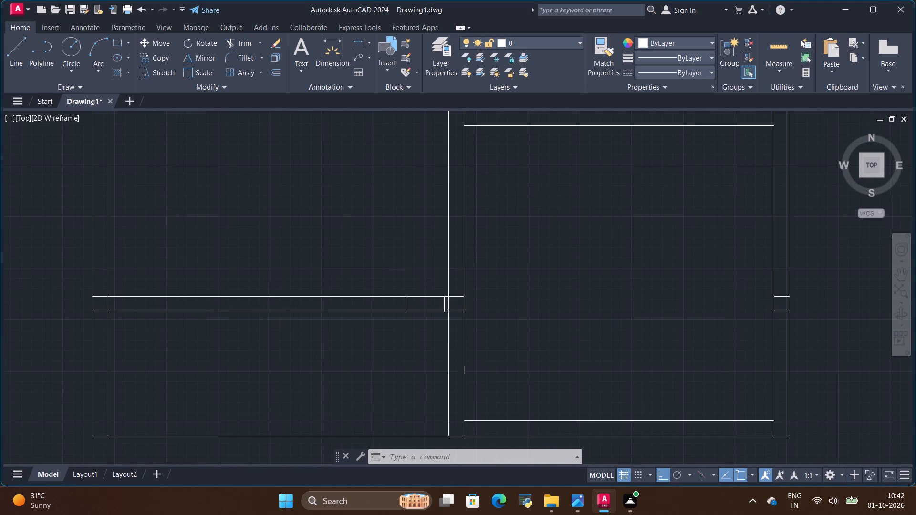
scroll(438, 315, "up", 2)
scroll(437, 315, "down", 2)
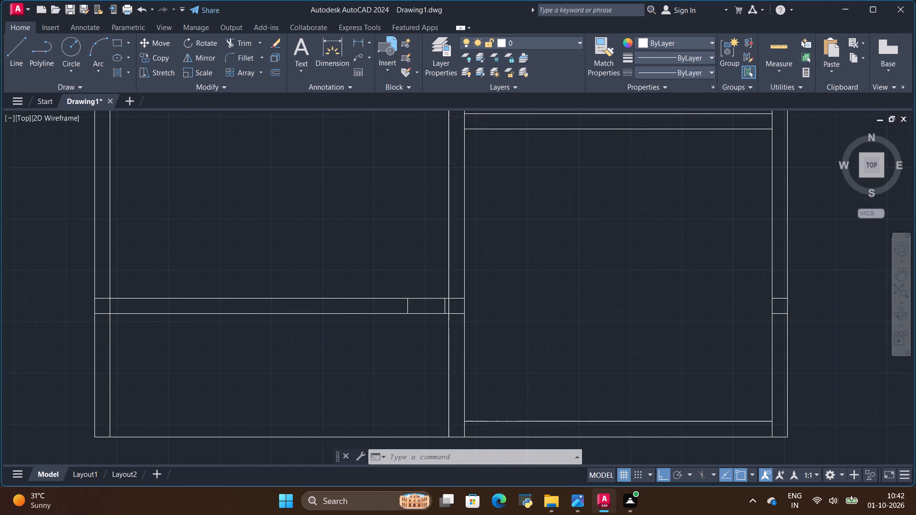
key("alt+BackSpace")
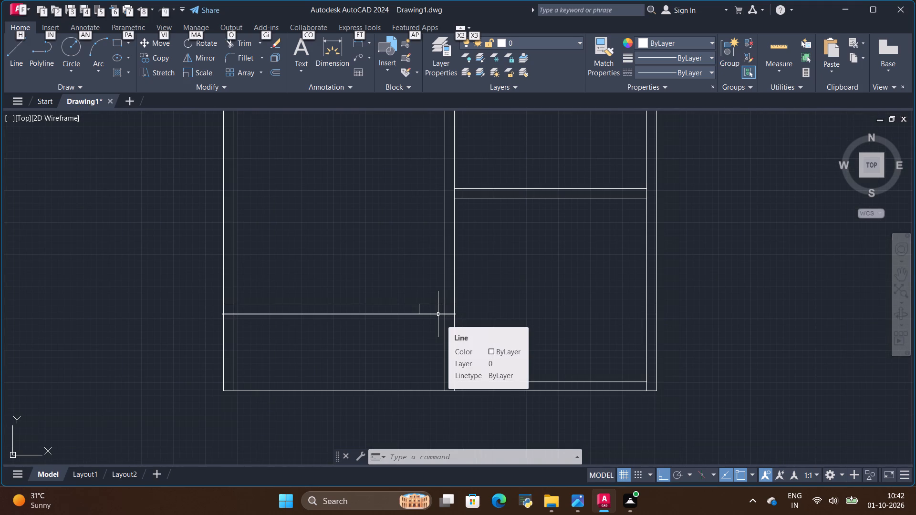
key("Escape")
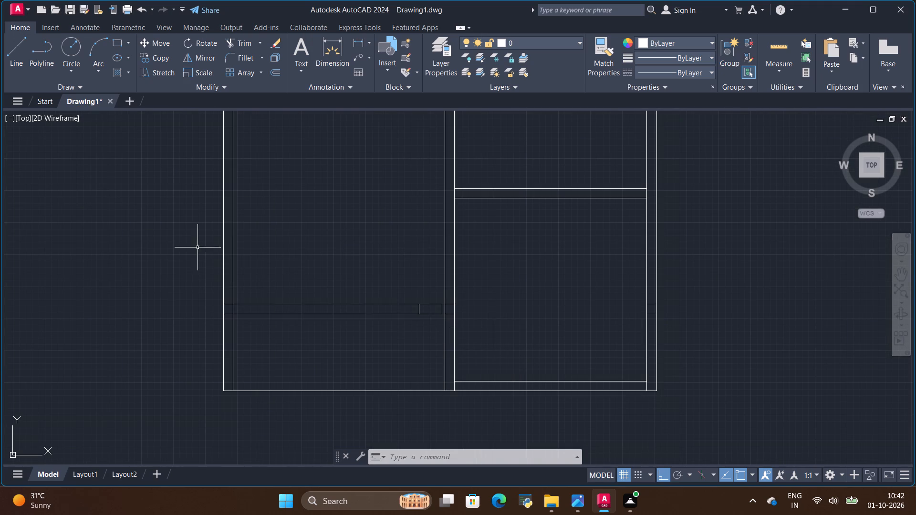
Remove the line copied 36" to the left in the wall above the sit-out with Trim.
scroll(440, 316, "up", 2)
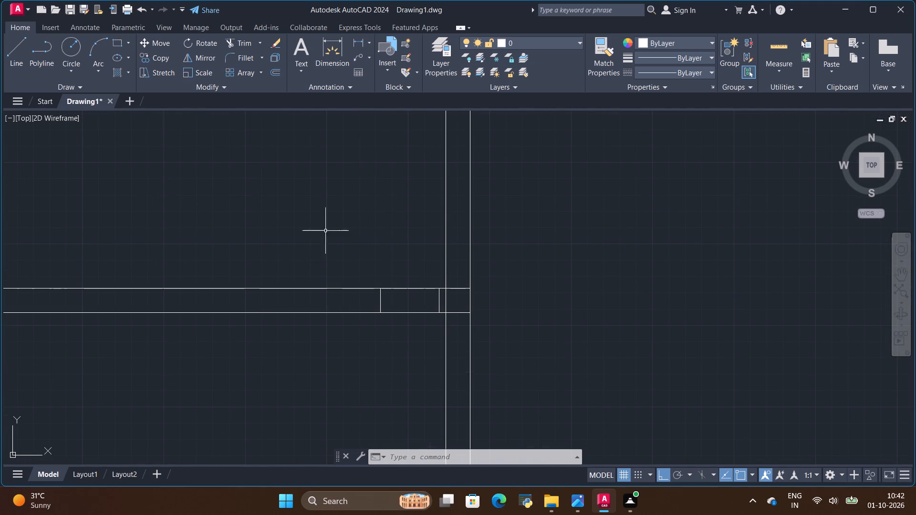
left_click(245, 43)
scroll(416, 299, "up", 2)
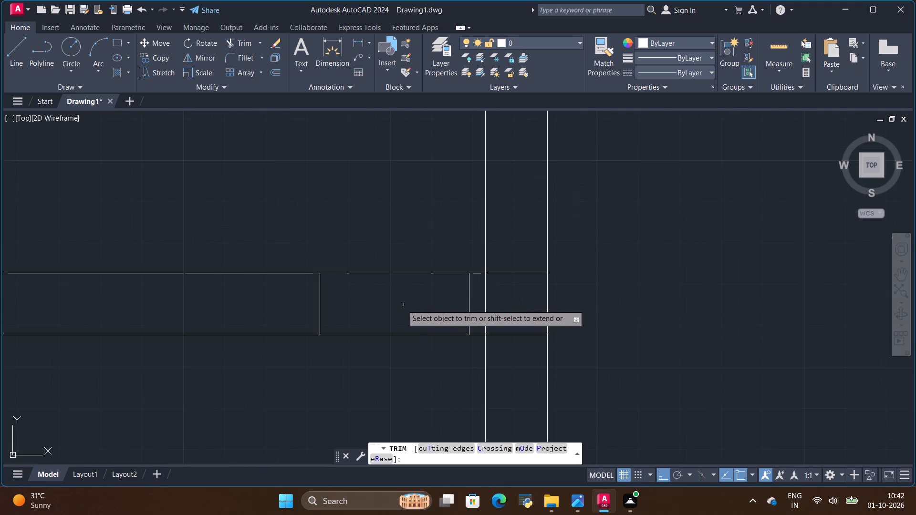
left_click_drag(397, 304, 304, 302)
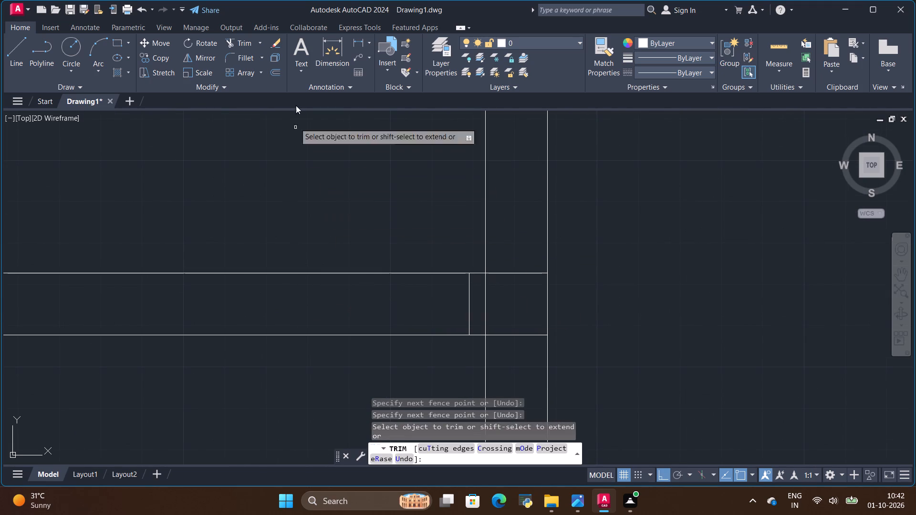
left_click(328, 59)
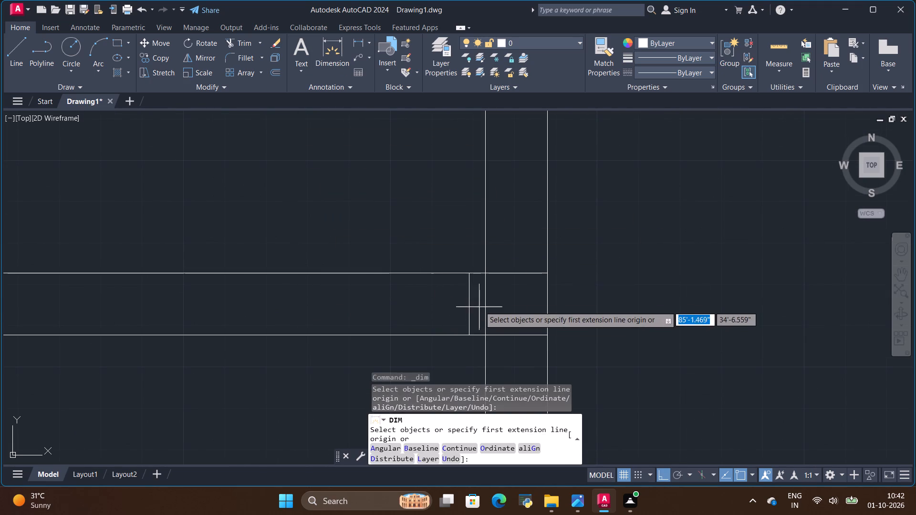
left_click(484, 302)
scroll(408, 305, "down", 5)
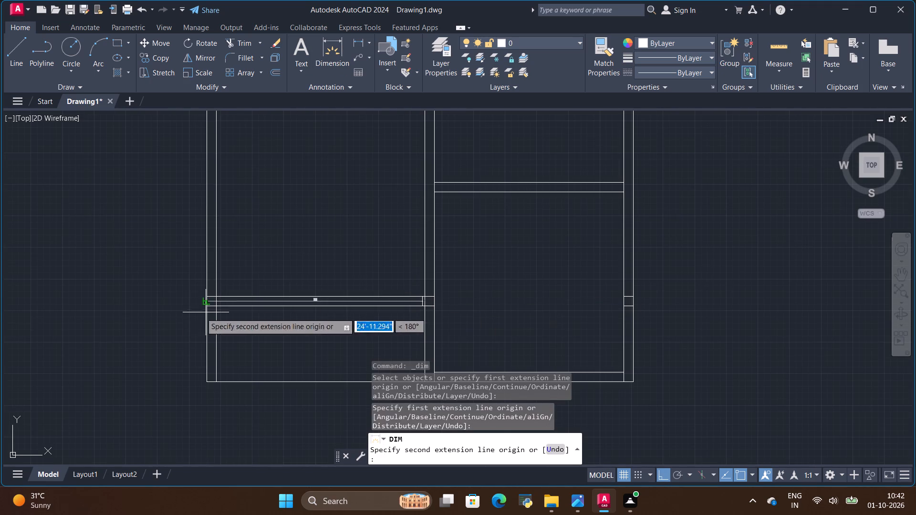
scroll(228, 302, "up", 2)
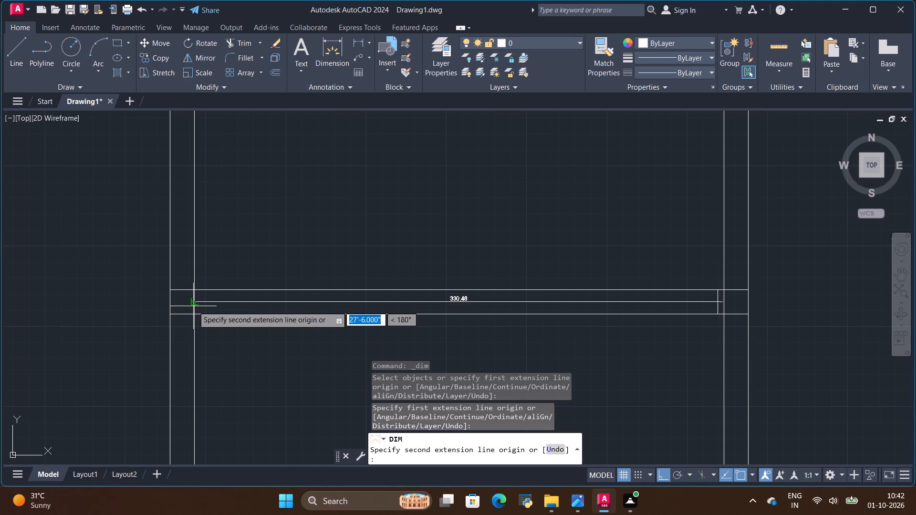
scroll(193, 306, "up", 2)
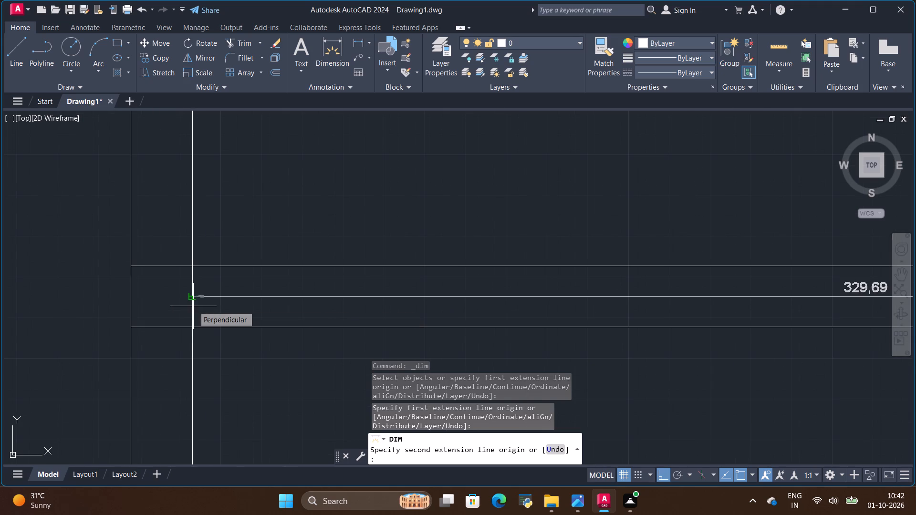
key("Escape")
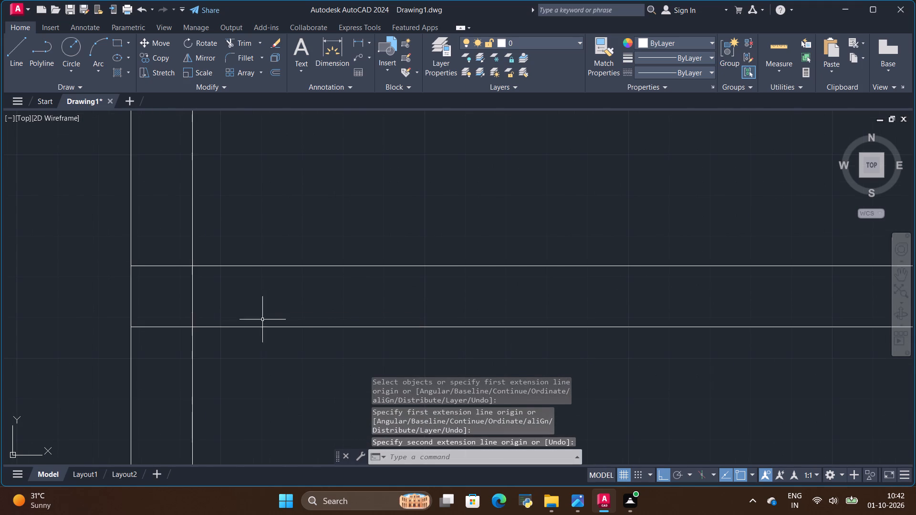
Copy the short line beside the middle wall 72" to the left within the wall above the sit-out.
scroll(315, 312, "down", 4)
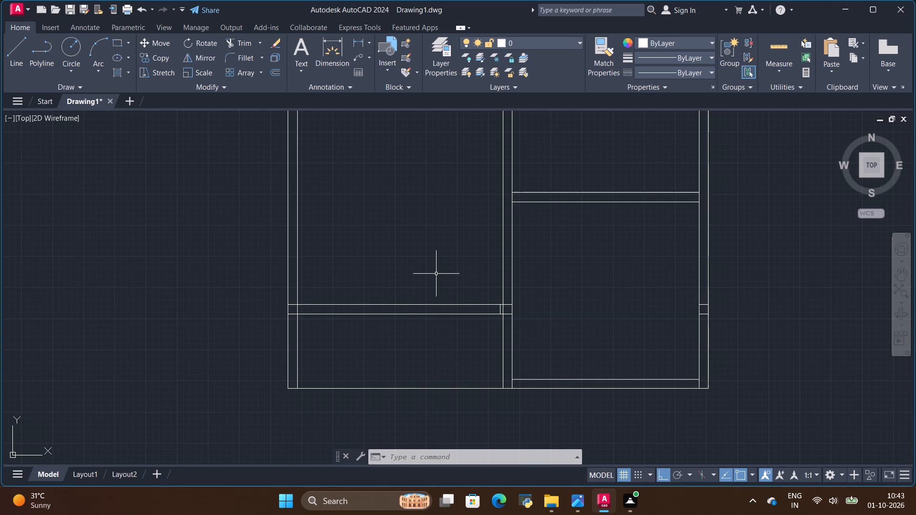
scroll(472, 319, "up", 1)
scroll(515, 303, "up", 2)
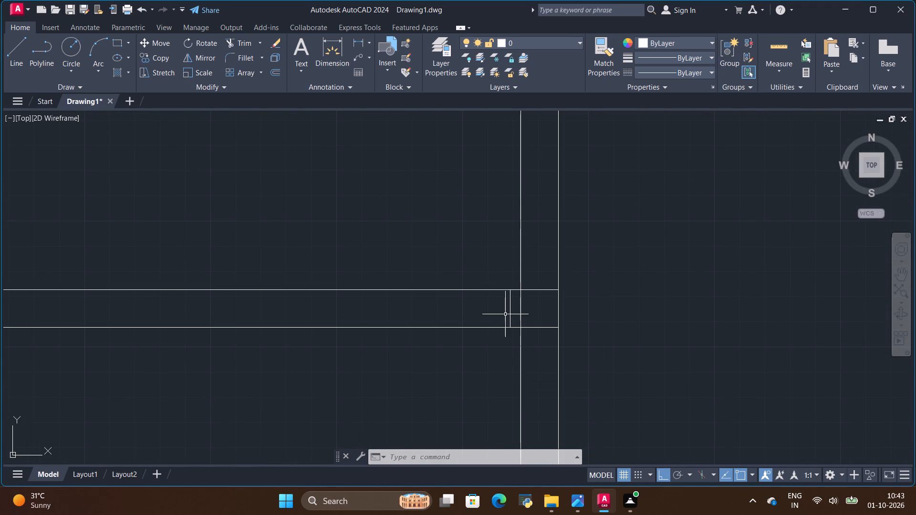
left_click(510, 313)
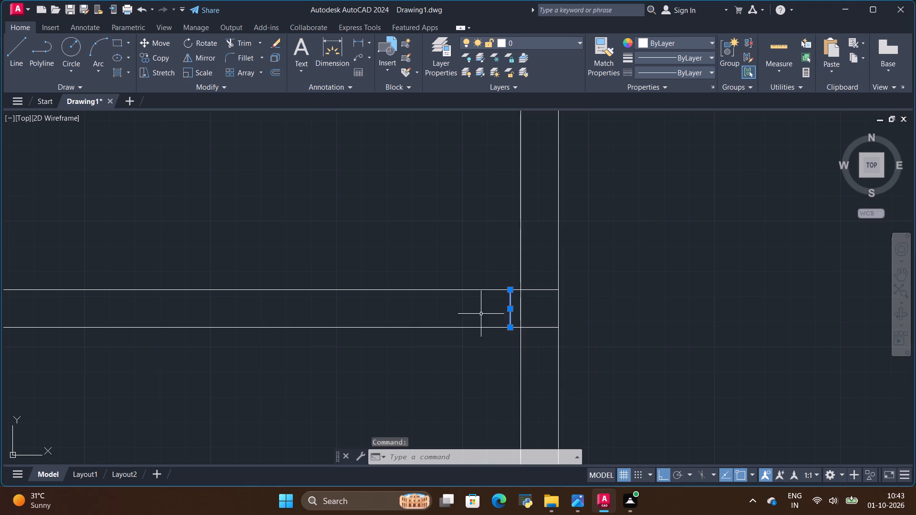
left_click(160, 54)
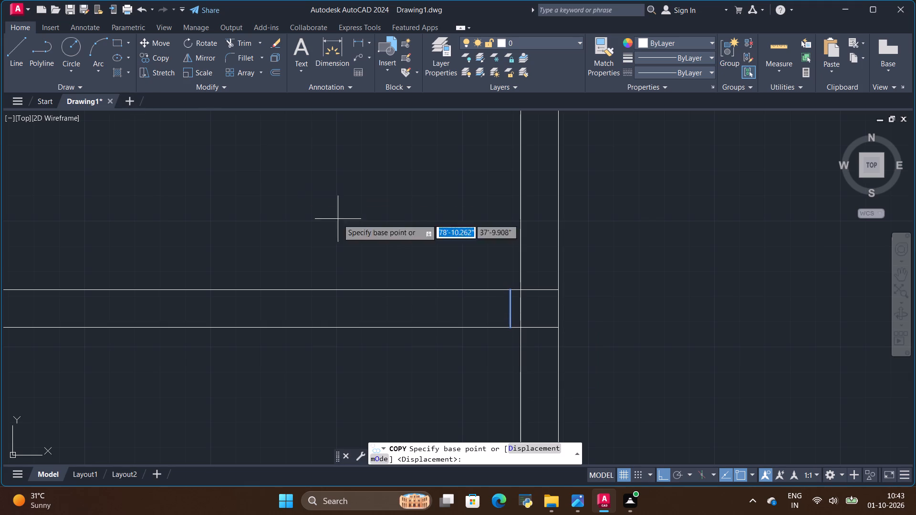
left_click(509, 310)
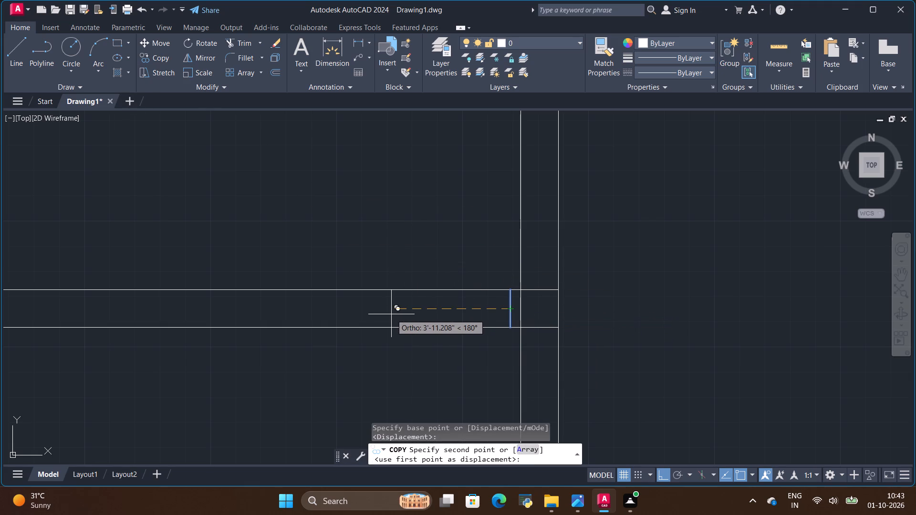
key("BackSpace")
key("BackSpace")
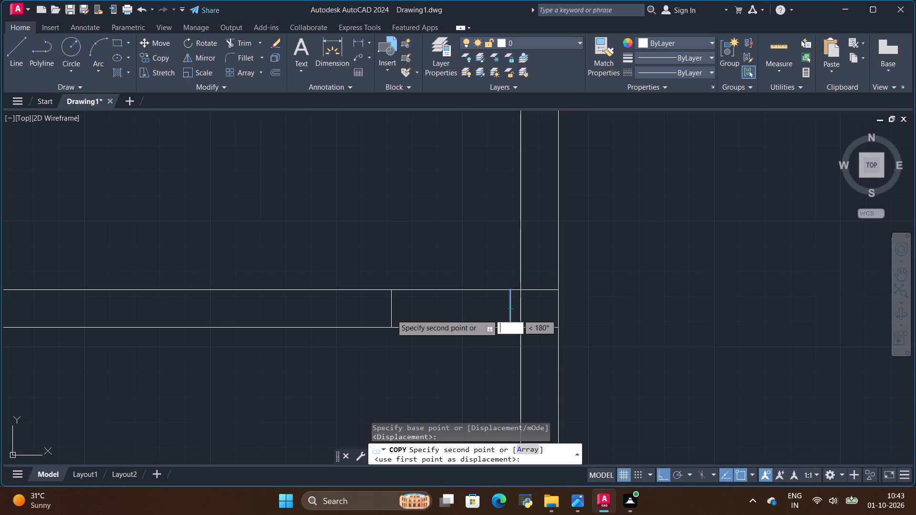
key("7")
key("2")
key("shift+quotedbl")
key("Return")
scroll(412, 303, "down", 2)
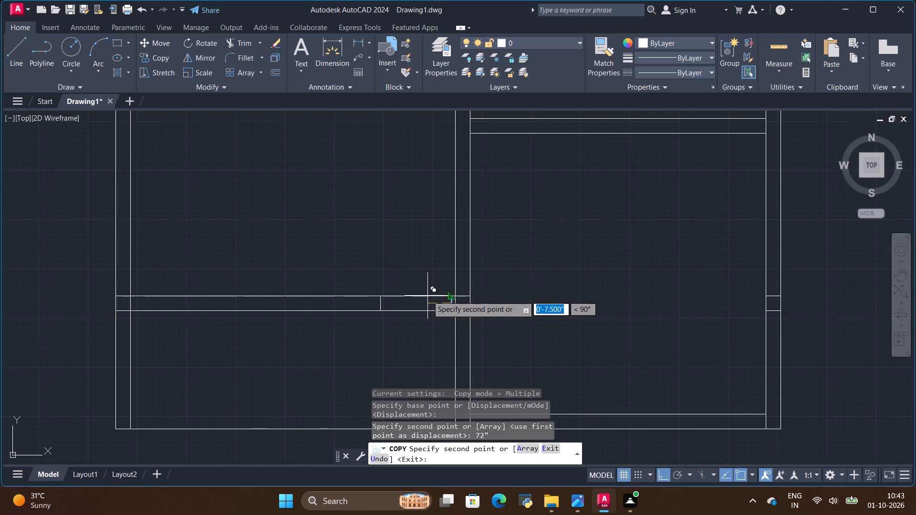
scroll(427, 296, "down", 3)
scroll(415, 289, "up", 2)
scroll(433, 331, "up", 2)
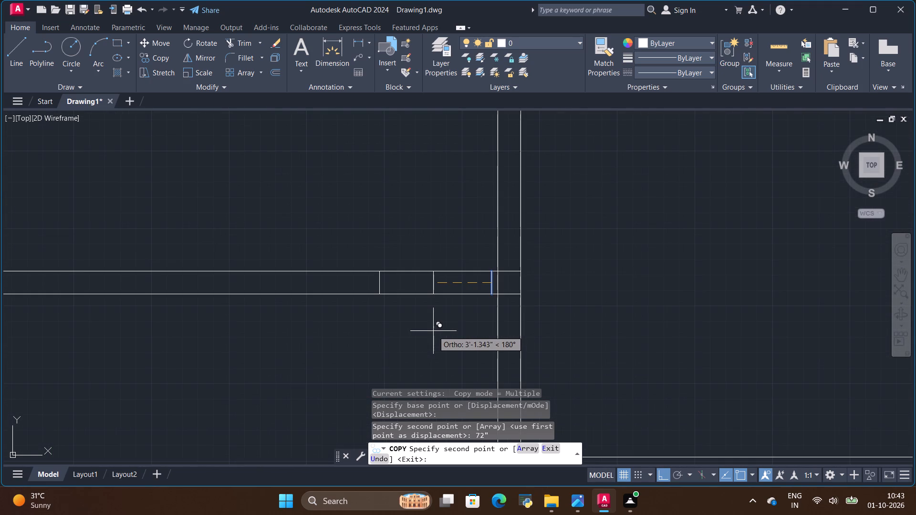
key("t")
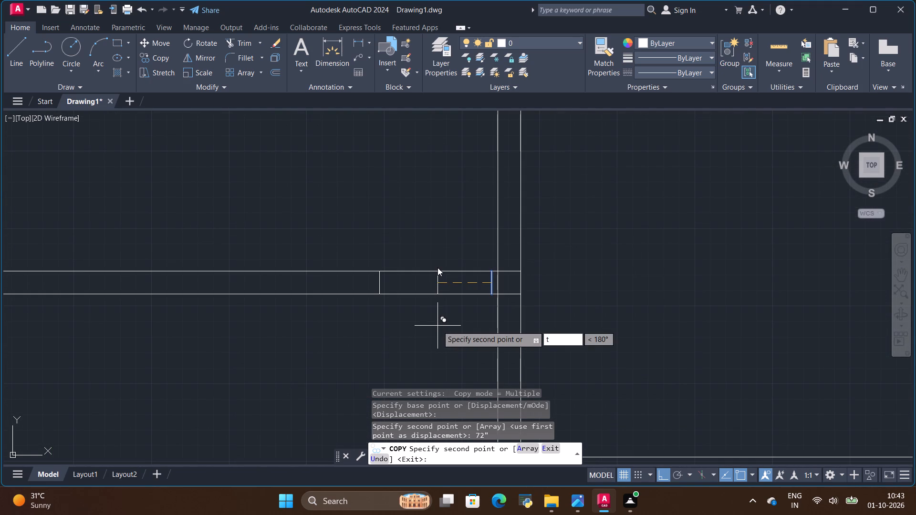
key("Escape")
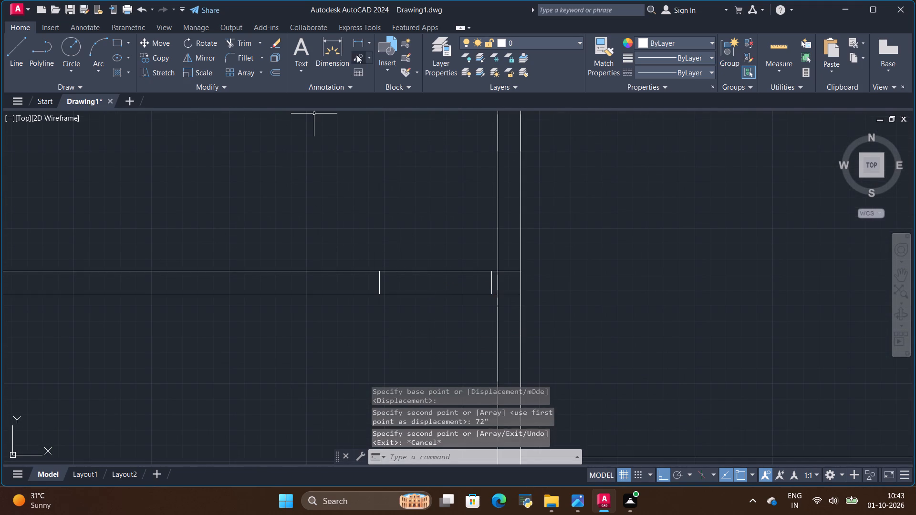
Trim both wall lines between the two short cross lines to open the doorway in the wall above the sit-out.
left_click(245, 43)
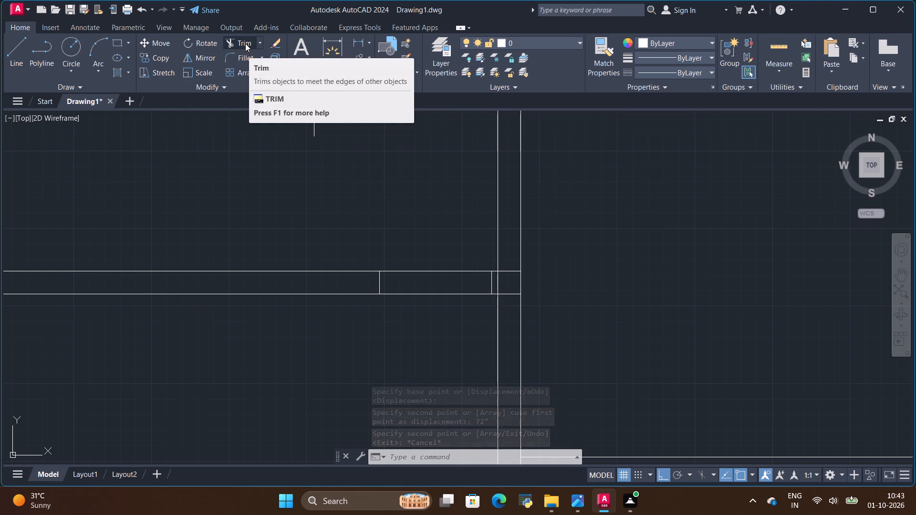
left_click_drag(430, 261, 436, 308)
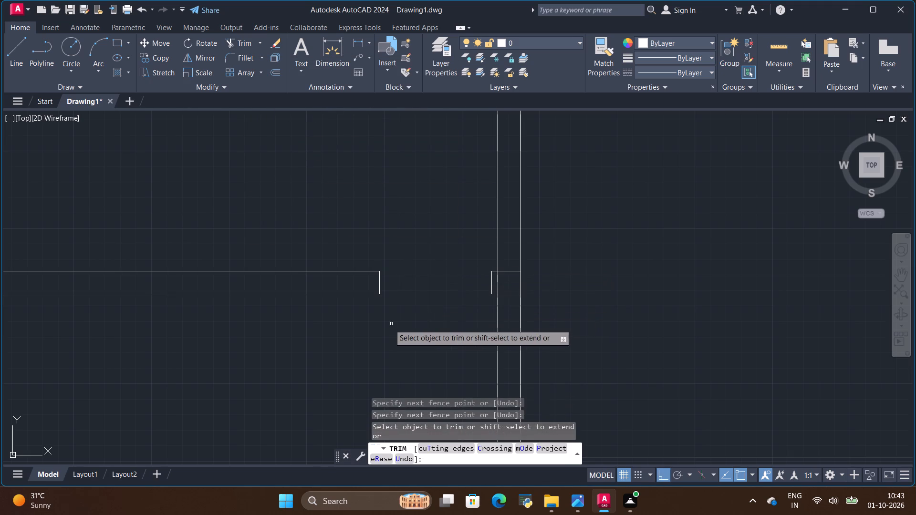
Examine the door positions and walls around the master bedroom, kitchen and dining area in the reference floor plan image.
scroll(391, 325, "down", 4)
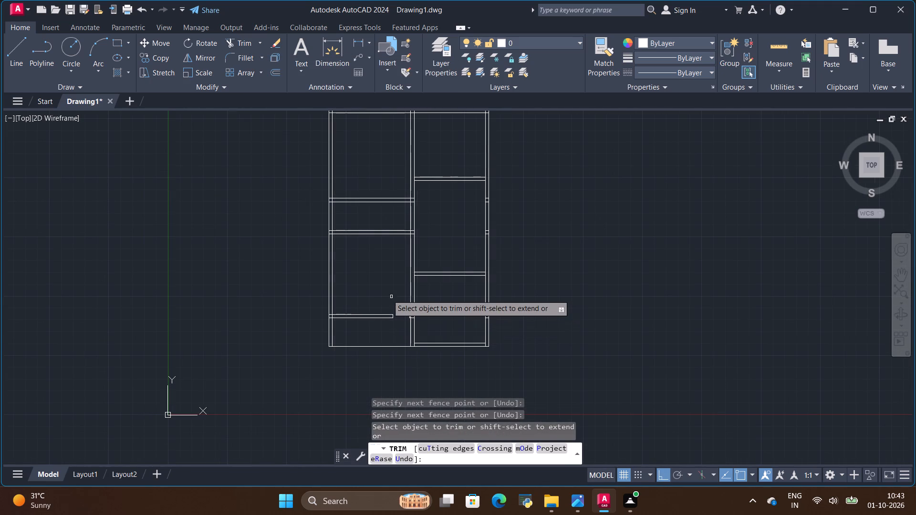
scroll(384, 292, "up", 1)
key("alt+Tab")
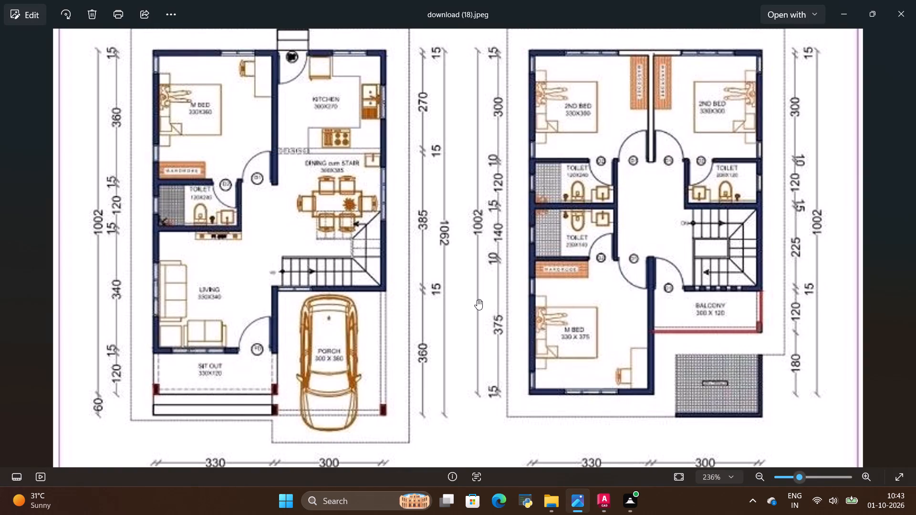
scroll(251, 167, "up", 2)
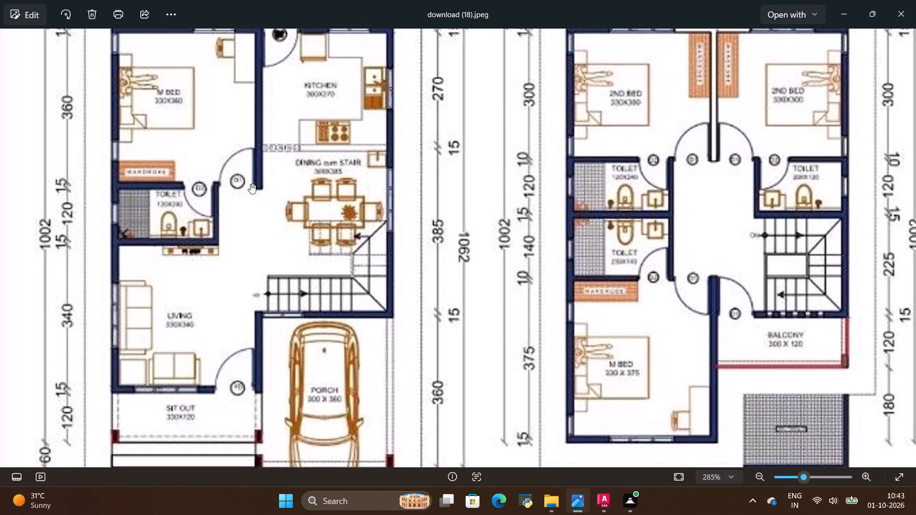
key("alt+Tab")
key("alt+Tab")
scroll(407, 288, "down", 3)
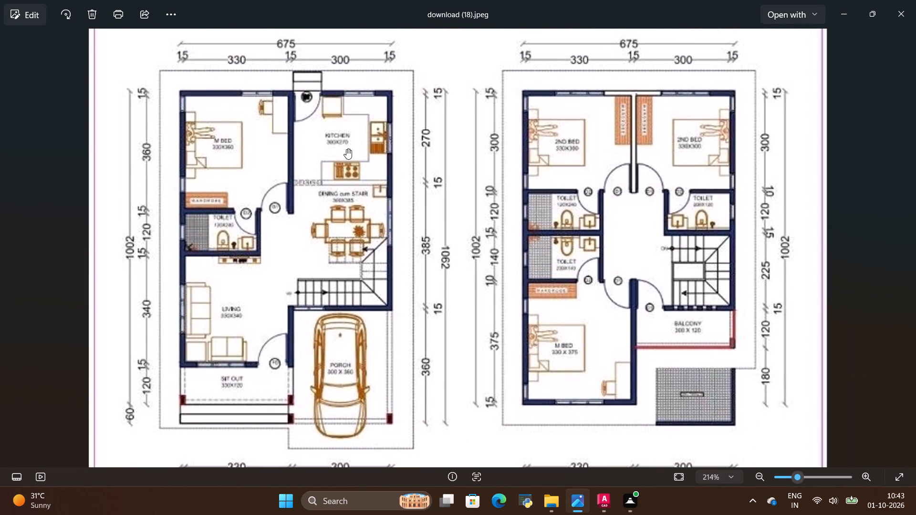
scroll(318, 131, "up", 4)
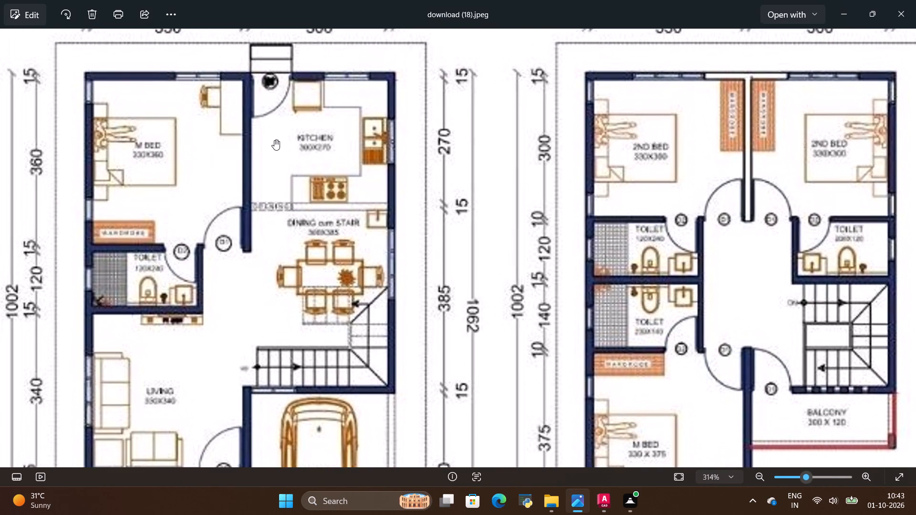
scroll(274, 140, "up", 3)
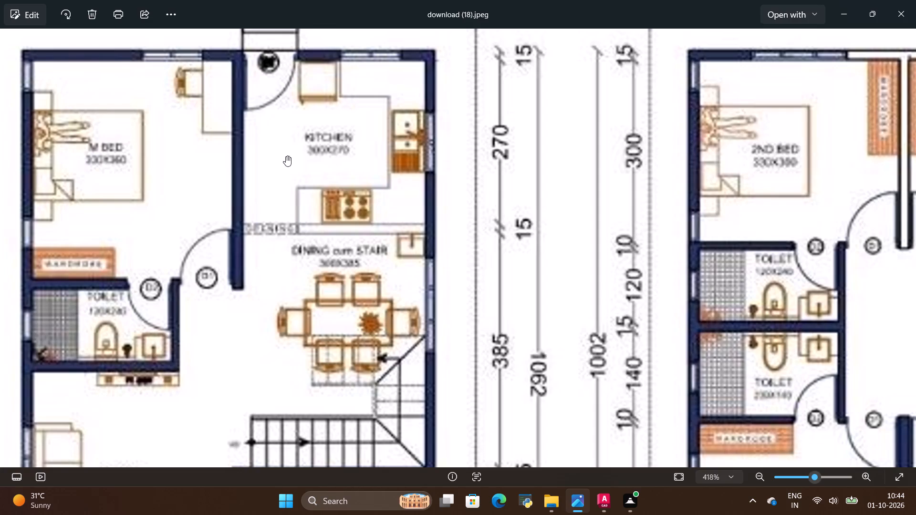
key("alt+Tab")
key("alt+Tab")
scroll(313, 183, "down", 2)
key("alt+Tab")
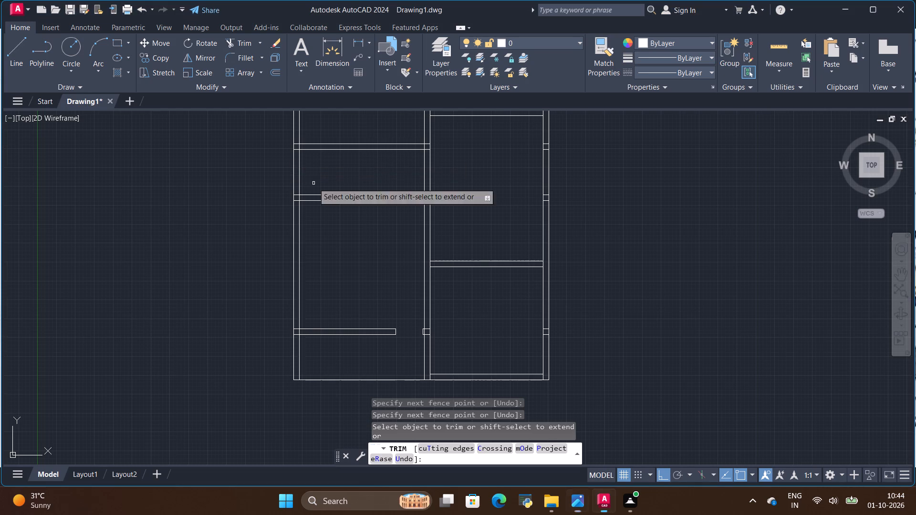
Draw a short line across the thickness of the kitchen-dining wall, along the middle wall's right face.
scroll(451, 222, "down", 3)
scroll(441, 150, "up", 2)
scroll(486, 257, "up", 1)
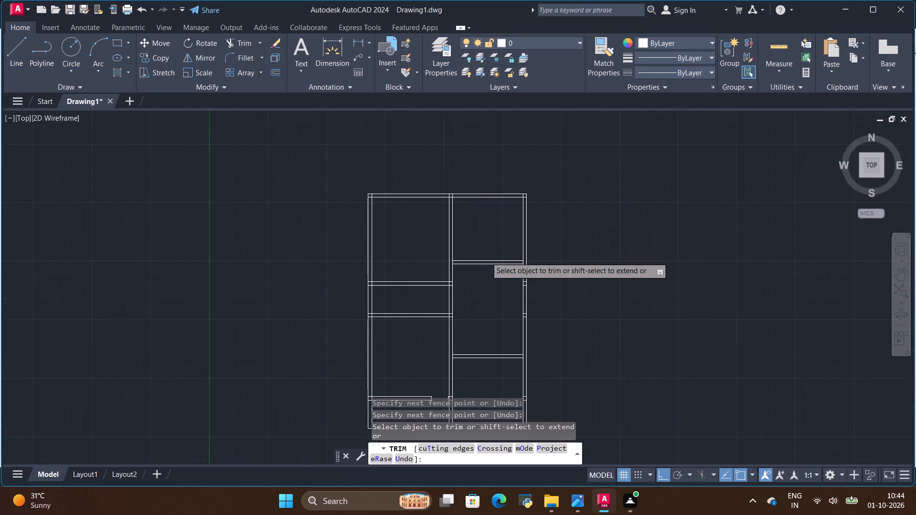
scroll(486, 259, "up", 2)
scroll(470, 260, "down", 2)
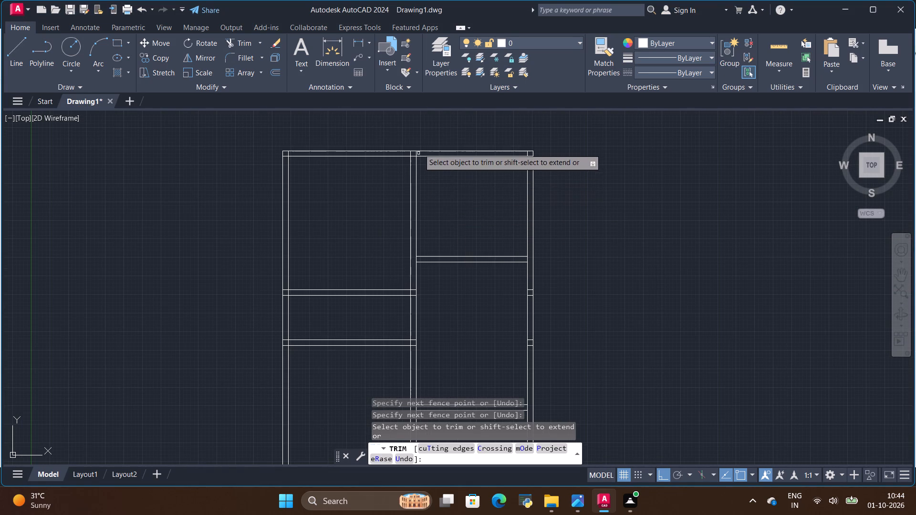
scroll(422, 138, "up", 1)
scroll(416, 329, "up", 2)
key("space")
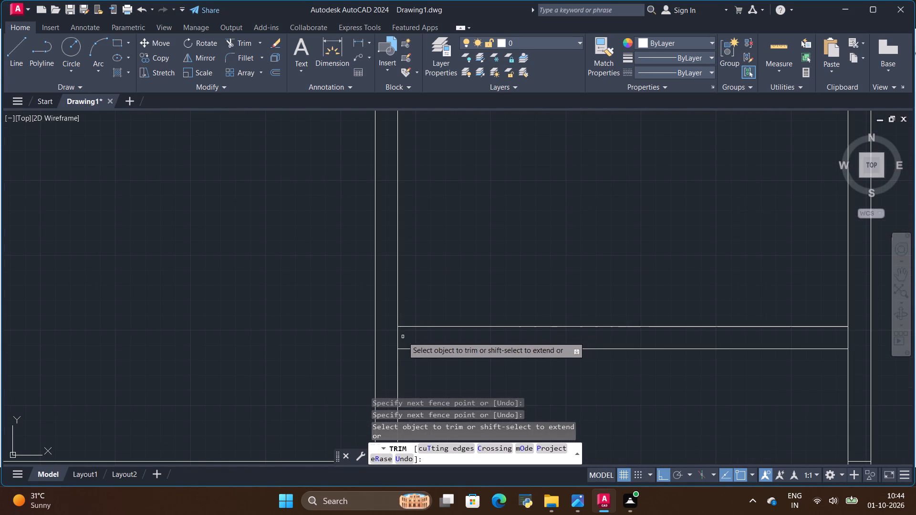
left_click(14, 53)
scroll(428, 397, "up", 2)
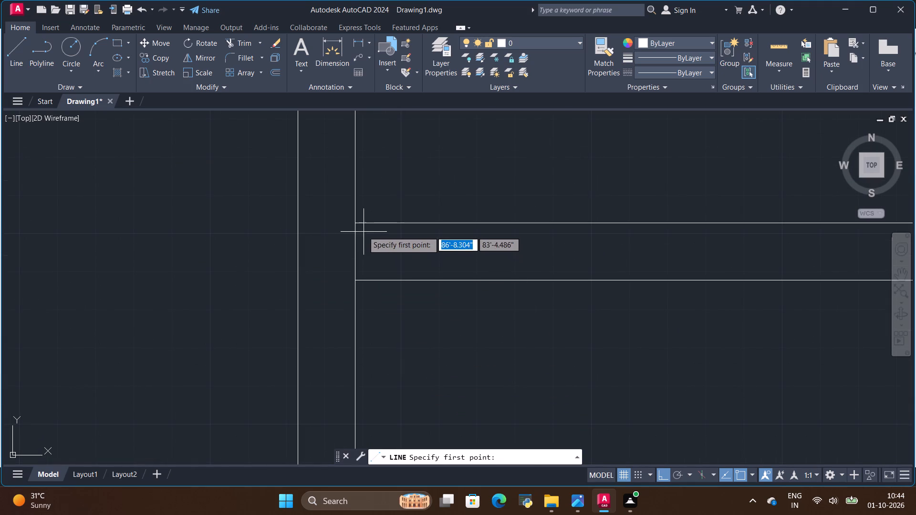
left_click(359, 226)
left_click(356, 281)
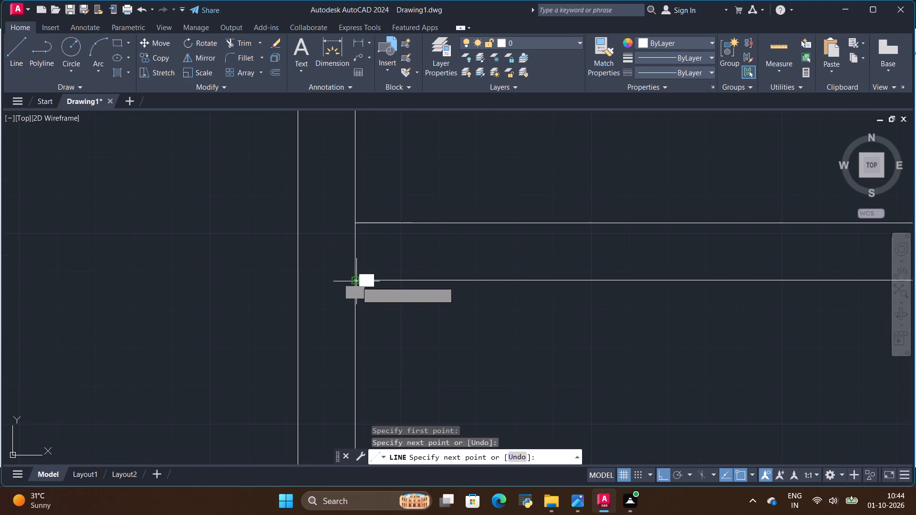
key("Escape")
Copy the short line at the middle wall's right face 72" to the right within the kitchen-dining wall.
left_click(357, 254)
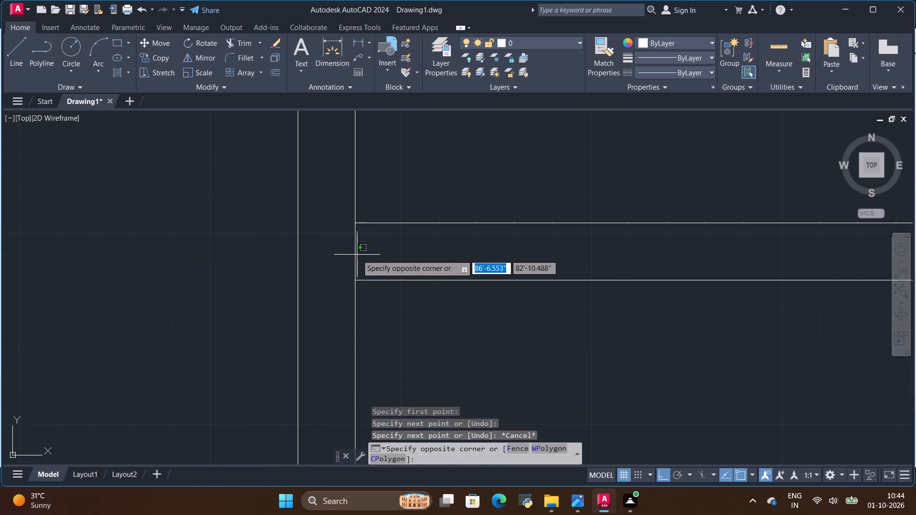
key("Escape")
key("Escape")
left_click(355, 255)
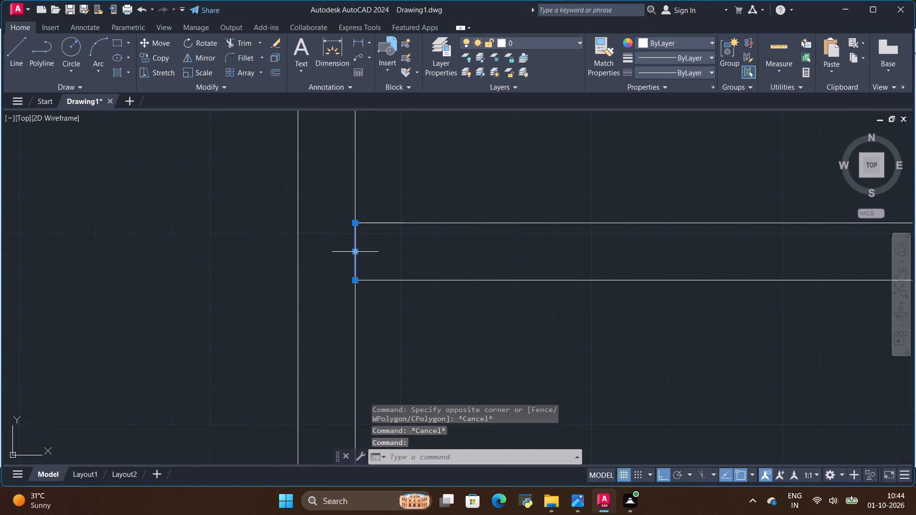
left_click(163, 60)
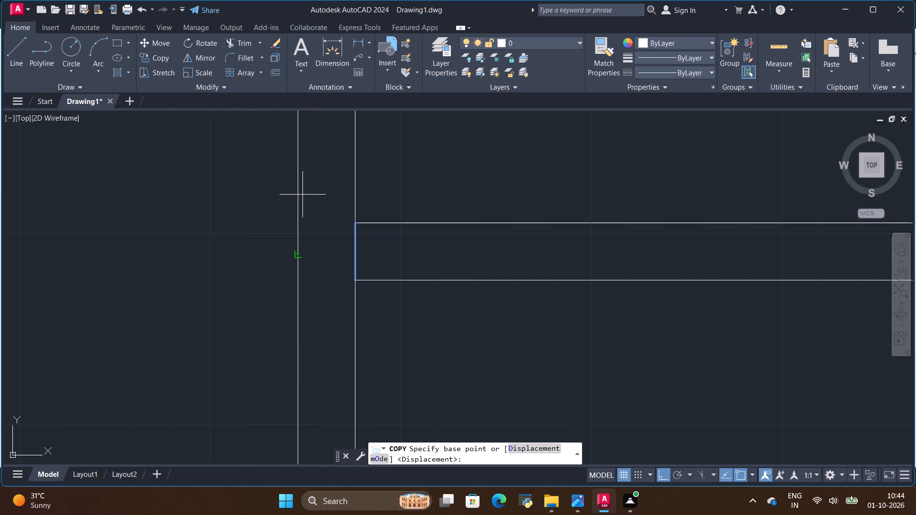
left_click(355, 251)
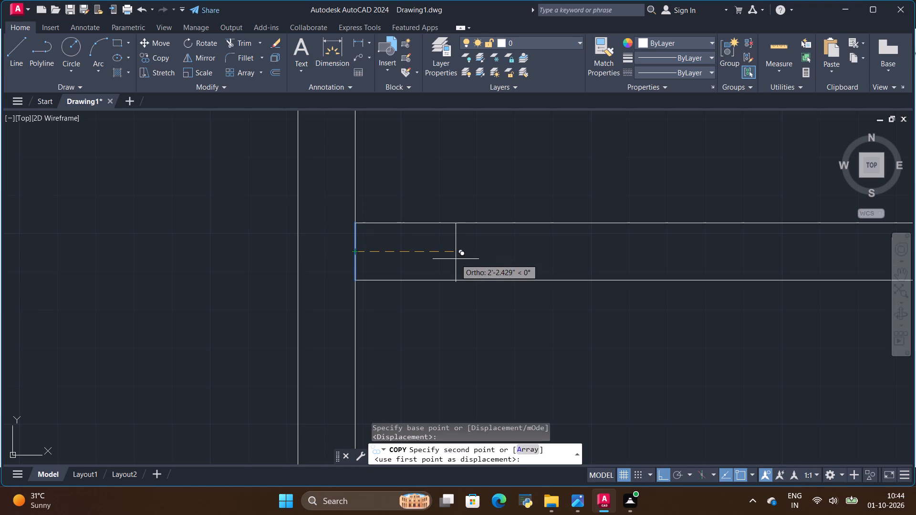
key("BackSpace")
key("BackSpace")
type("72")
key("shift+quotedbl")
key("Return")
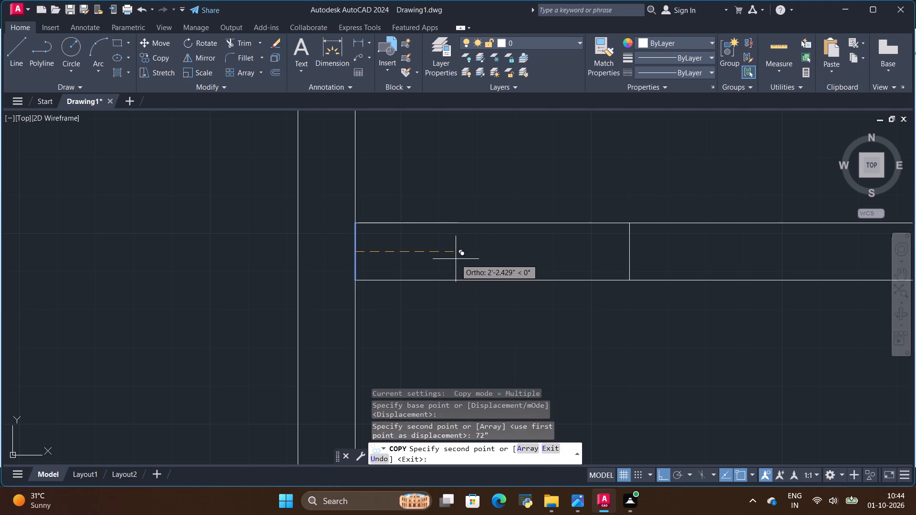
key("Escape")
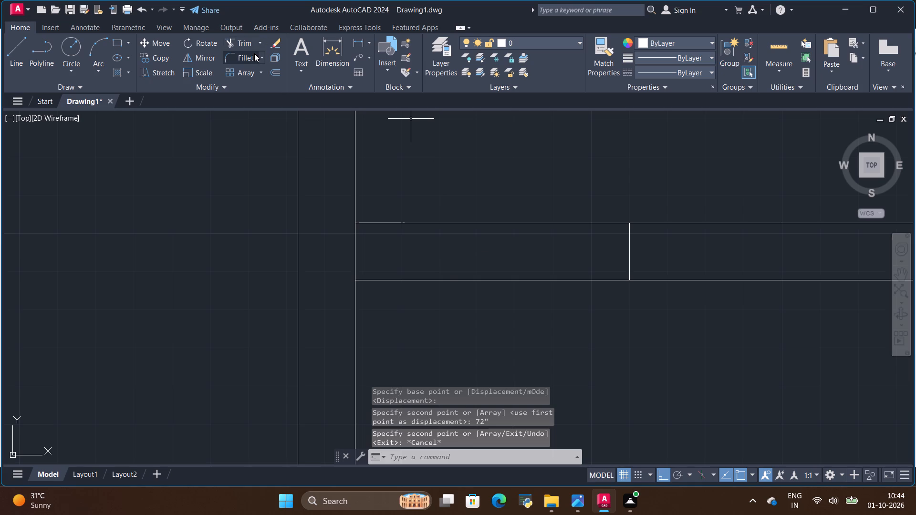
Trim both wall lines between the two short cross lines to open the gap in the kitchen-dining wall.
left_click(245, 44)
left_click_drag(499, 179, 506, 282)
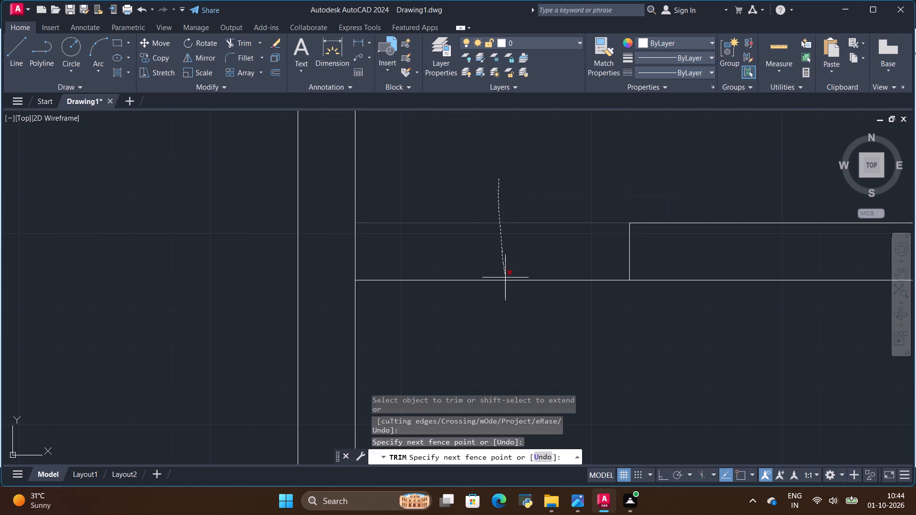
left_click_drag(506, 282, 510, 301)
Examine the door positions around the master bedroom and toilet in the reference floor plan image and compare them with the drawing.
scroll(509, 288, "down", 4)
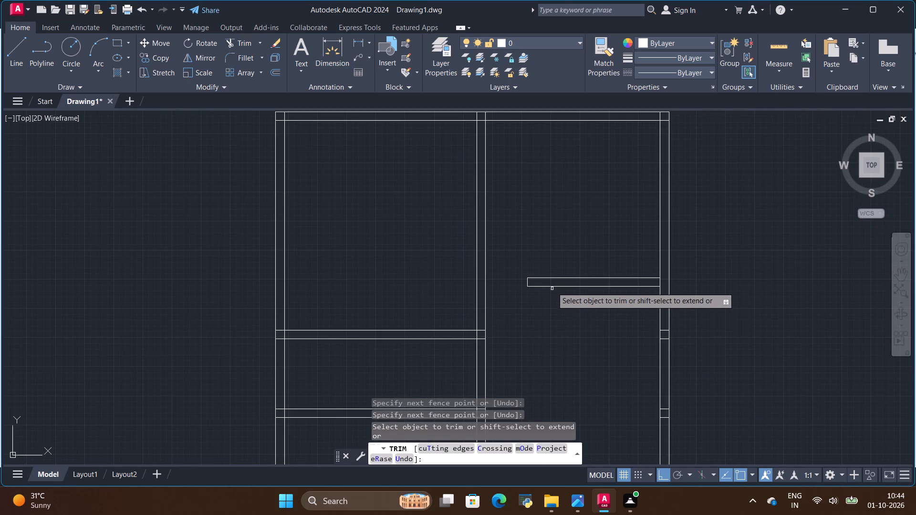
scroll(550, 273, "down", 2)
key("alt+Tab")
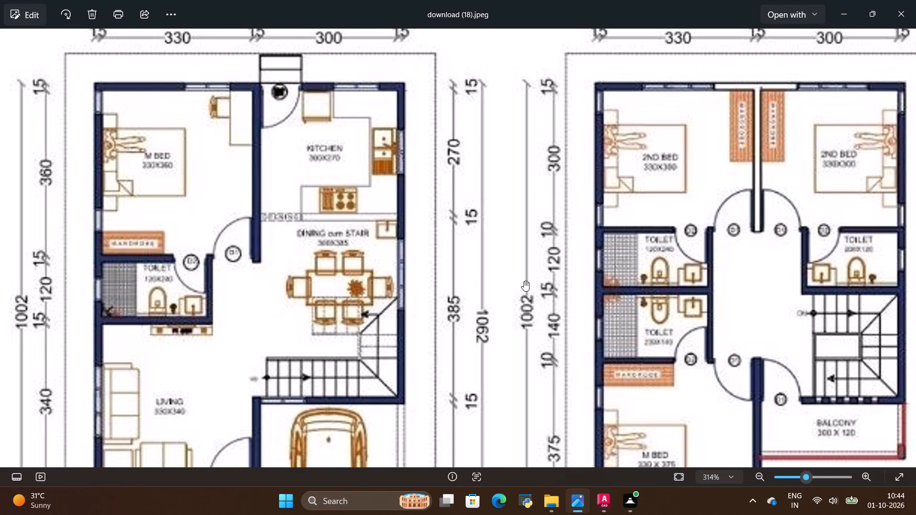
key("alt+Tab")
key("alt+Tab")
scroll(445, 254, "down", 5)
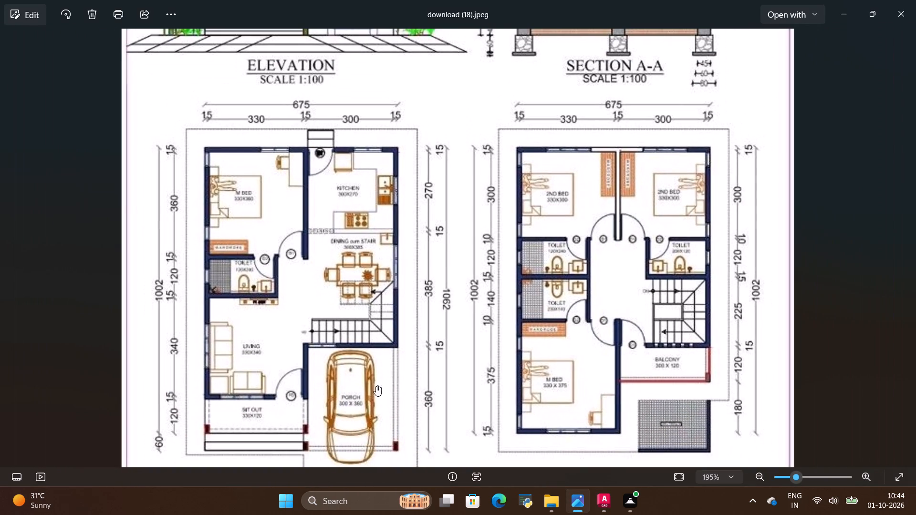
scroll(341, 398, "up", 3)
key("alt+Tab")
scroll(368, 332, "down", 2)
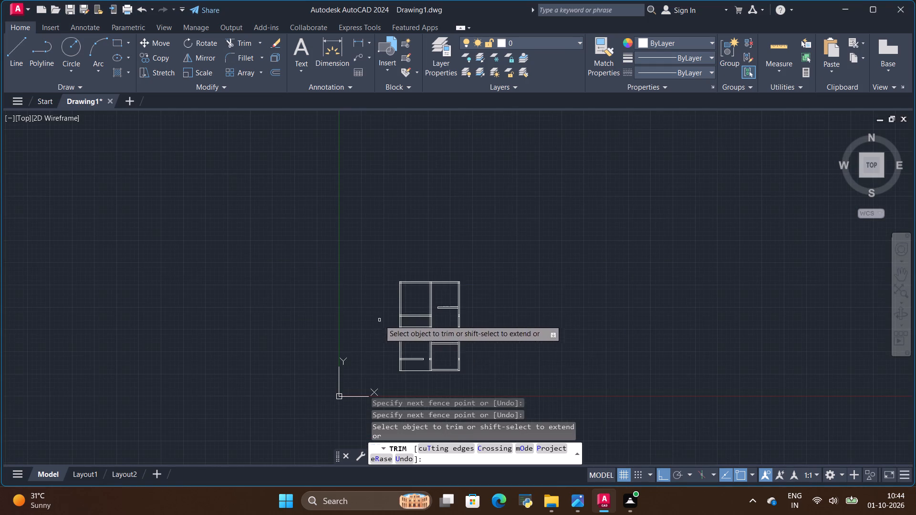
scroll(403, 386, "up", 1)
scroll(413, 331, "up", 2)
key("alt+Tab")
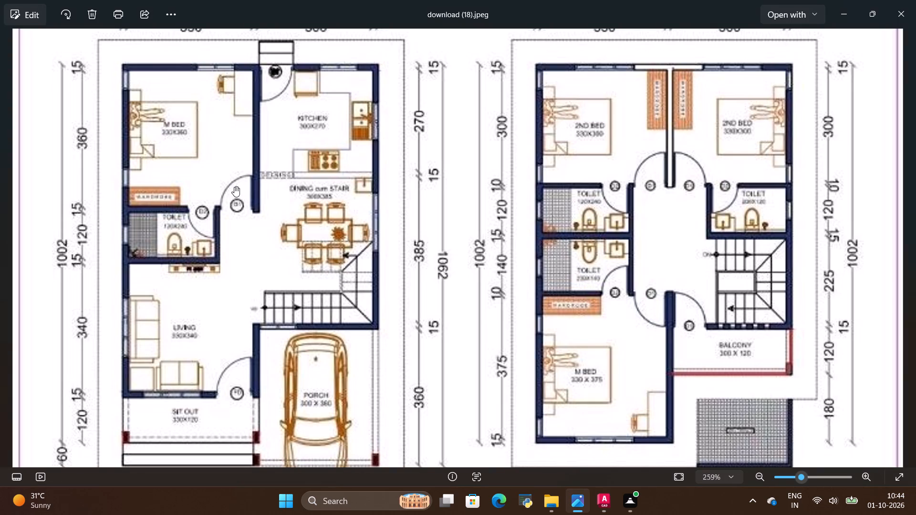
key("alt+Tab")
key("alt+Tab")
key("alt+Tab")
key("alt+Tab")
scroll(215, 192, "up", 2)
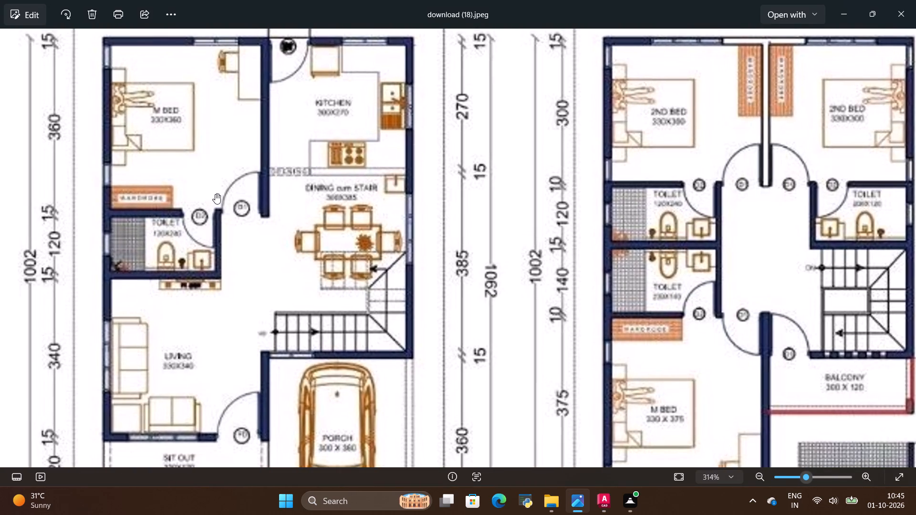
key("alt+Tab")
key("alt+Tab")
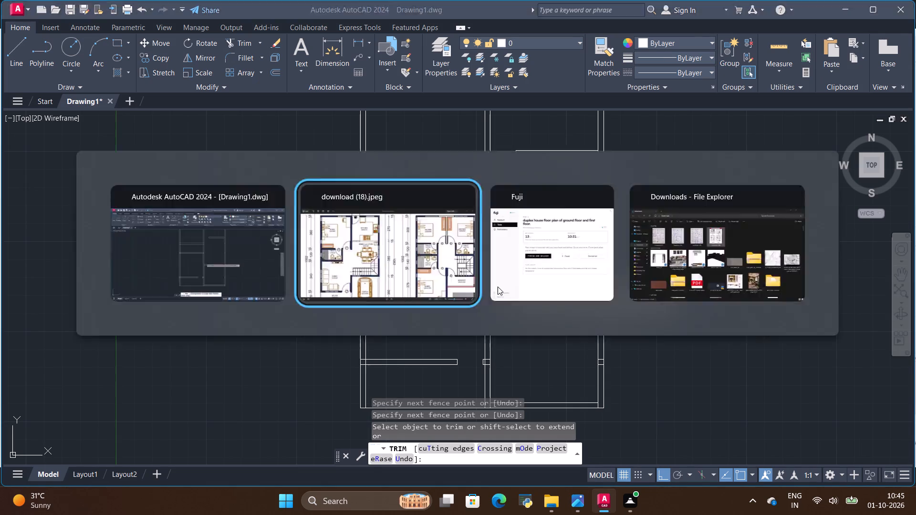
key("alt+Tab")
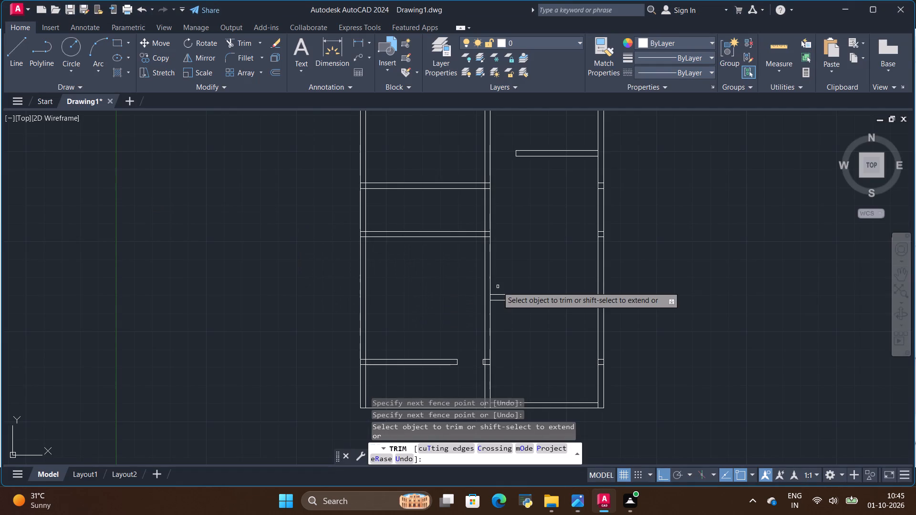
scroll(500, 294, "down", 1)
key("alt+Tab")
key("alt+Tab")
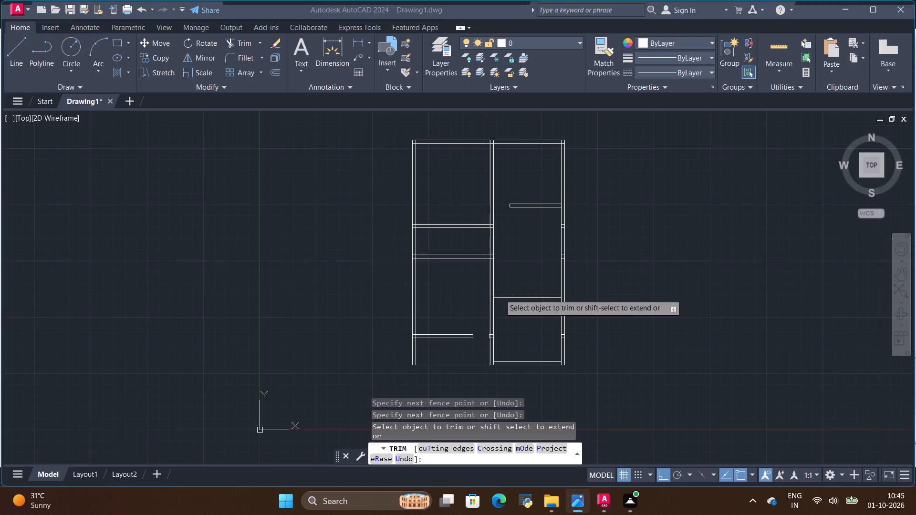
Draw a short line across the thickness of the wall below the master bedroom, along the middle wall's left face.
scroll(465, 212, "up", 2)
scroll(510, 234, "up", 1)
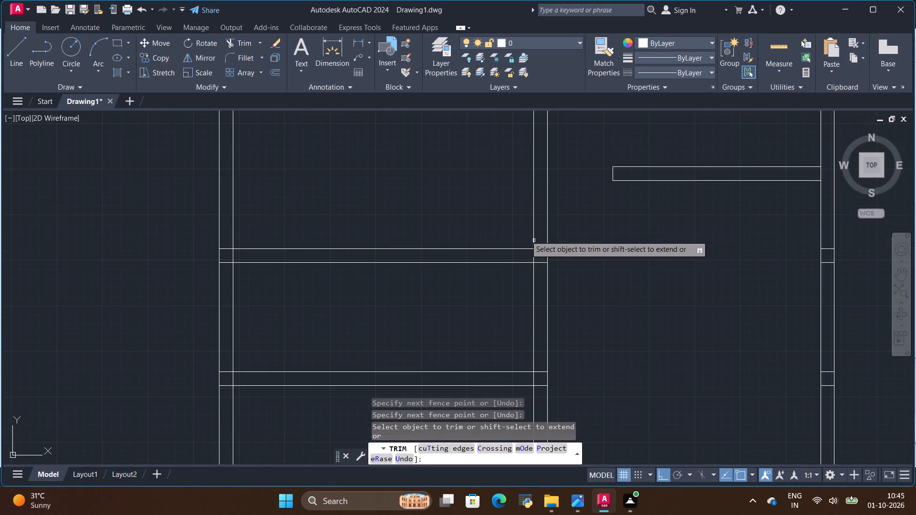
scroll(519, 232, "up", 1)
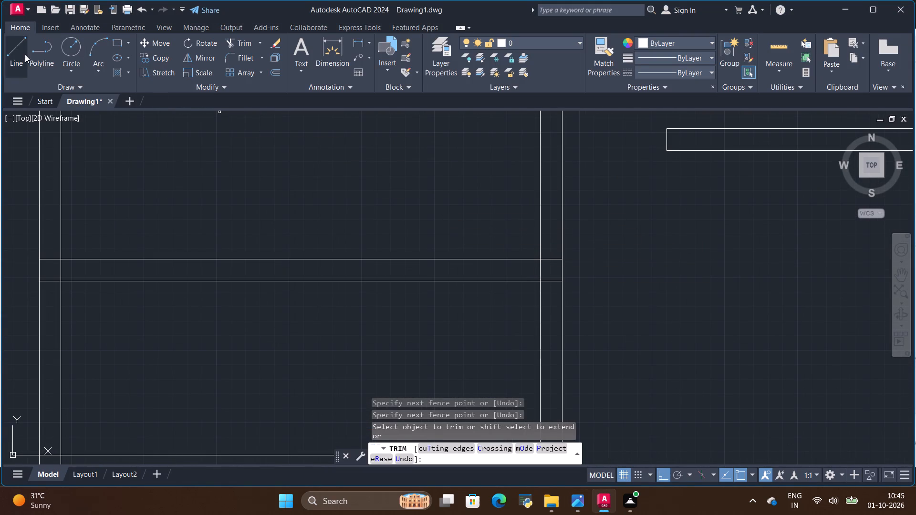
left_click(17, 51)
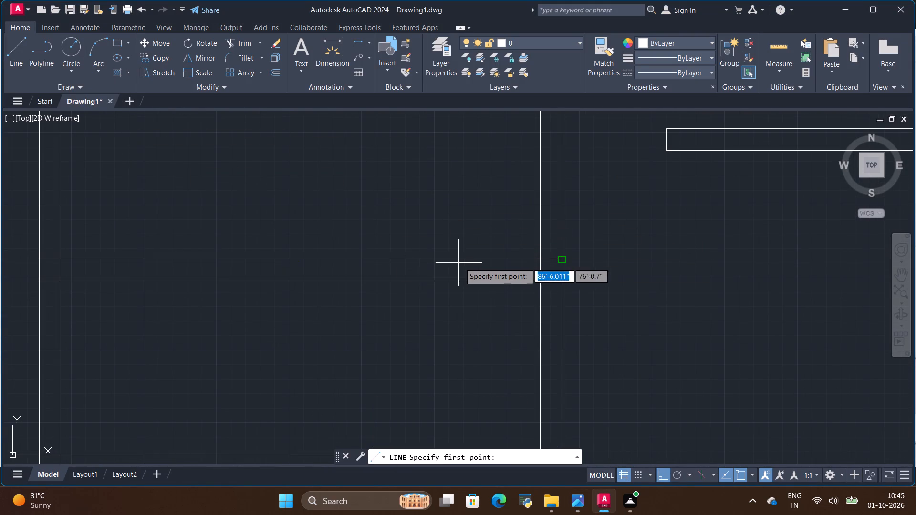
scroll(467, 257, "down", 2)
scroll(472, 245, "up", 2)
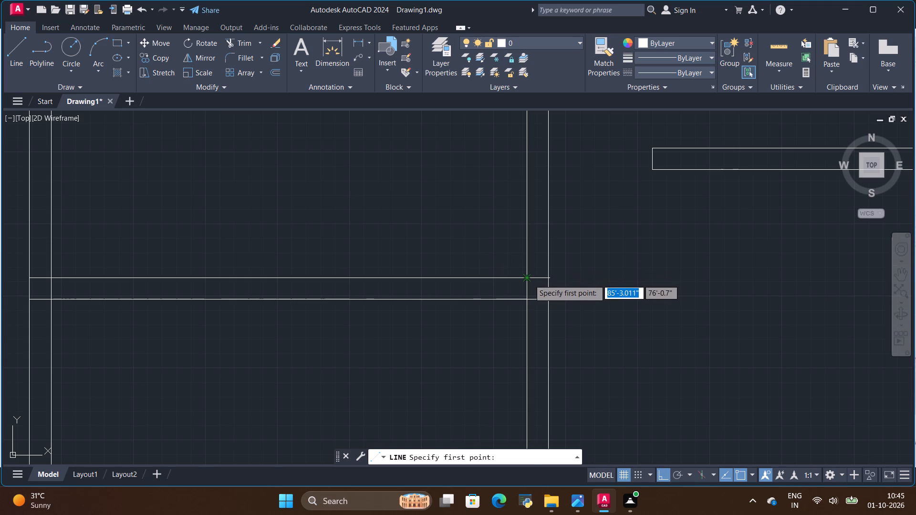
left_click(529, 280)
left_click(528, 298)
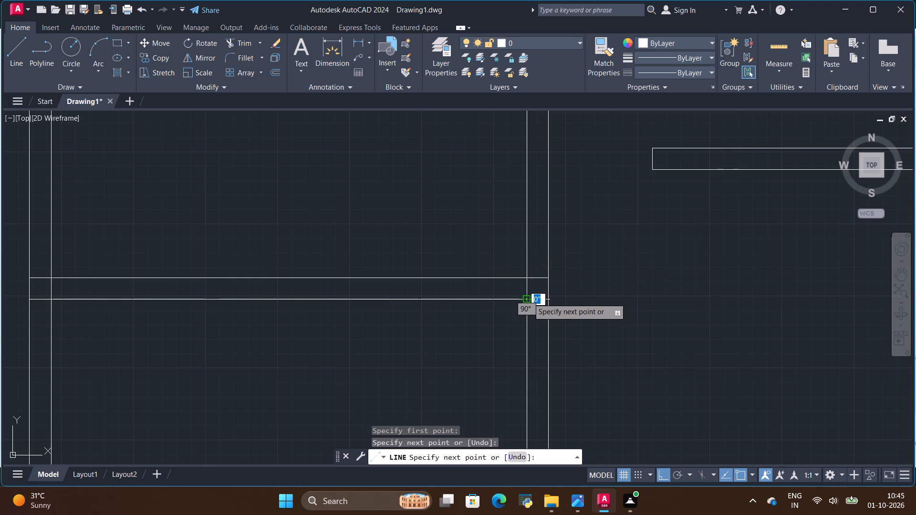
key("Escape")
Copy the short line at the middle wall's left face 6" to the left within the wall below the master bedroom.
scroll(519, 273, "up", 2)
left_click(532, 299)
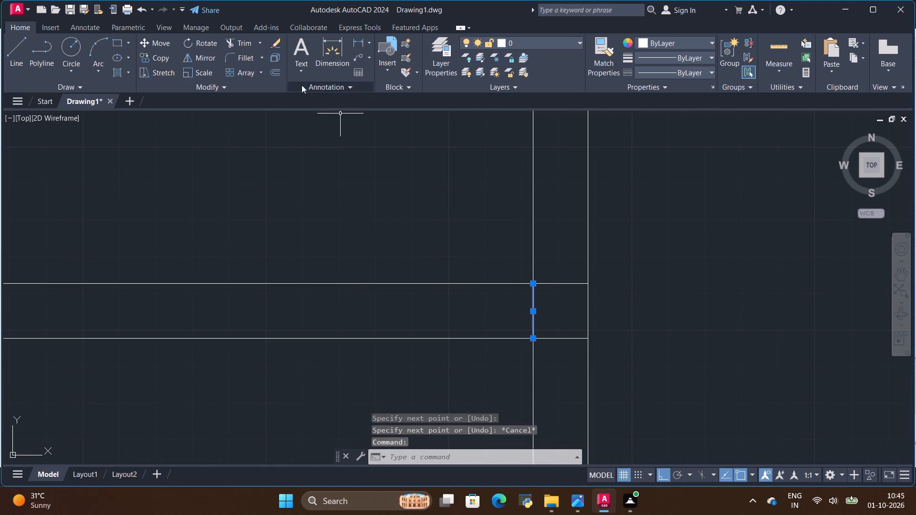
left_click(162, 61)
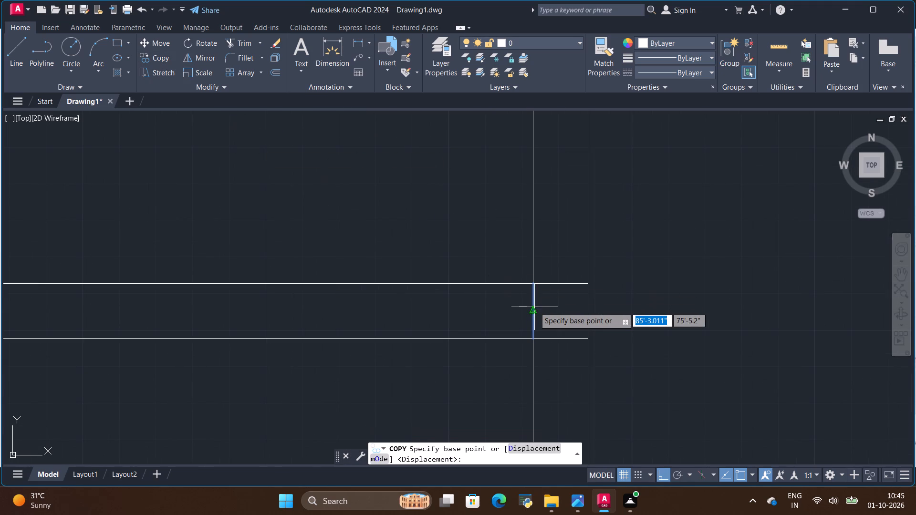
left_click(535, 309)
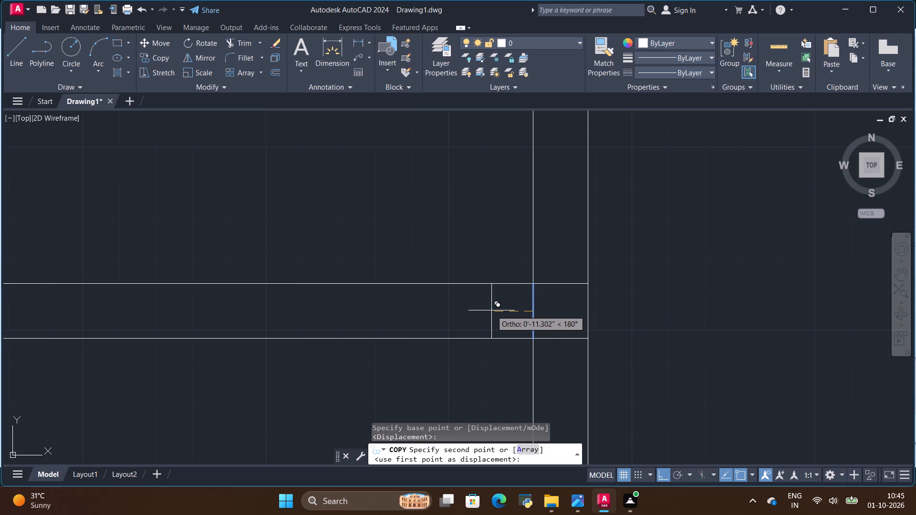
key("BackSpace")
key("BackSpace")
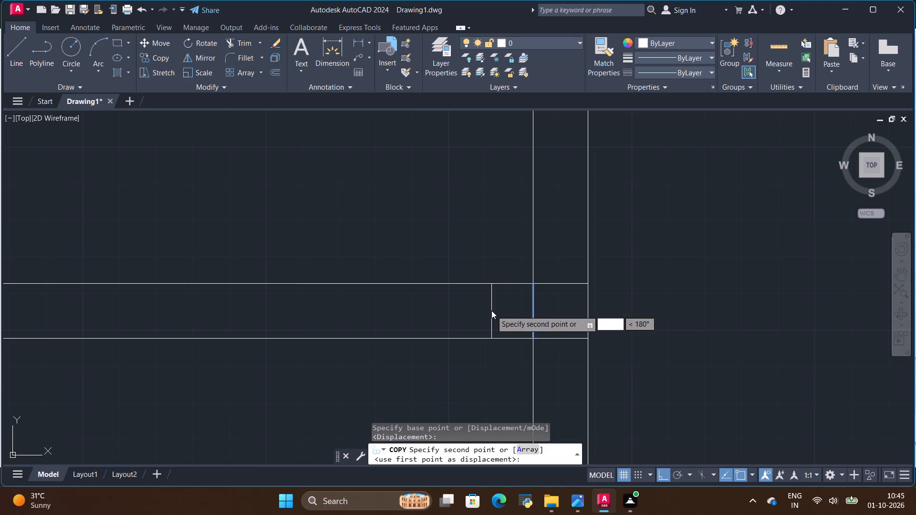
key("6")
key("shift+quotedbl")
key("Return")
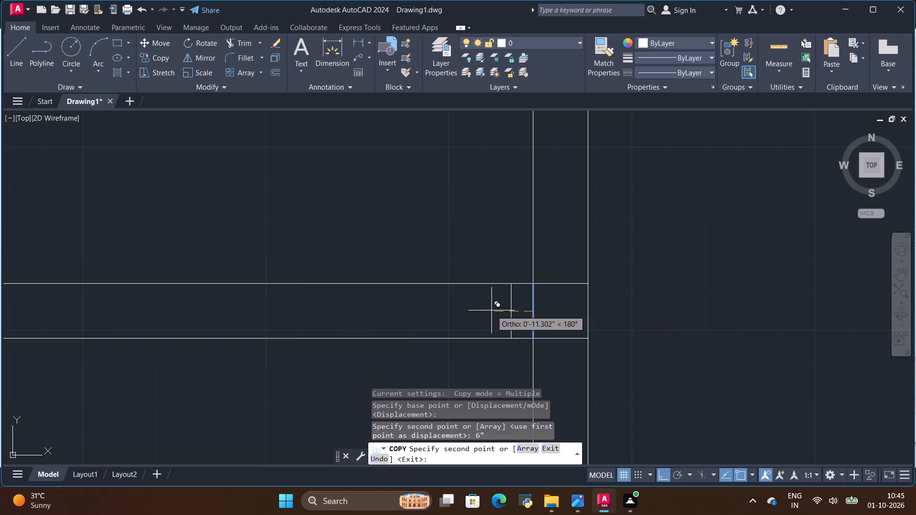
key("Escape")
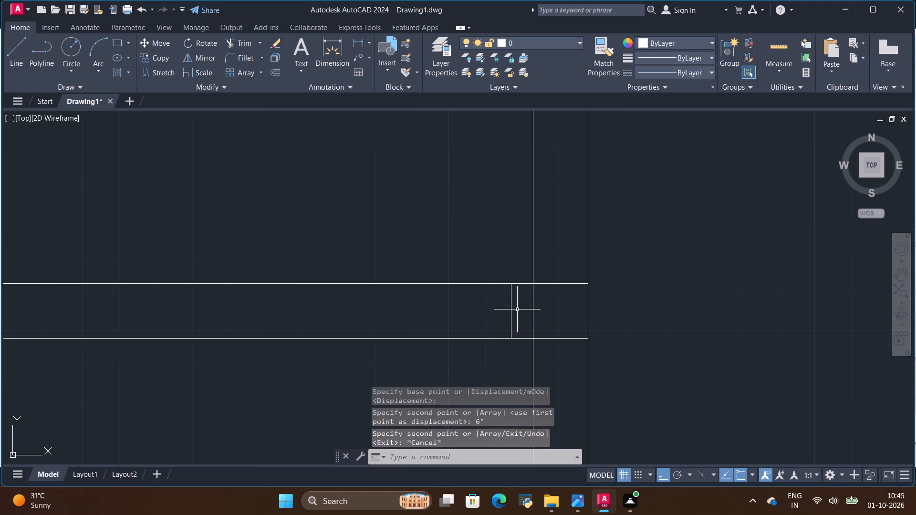
Copy the short cross line in the wall below the master bedroom 72" to the left.
left_click(513, 312)
left_click(510, 312)
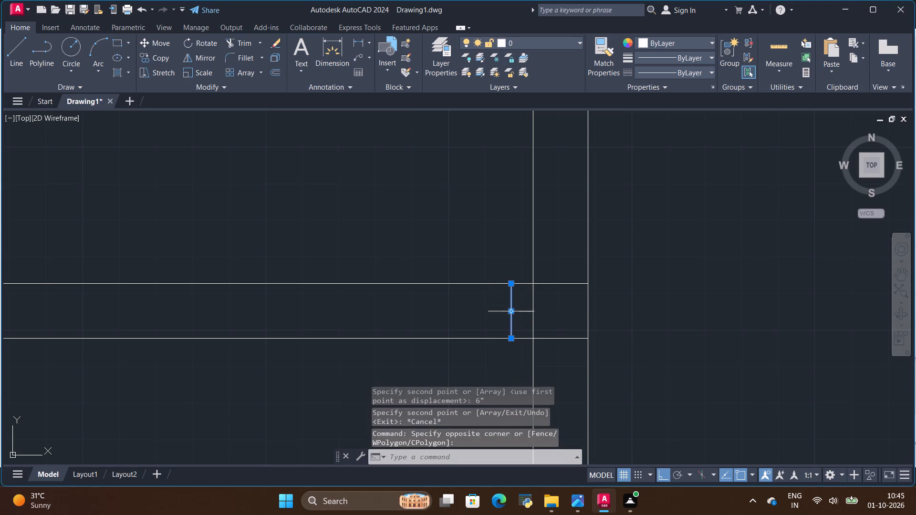
left_click(151, 55)
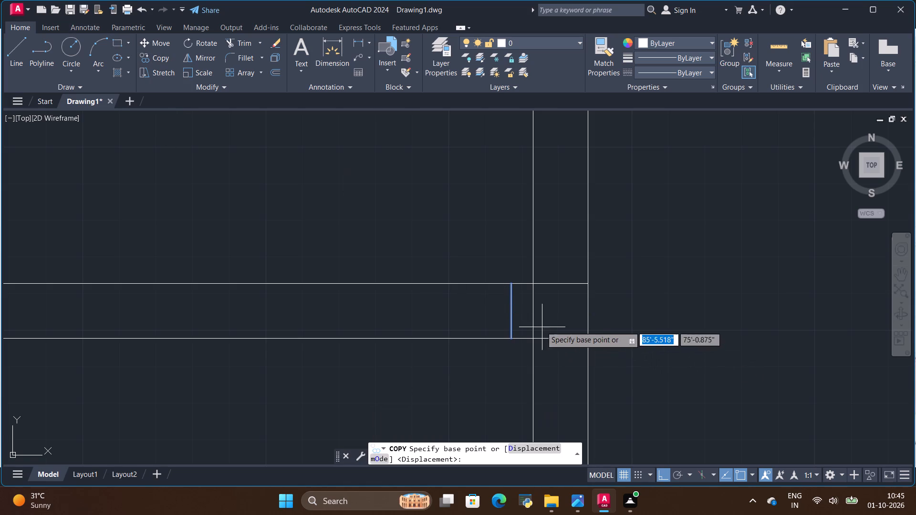
left_click(515, 312)
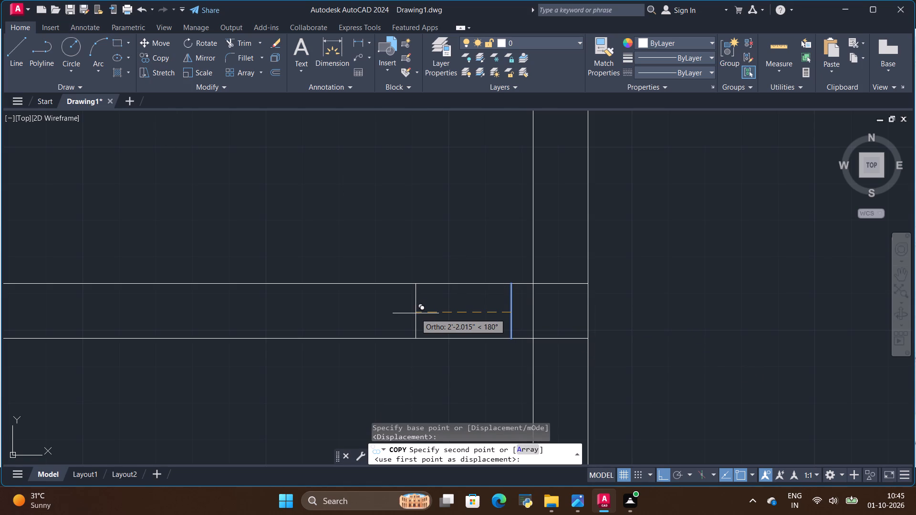
key("BackSpace")
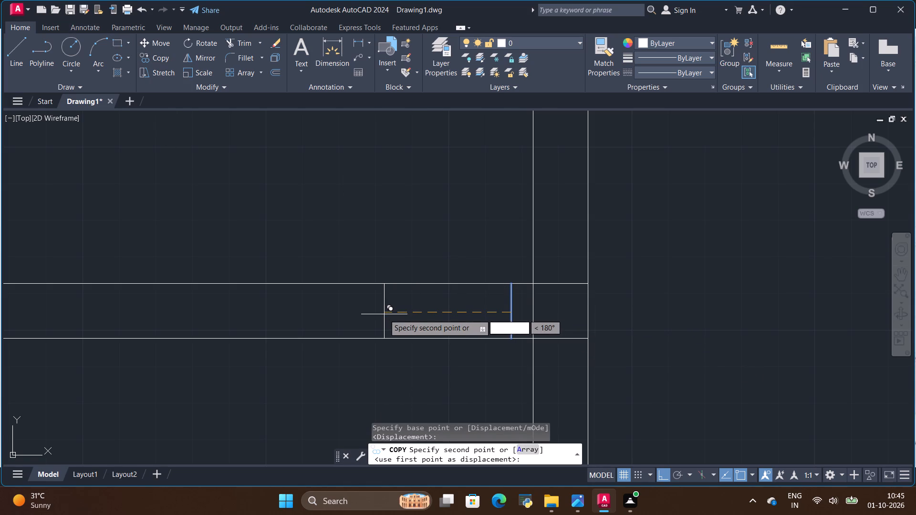
key("BackSpace")
type("72")
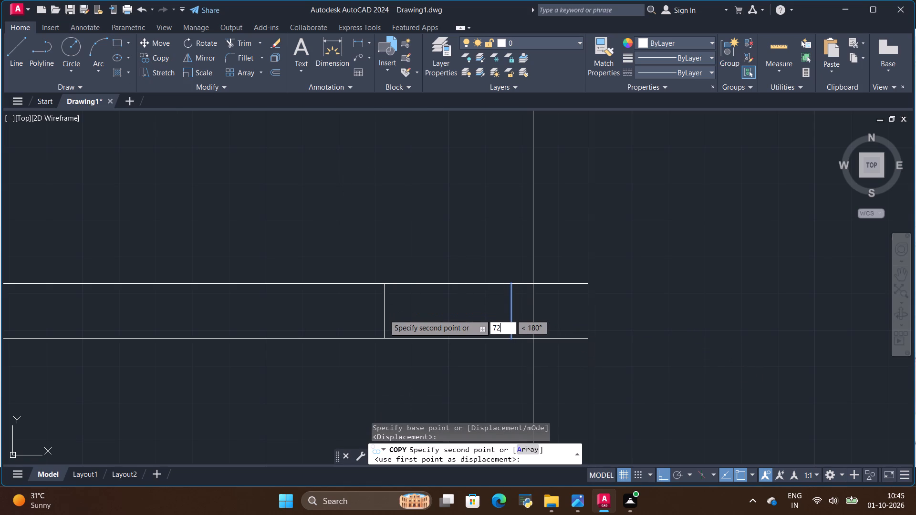
key("shift+quotedbl")
key("Return")
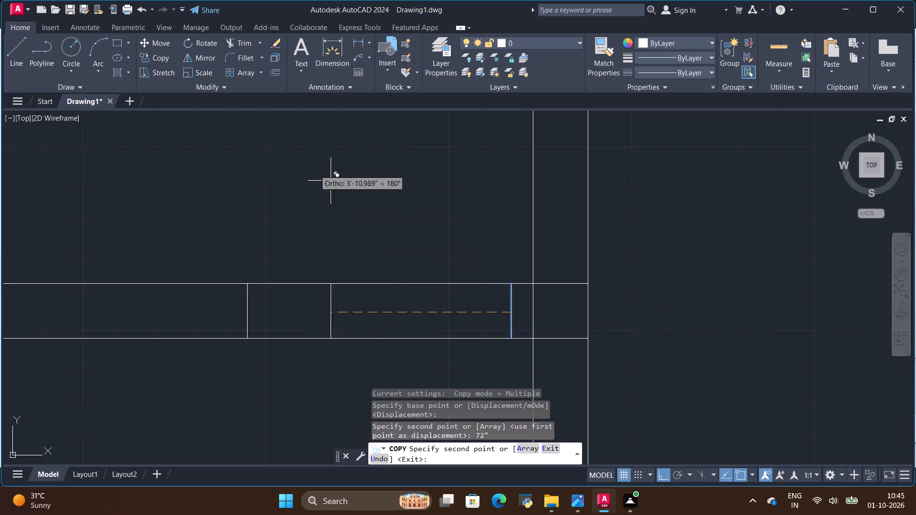
Trim both wall lines between the two short cross lines to open the gap in the wall below the master bedroom.
left_click(240, 44)
left_click_drag(325, 230, 379, 370)
Compare the openings and walls around the master bedroom, toilet and living area with the reference floor plan image.
scroll(379, 324, "down", 5)
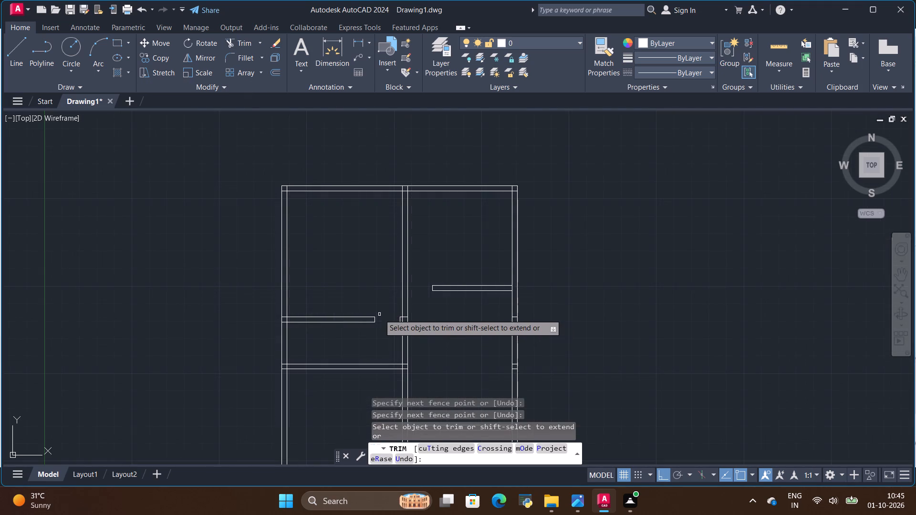
scroll(379, 314, "up", 2)
key("alt+Tab")
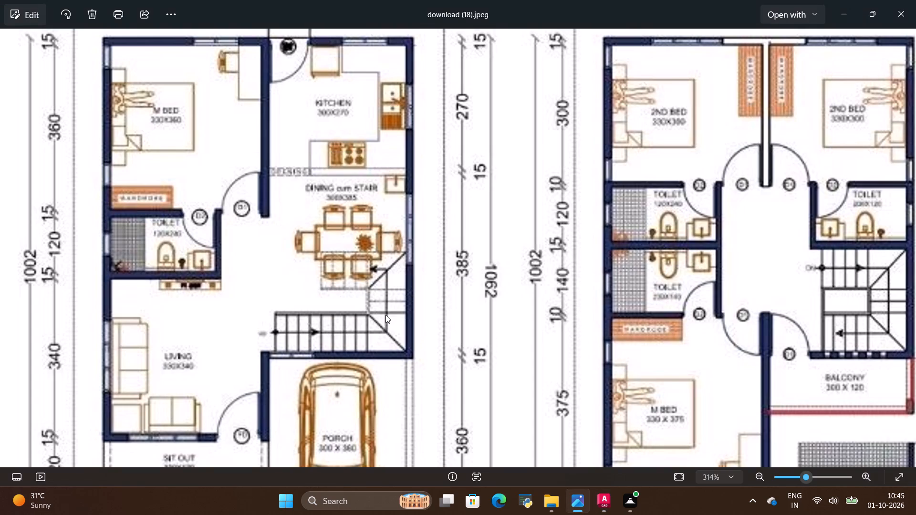
key("alt+Tab")
scroll(369, 298, "down", 1)
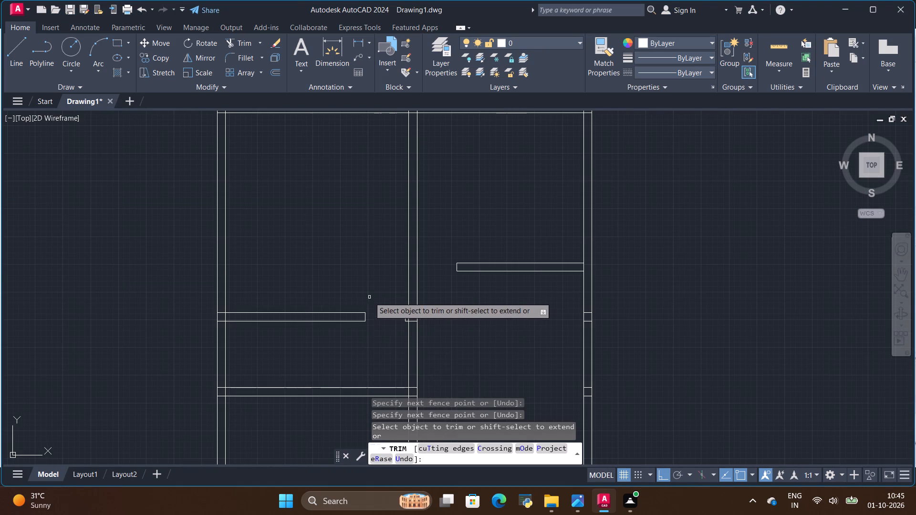
scroll(355, 396, "up", 1)
key("alt+Tab")
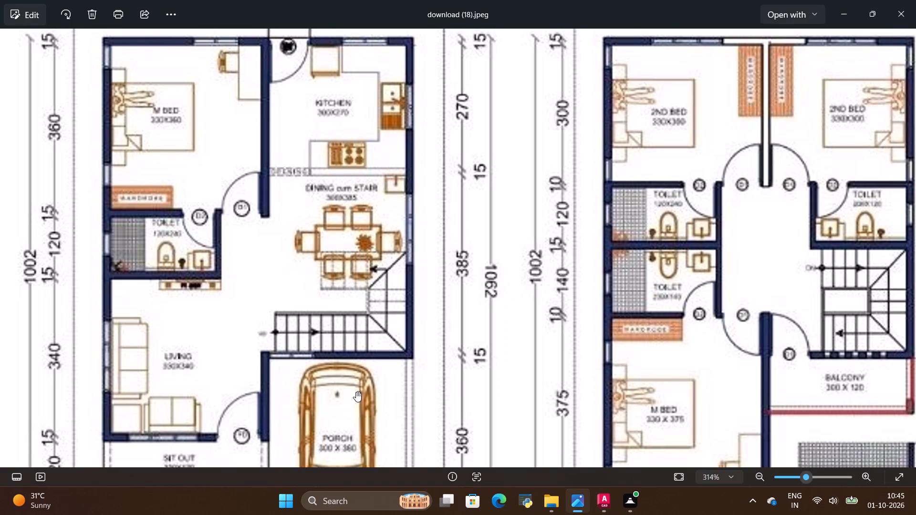
key("alt+Tab")
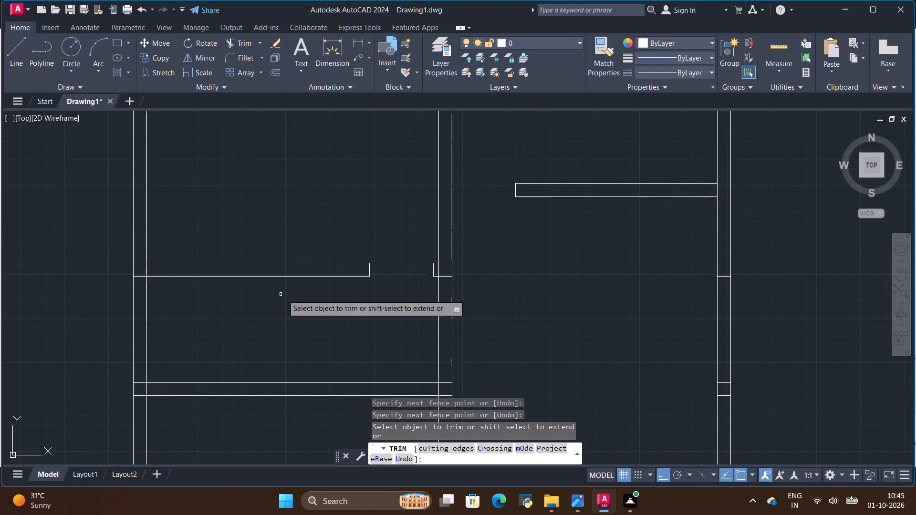
key("alt+Tab")
key("alt+Tab")
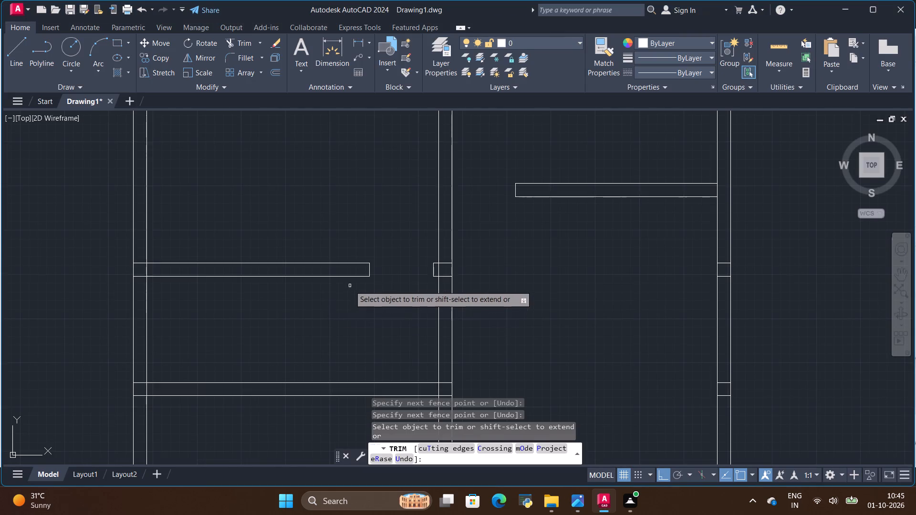
scroll(351, 283, "down", 2)
key("alt+Tab")
key("alt+Tab")
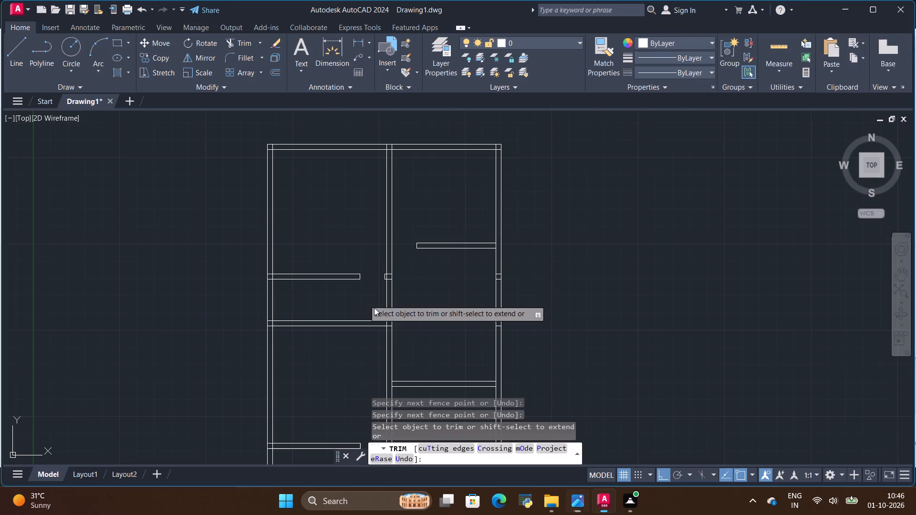
Trim away both lines of the middle wall below the toilet's lower wall to open the living area to the dining area.
left_click(237, 42)
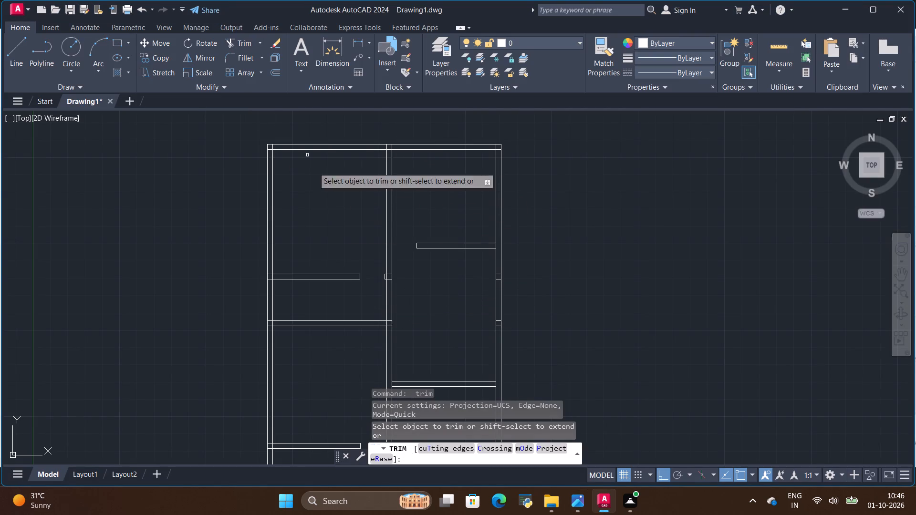
left_click_drag(416, 350, 370, 369)
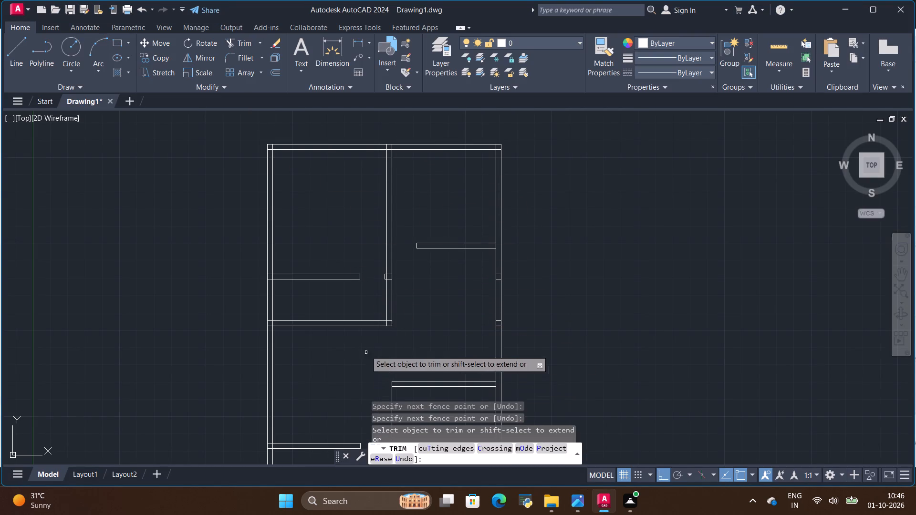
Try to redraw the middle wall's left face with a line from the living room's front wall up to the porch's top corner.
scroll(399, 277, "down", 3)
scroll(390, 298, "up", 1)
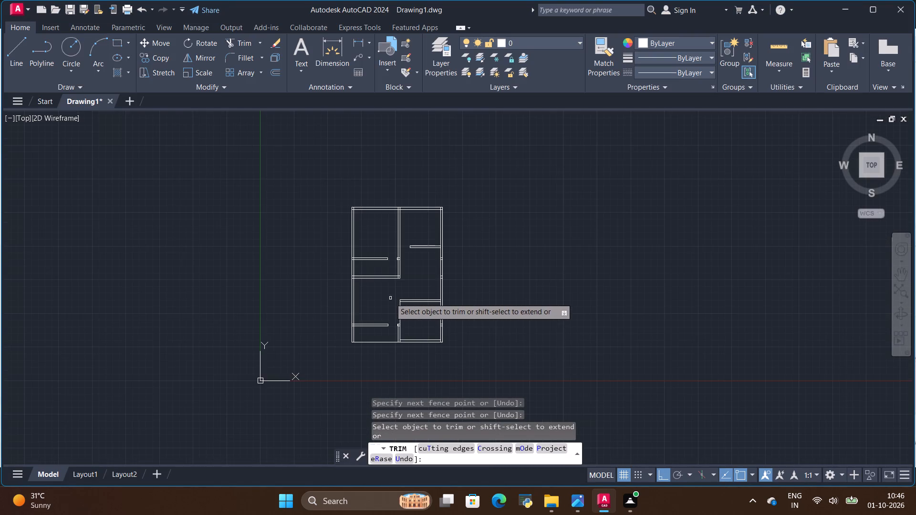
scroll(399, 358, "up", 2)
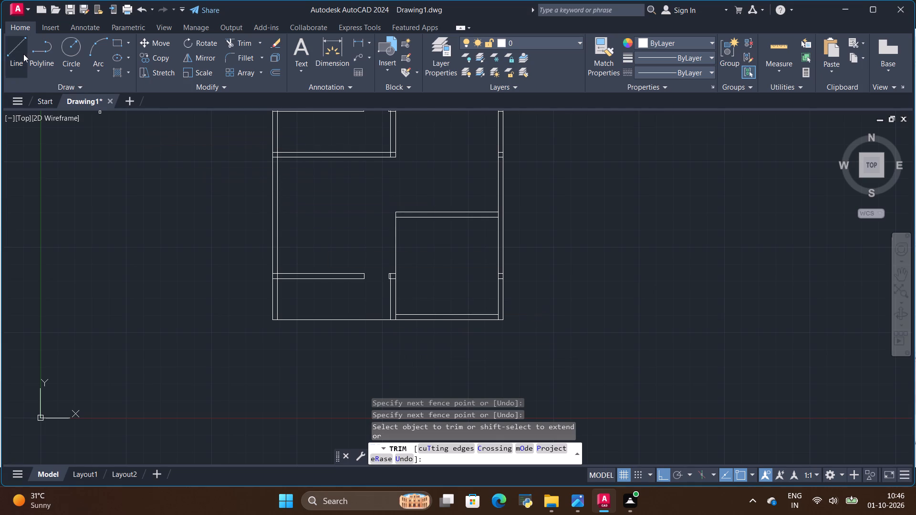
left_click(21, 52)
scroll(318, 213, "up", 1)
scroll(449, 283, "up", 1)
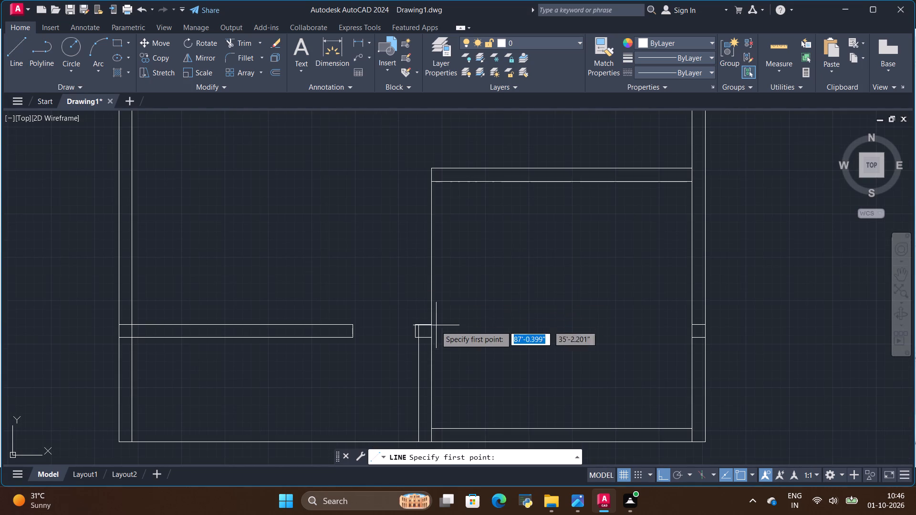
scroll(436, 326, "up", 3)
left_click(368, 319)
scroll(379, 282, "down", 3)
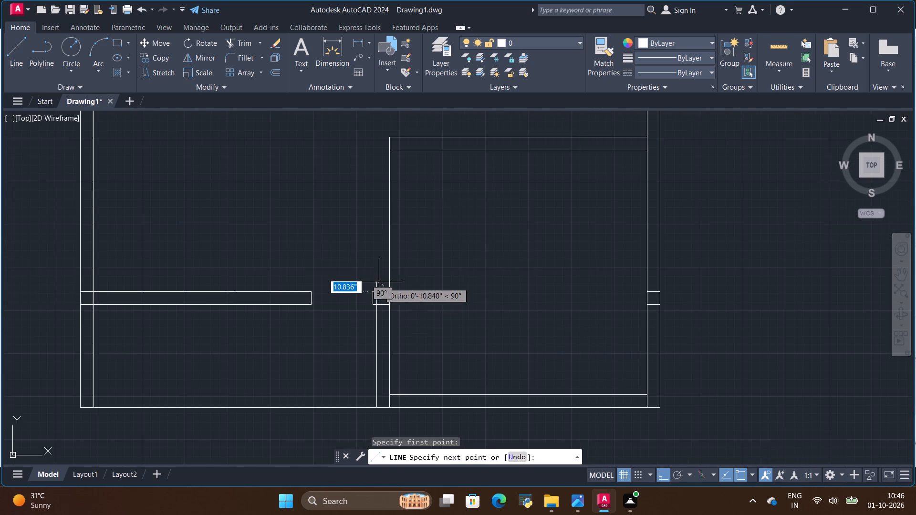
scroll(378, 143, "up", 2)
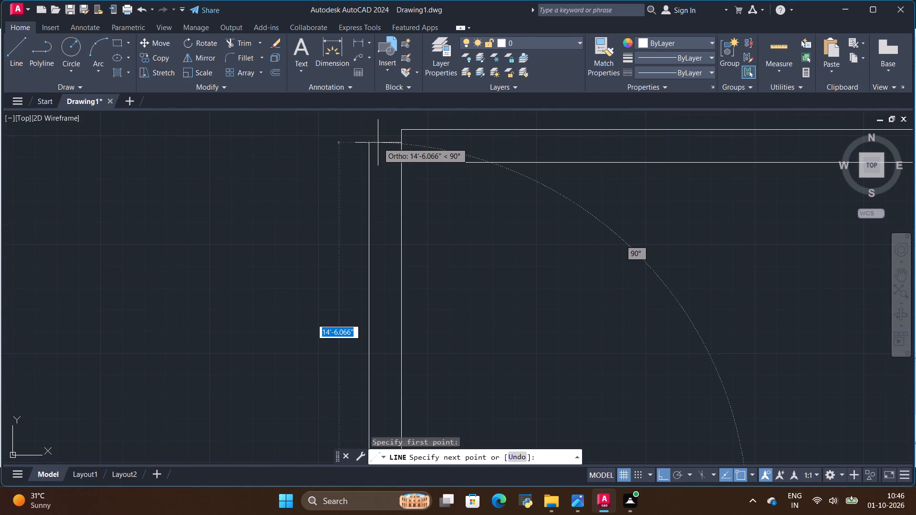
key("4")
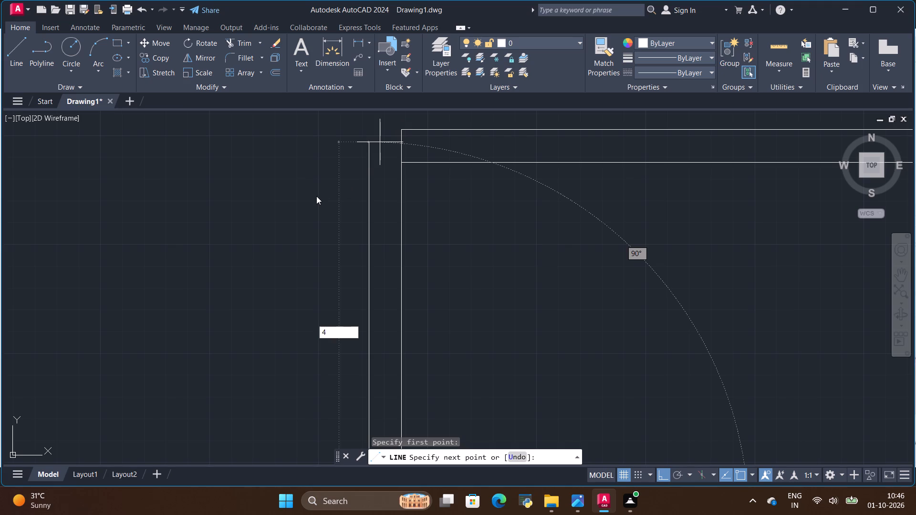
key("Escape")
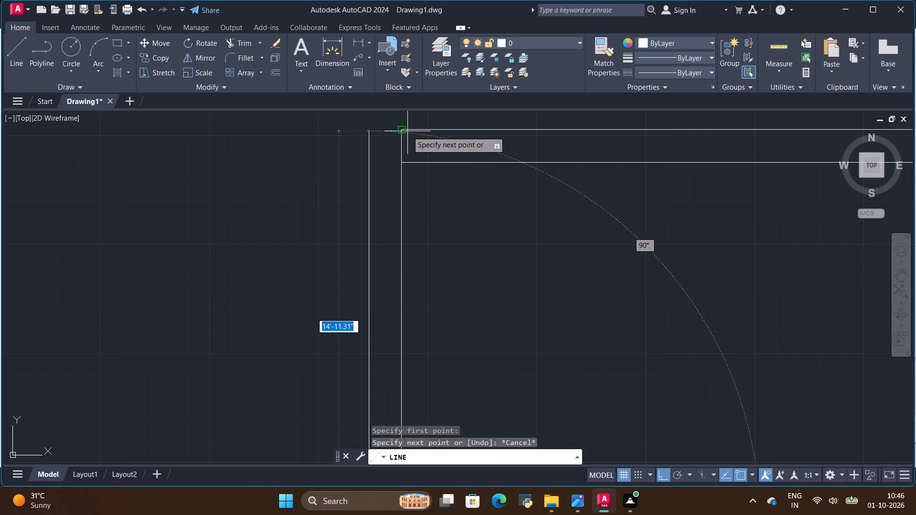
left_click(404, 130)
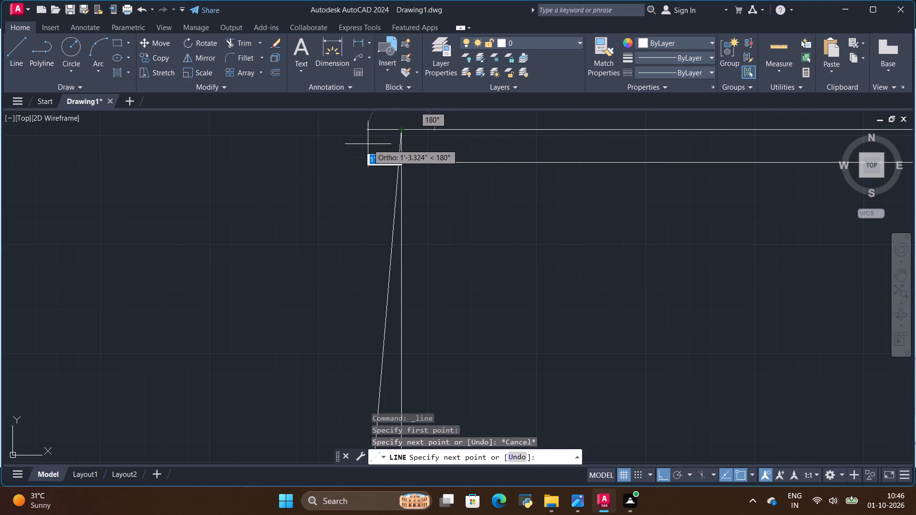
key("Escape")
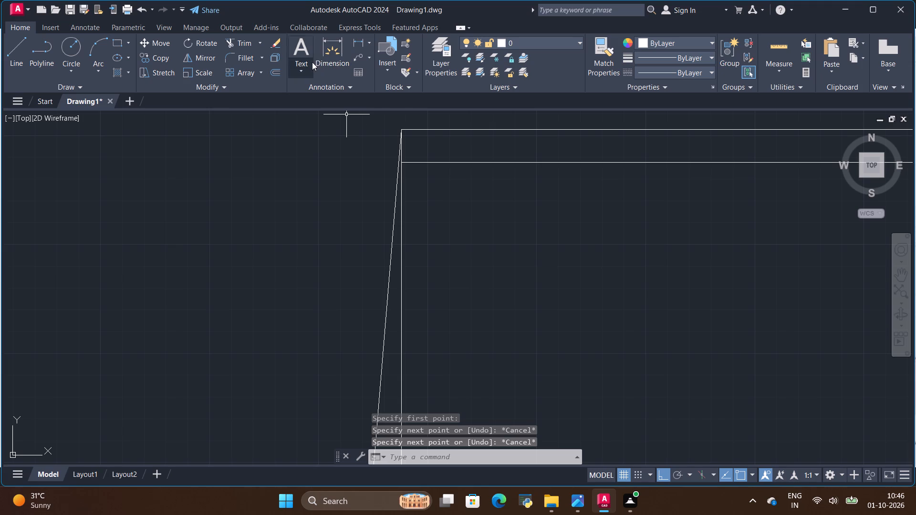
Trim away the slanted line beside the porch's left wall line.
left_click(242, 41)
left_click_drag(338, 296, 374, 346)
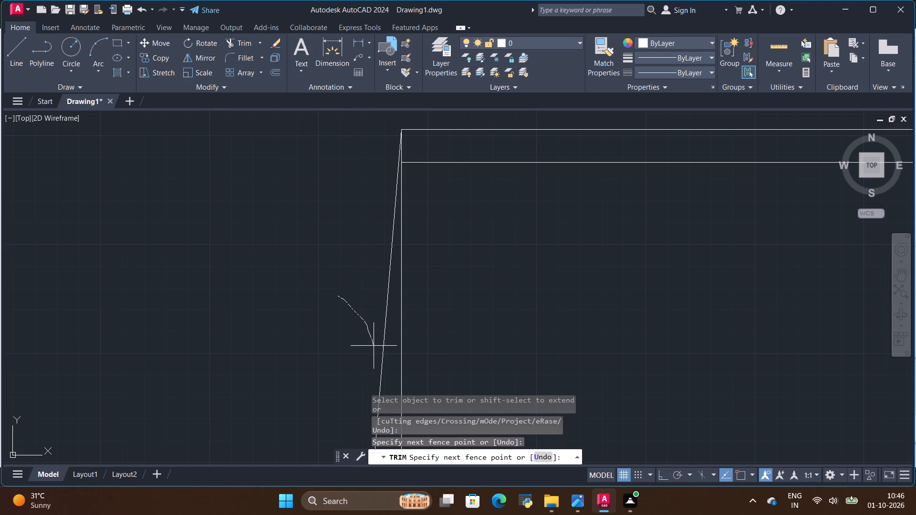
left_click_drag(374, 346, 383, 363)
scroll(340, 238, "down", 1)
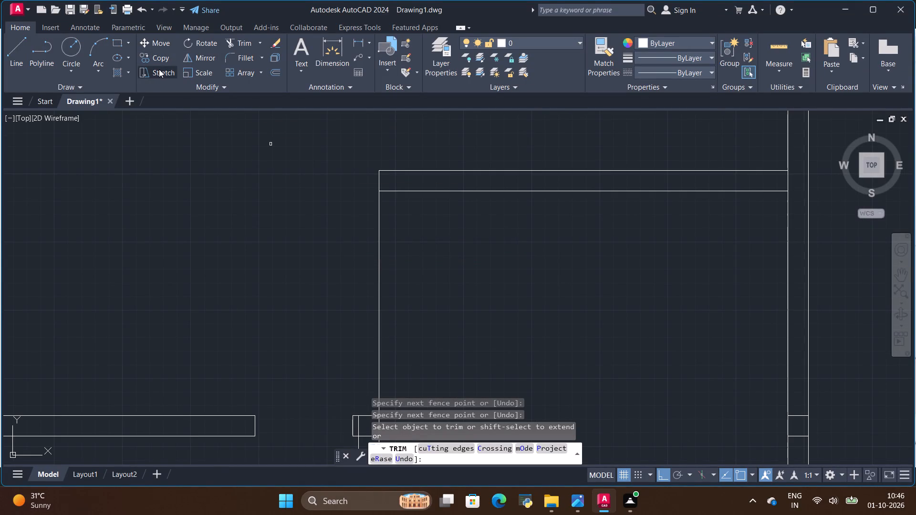
Draw a wall-thick rectangle from the porch's upper-left corner down to the middle wall's left face at the living room's front wall.
left_click(115, 41)
left_click(380, 170)
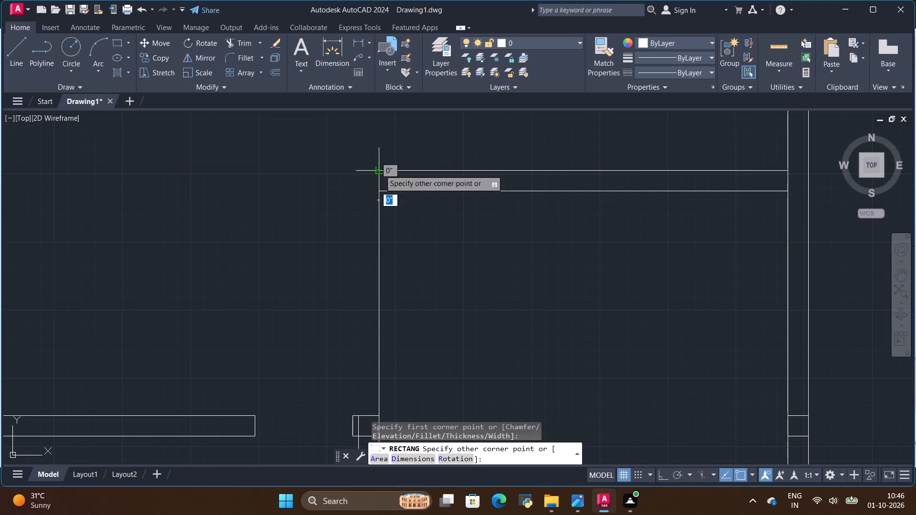
scroll(312, 198, "down", 3)
scroll(342, 240, "up", 4)
scroll(253, 178, "up", 2)
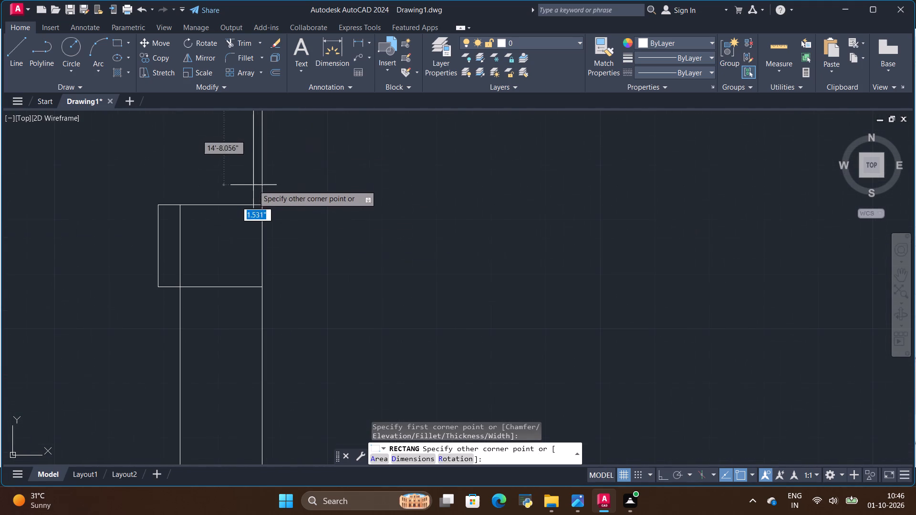
left_click(180, 206)
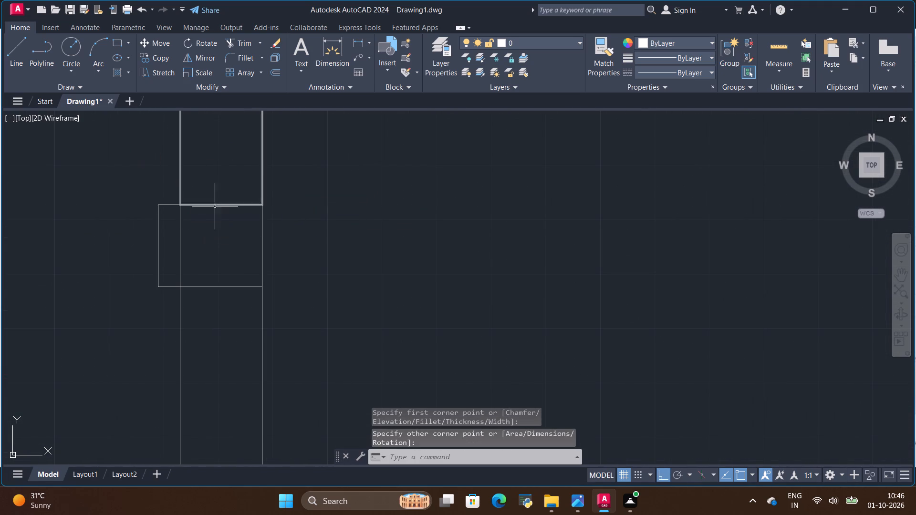
key("Escape")
Examine the overall wall layout of the drawing and compare it with the ground floor plan in the reference image.
scroll(356, 236, "down", 6)
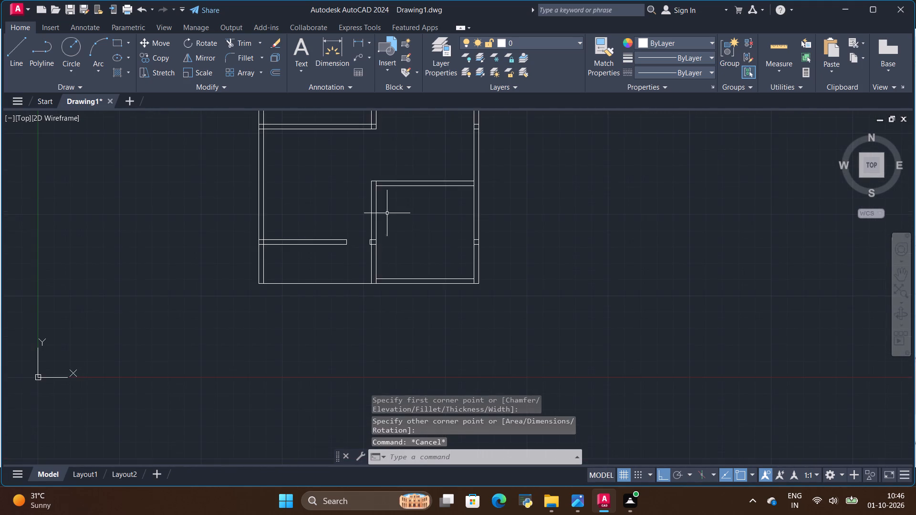
scroll(375, 179, "up", 2)
scroll(376, 179, "down", 3)
scroll(414, 199, "down", 5)
scroll(406, 164, "up", 2)
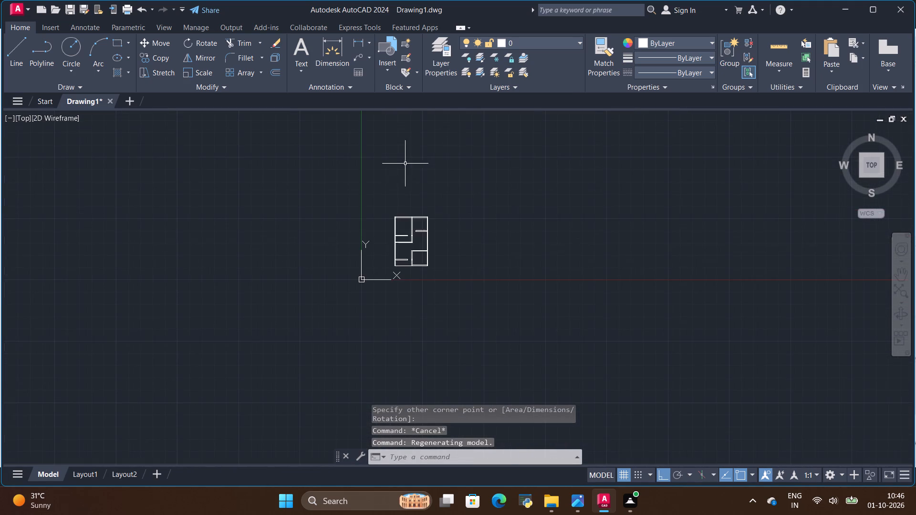
scroll(409, 271, "up", 2)
scroll(396, 180, "up", 2)
scroll(403, 166, "down", 2)
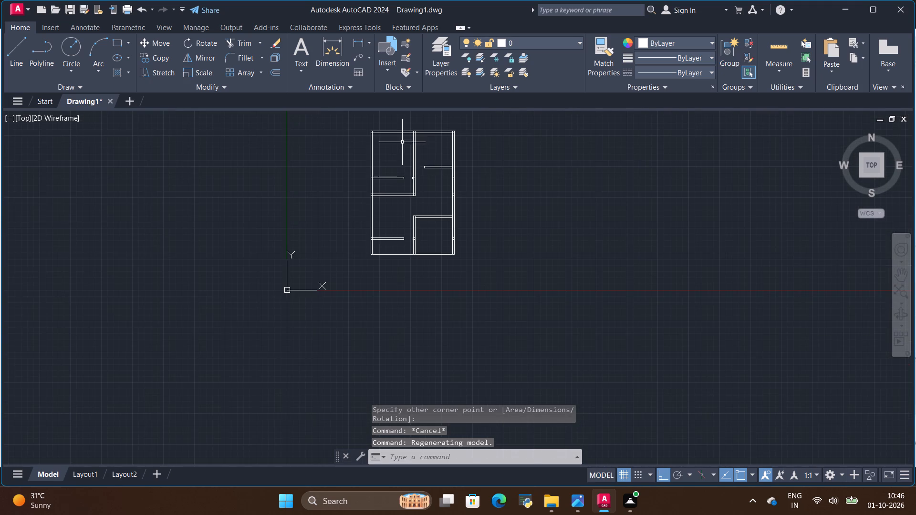
scroll(402, 135, "up", 3)
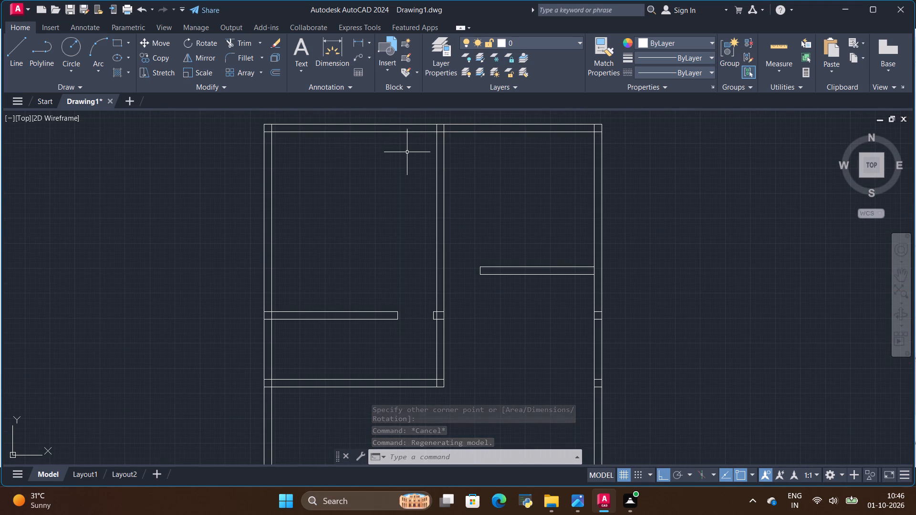
scroll(407, 152, "down", 1)
key("alt+Tab")
key("alt+Tab")
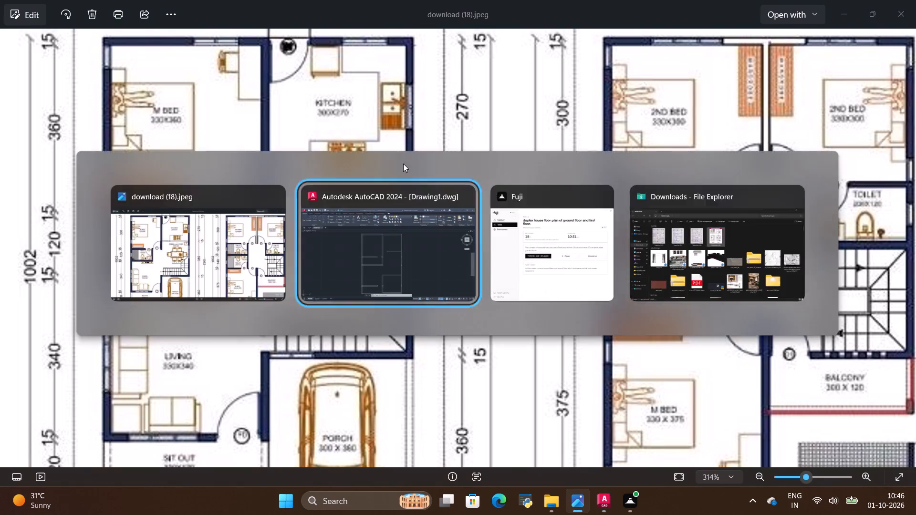
key("alt+Tab")
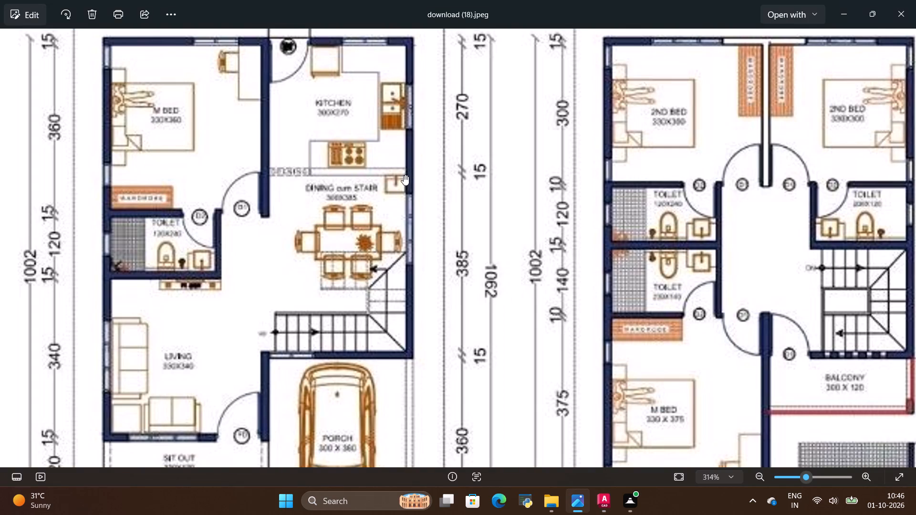
Compare the drawing's wall layout around the master bedroom and toilet with the ground floor plan in the reference image.
key("alt+Tab")
key("alt+Tab")
key("alt+Tab")
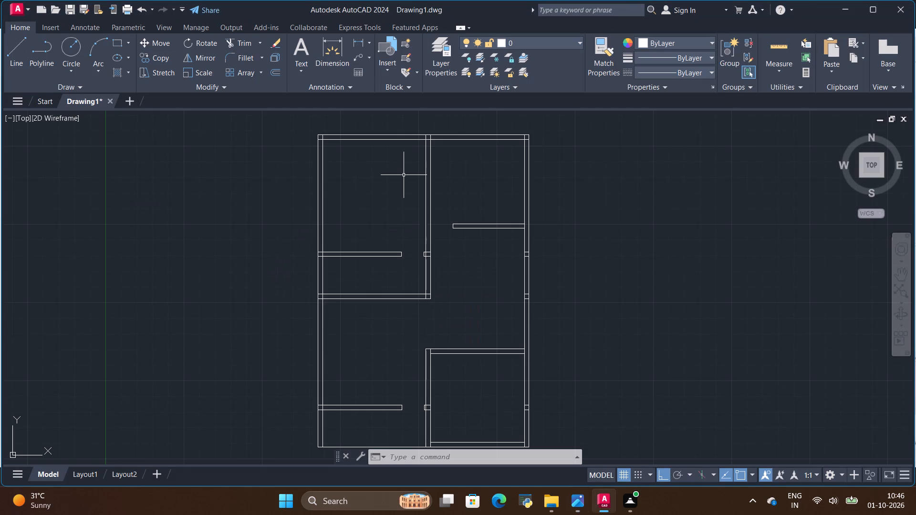
key("alt+Tab")
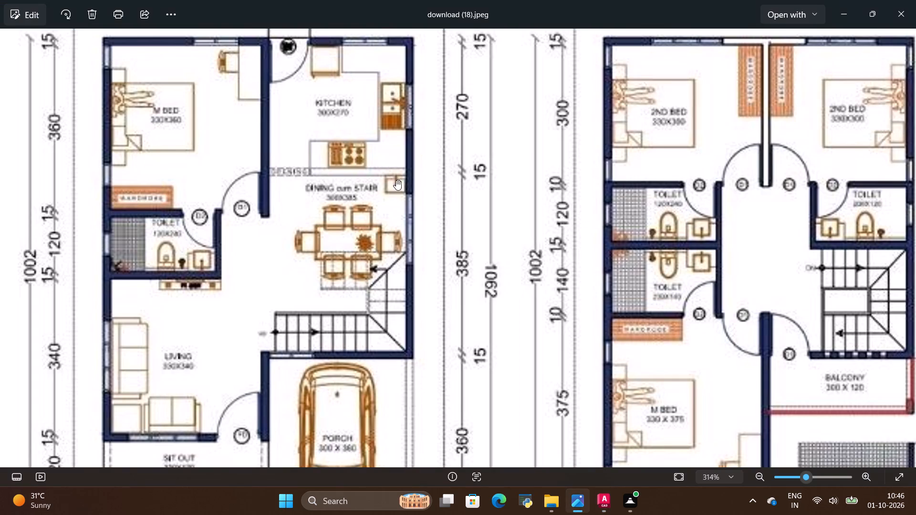
key("alt+Tab")
key("alt+Tab")
key("alt+Tab")
scroll(404, 242, "up", 1)
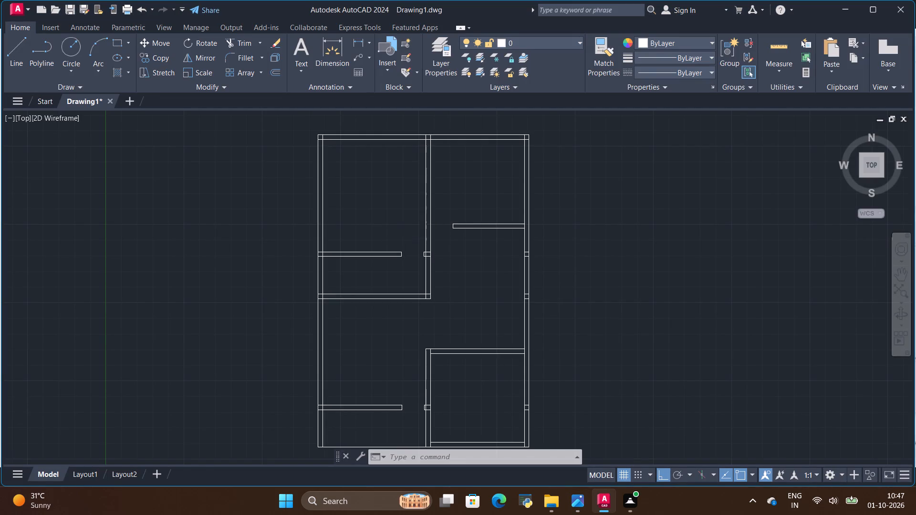
scroll(402, 247, "up", 2)
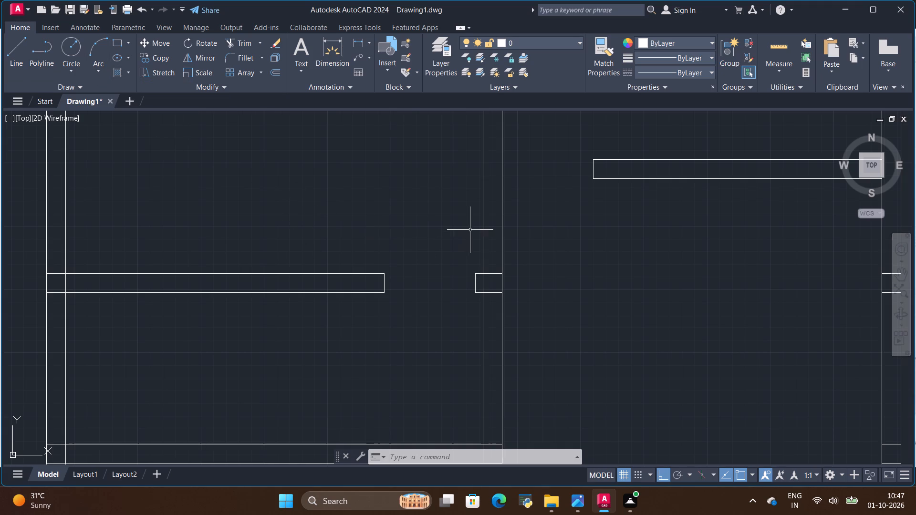
Check the middle wall's thickness and the width of the short wall stub beside the master bedroom's door gap using Dimension previews.
left_click(327, 57)
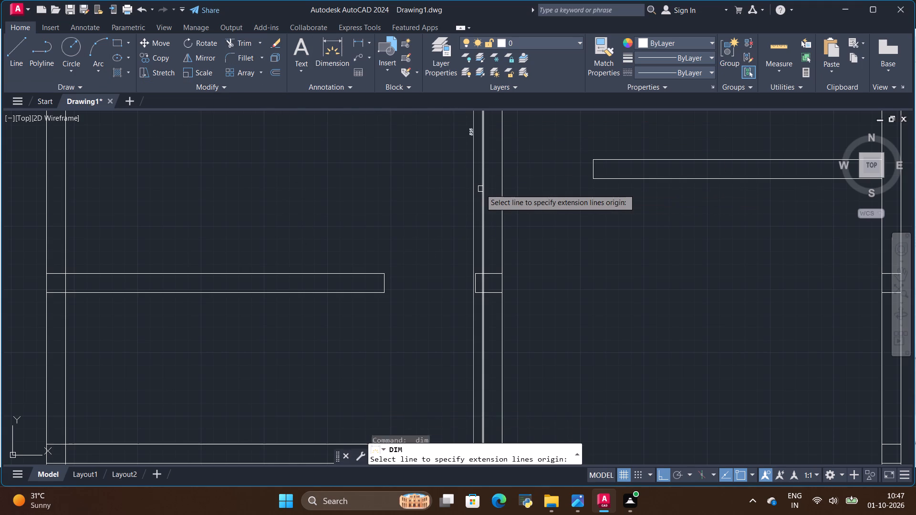
left_click(481, 186)
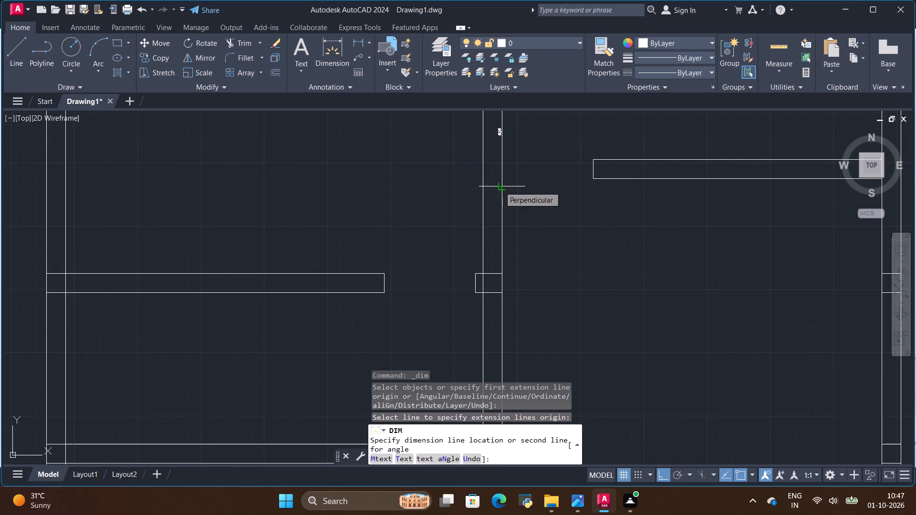
key("Escape")
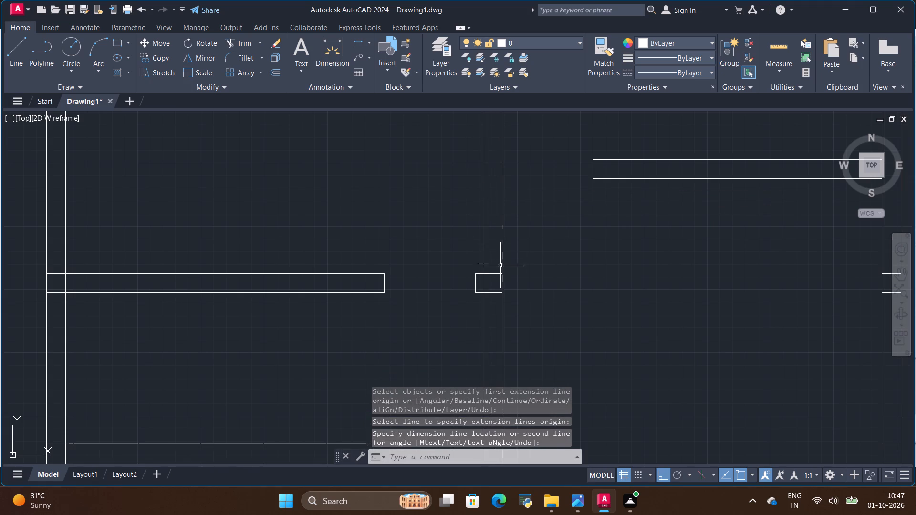
left_click(496, 273)
scroll(493, 276, "up", 3)
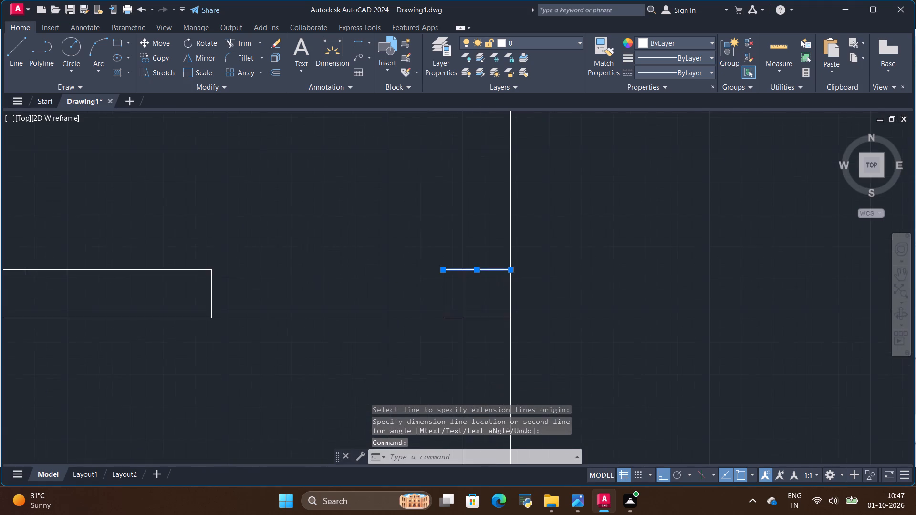
key("Escape")
left_click(319, 59)
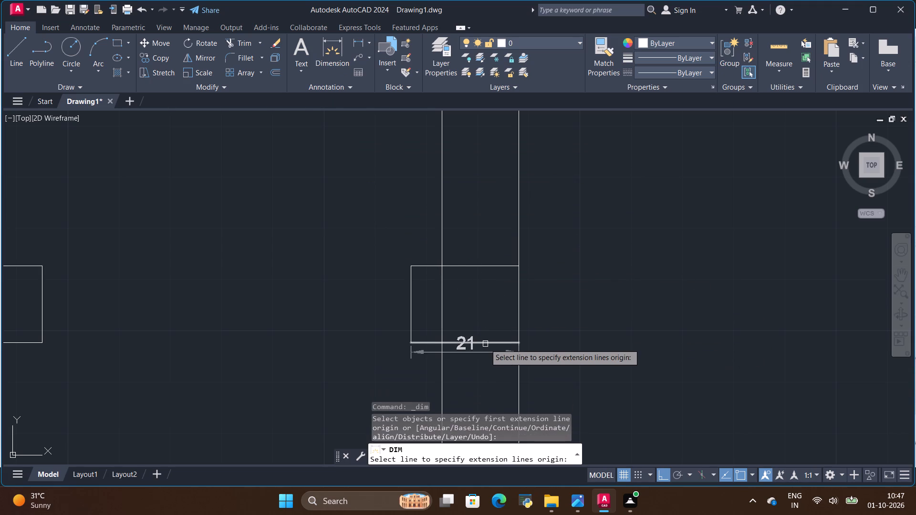
scroll(485, 343, "down", 1)
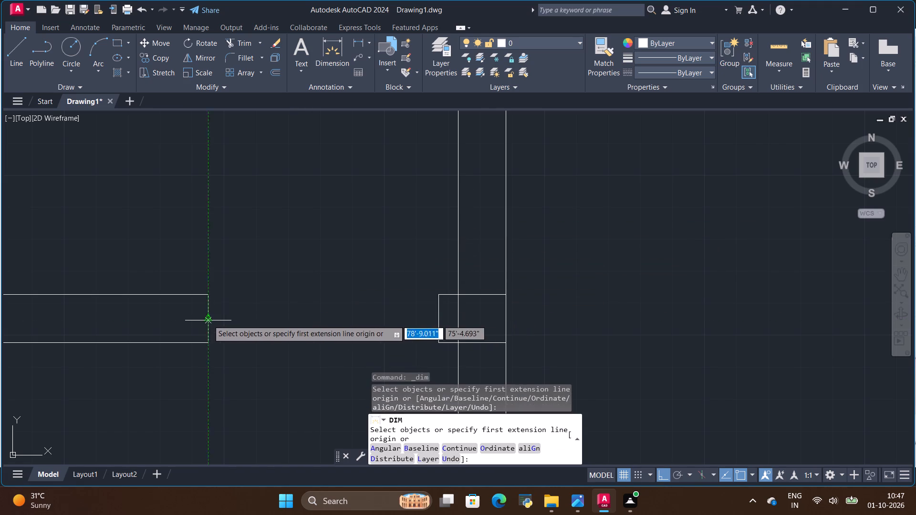
scroll(419, 265, "down", 4)
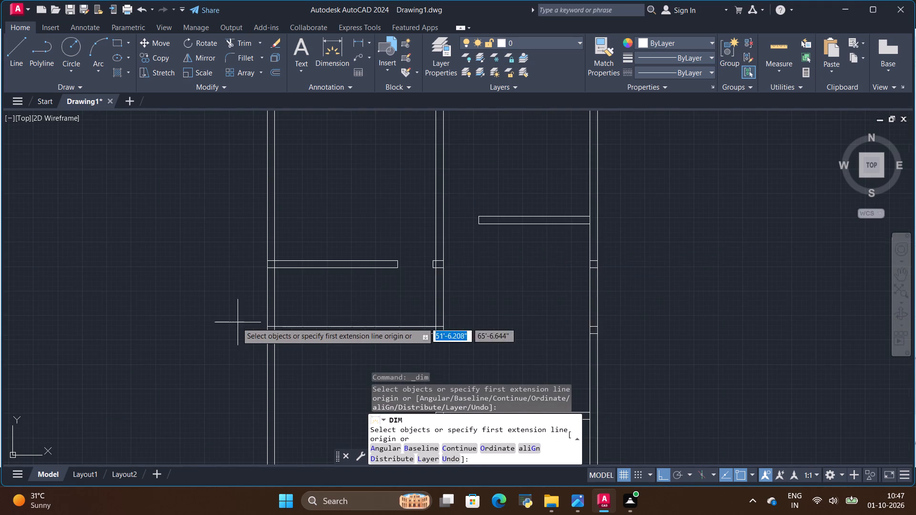
scroll(225, 318, "up", 2)
scroll(337, 346, "up", 4)
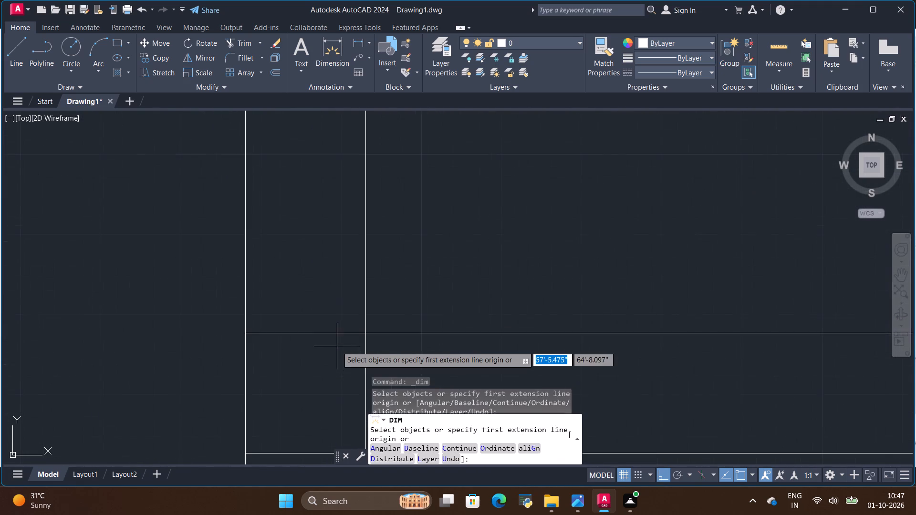
scroll(316, 293, "down", 9)
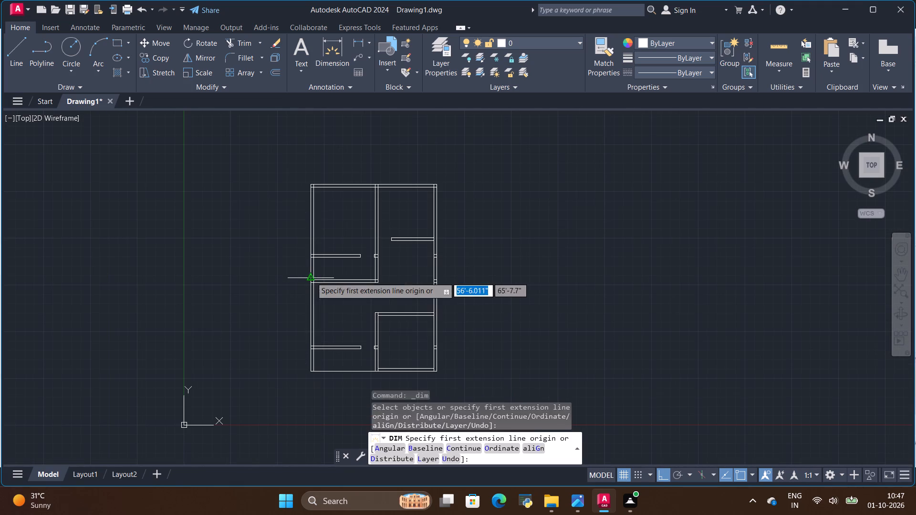
scroll(326, 343, "up", 2)
scroll(283, 372, "up", 2)
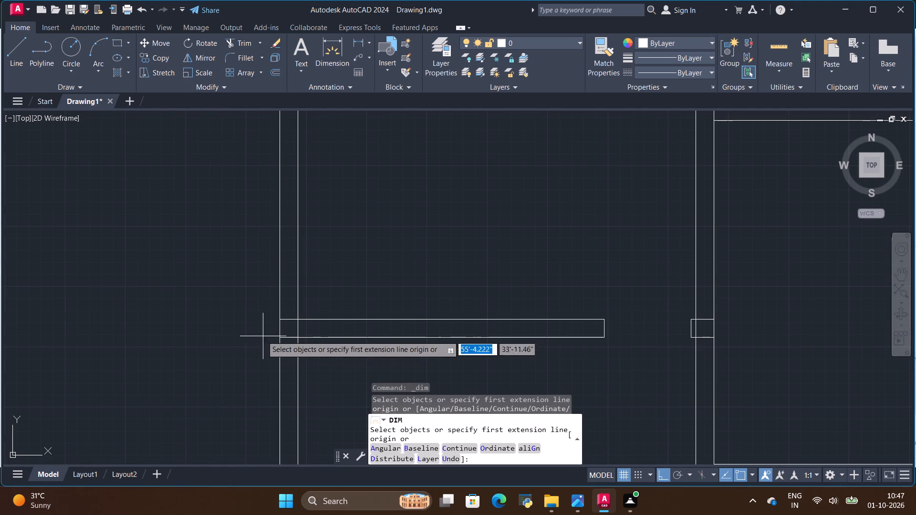
key("Escape")
Examine the door gap between master bedroom and toilet against the toilet's walls and doors in the reference image.
scroll(288, 308, "down", 3)
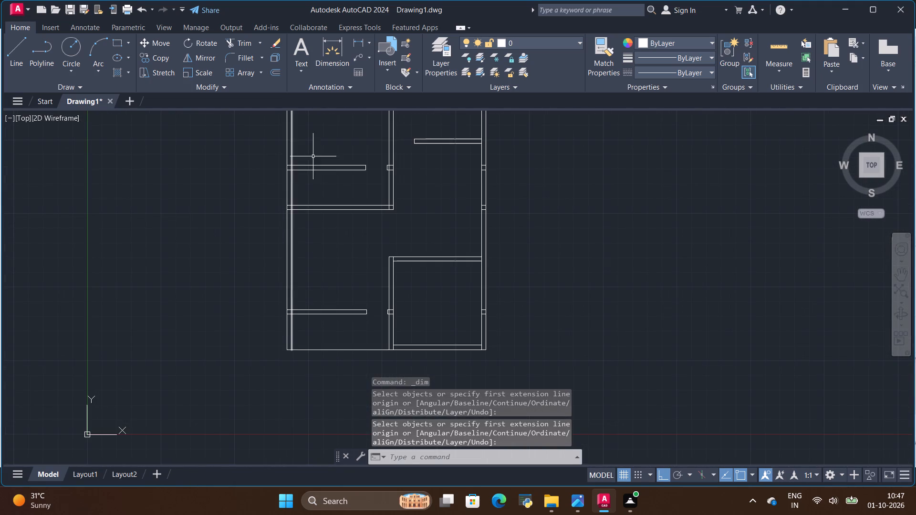
scroll(350, 136, "up", 3)
key("alt+Tab")
scroll(315, 205, "down", 1)
key("alt+Tab")
scroll(359, 227, "down", 1)
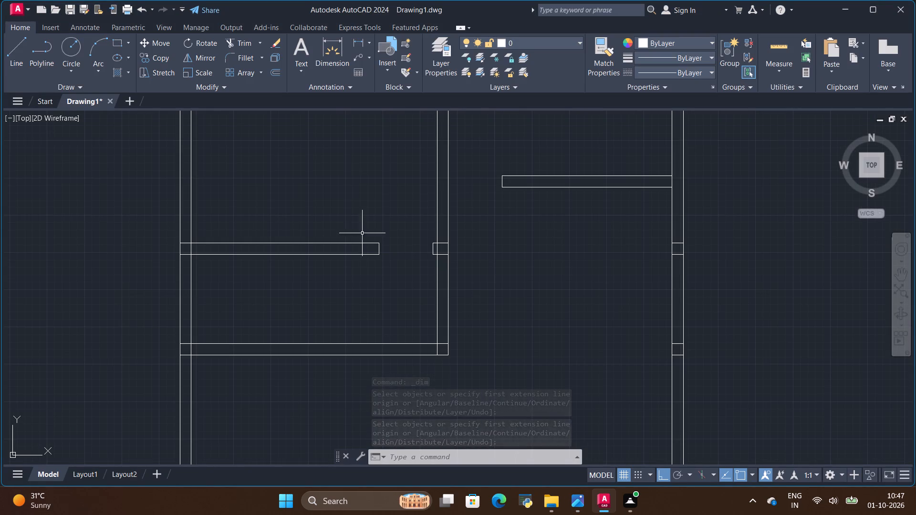
scroll(365, 235, "down", 1)
key("alt+Tab")
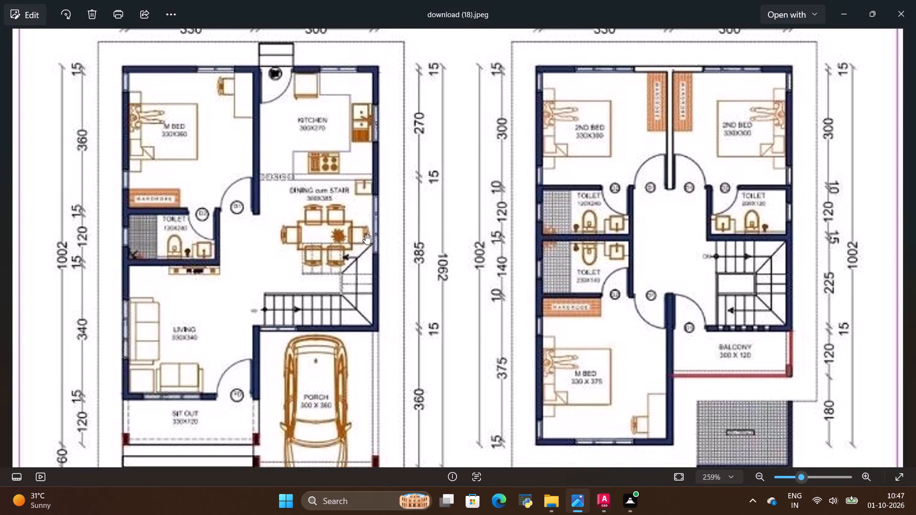
key("alt+Tab")
scroll(380, 244, "up", 1)
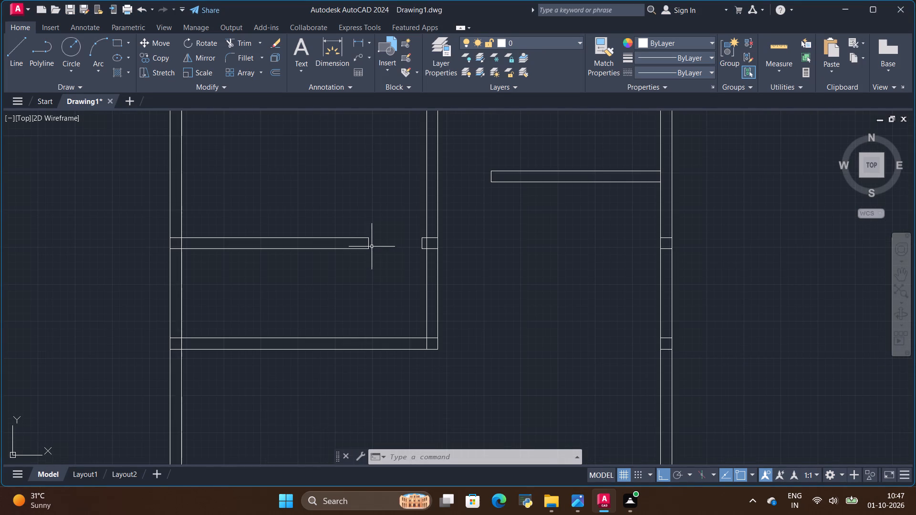
scroll(371, 246, "up", 3)
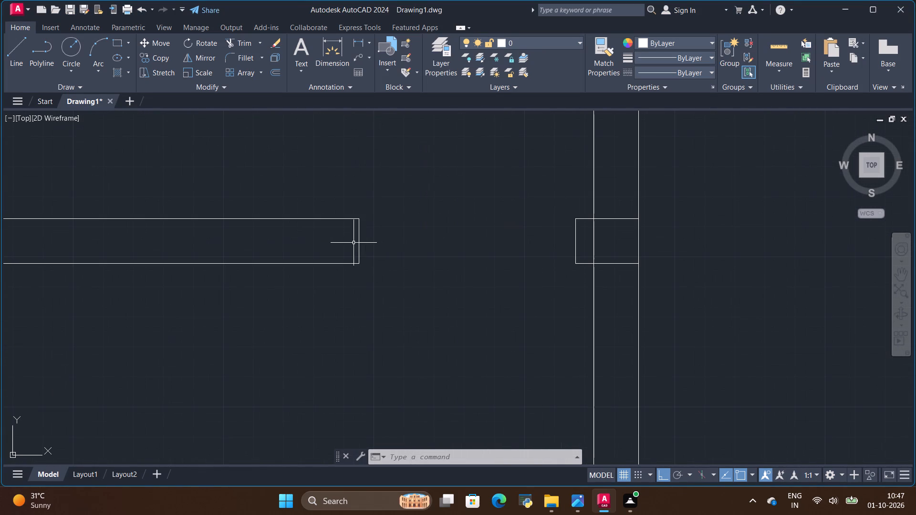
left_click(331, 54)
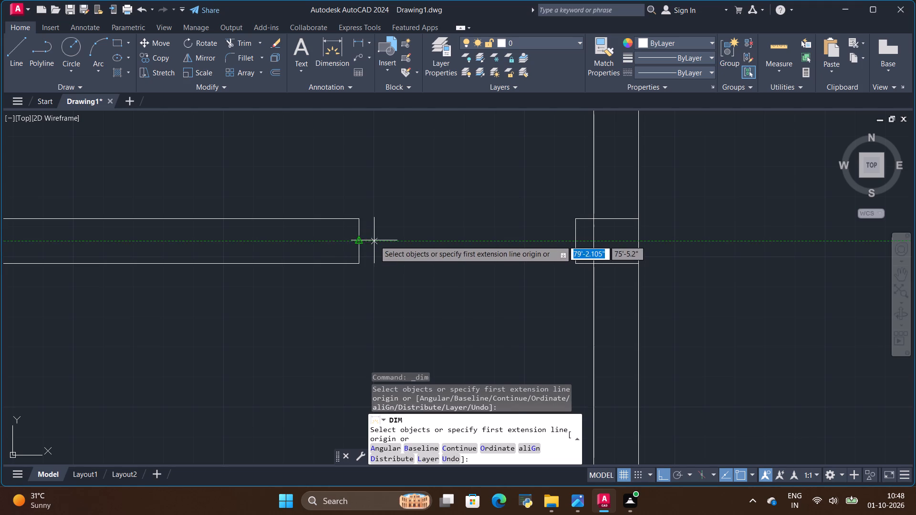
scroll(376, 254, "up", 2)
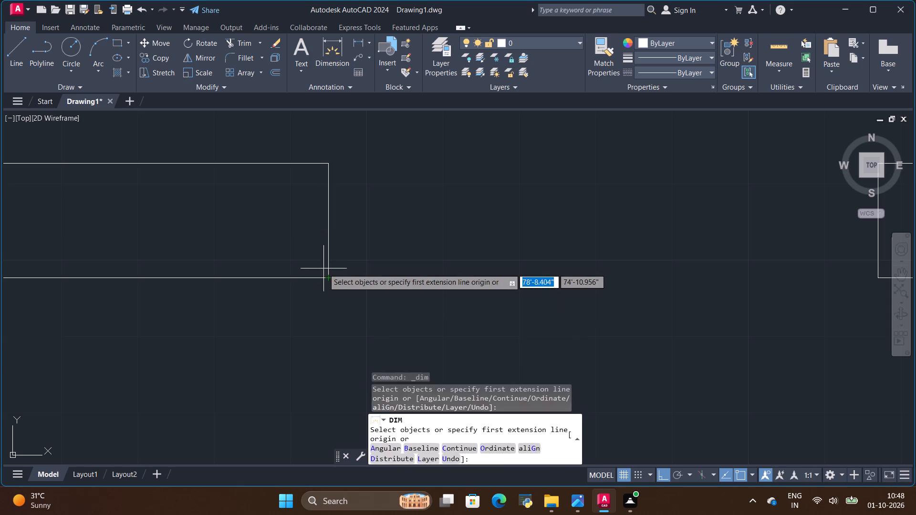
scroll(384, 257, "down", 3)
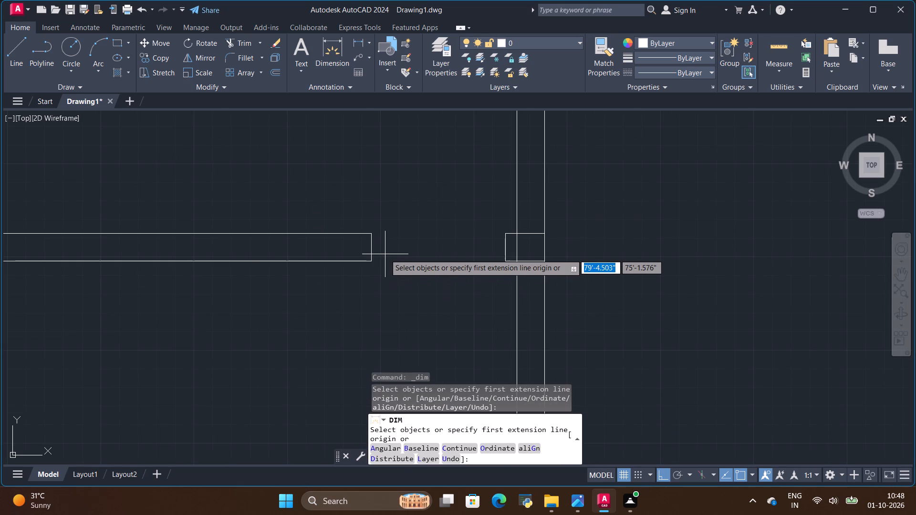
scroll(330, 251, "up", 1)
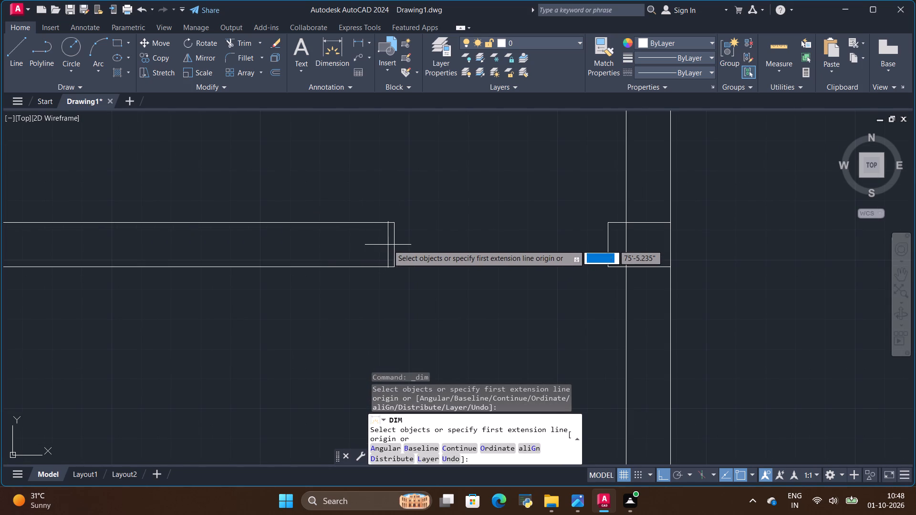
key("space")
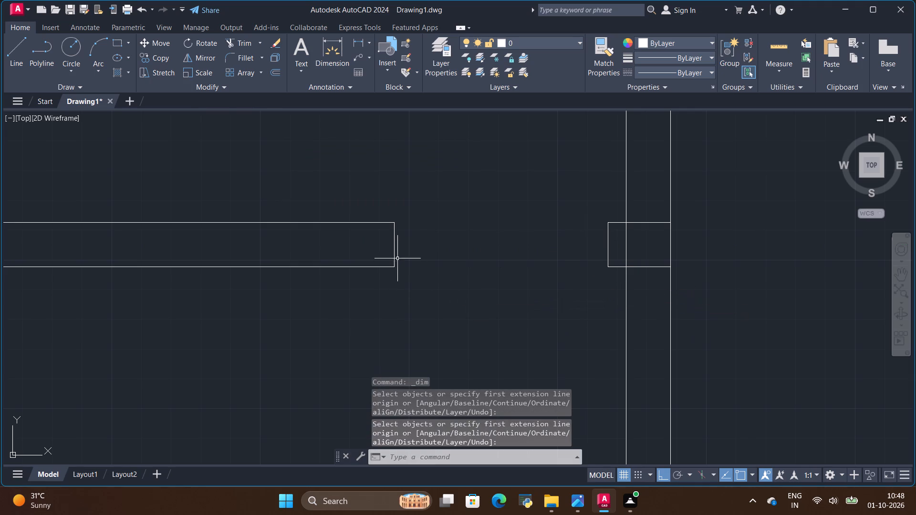
Copy the end line of the wall between master bedroom and toilet 15" back along the wall, away from the door gap.
left_click(395, 250)
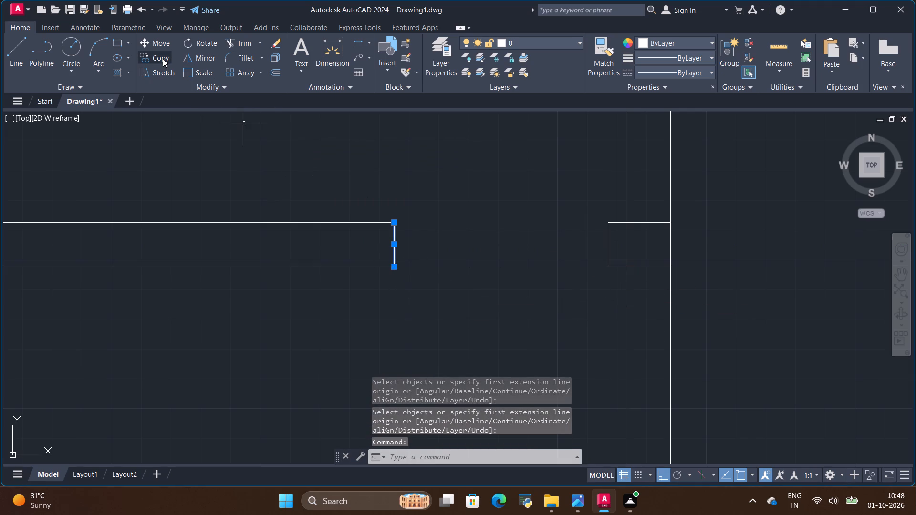
left_click(163, 59)
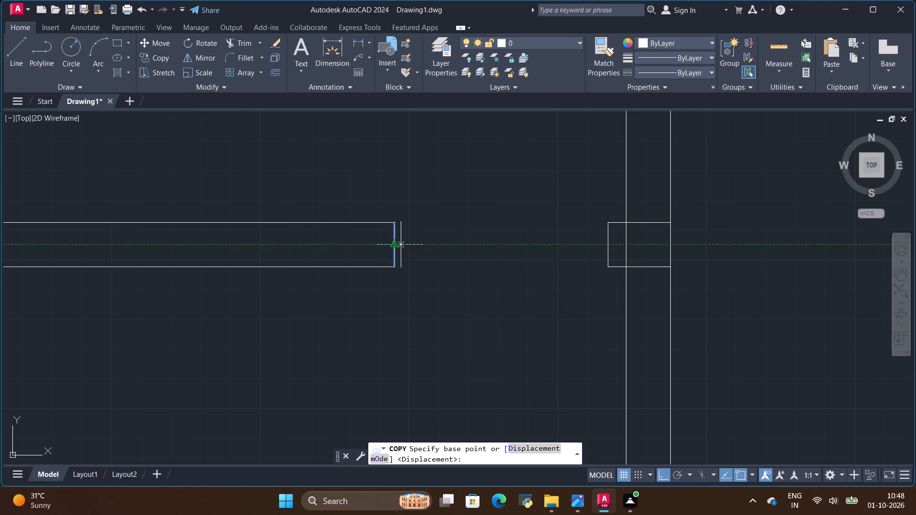
left_click(394, 246)
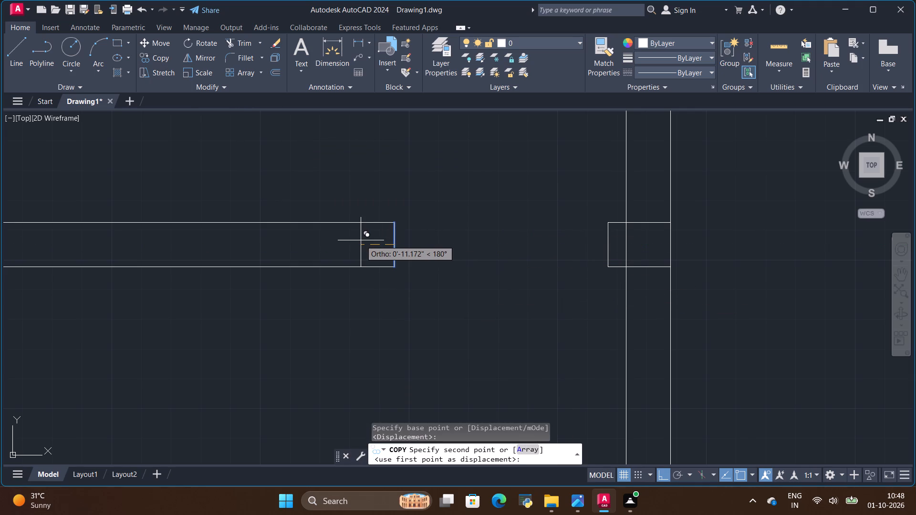
key("BackSpace")
key("BackSpace")
type("15")
key("shift+quotedbl")
key("Return")
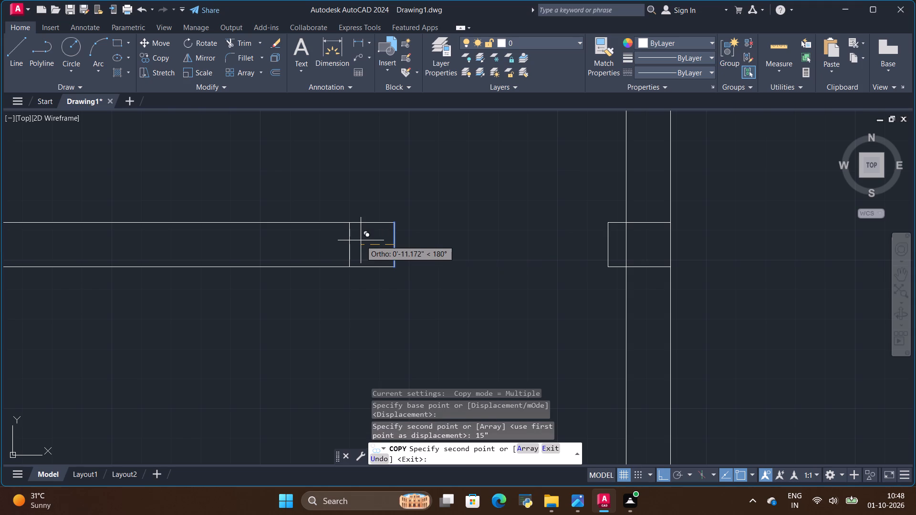
key("Escape")
Compare the toilet area beneath the copied wall line with the toilet's side wall and door in the reference image.
scroll(413, 243, "down", 2)
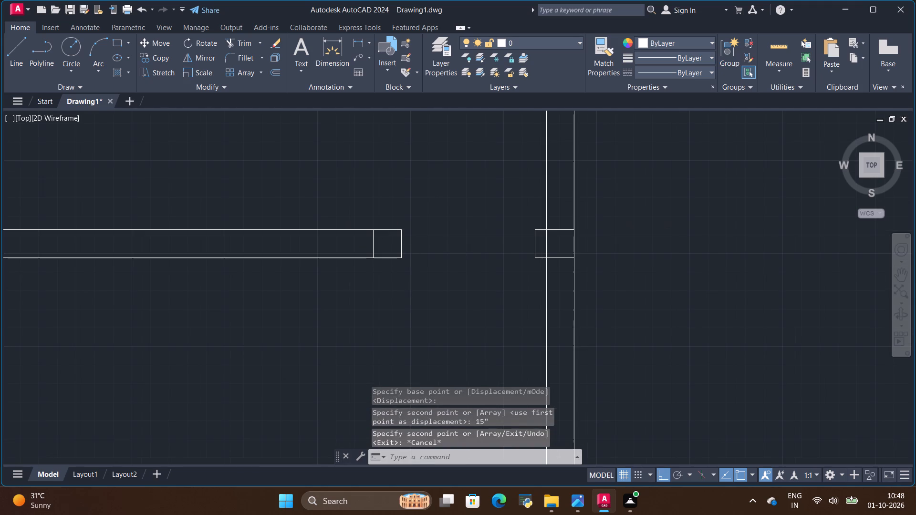
key("alt+Tab")
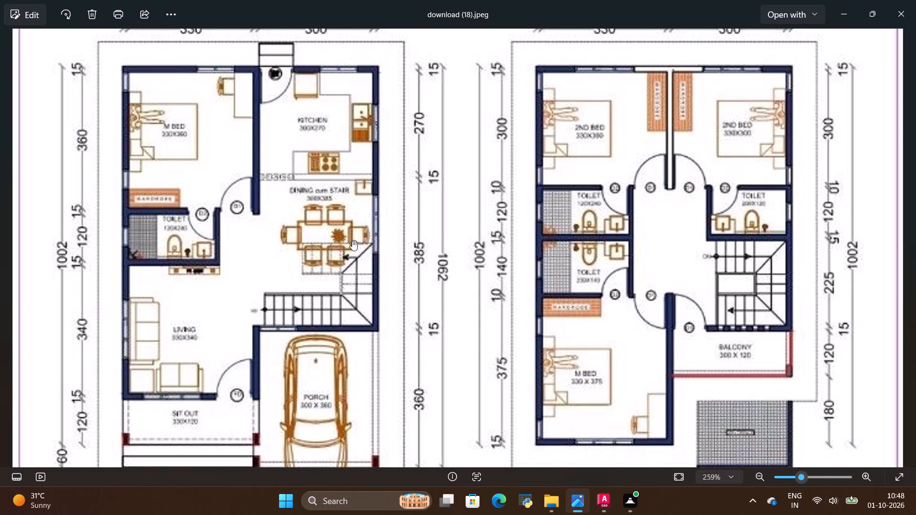
key("alt+Tab")
scroll(378, 237, "down", 2)
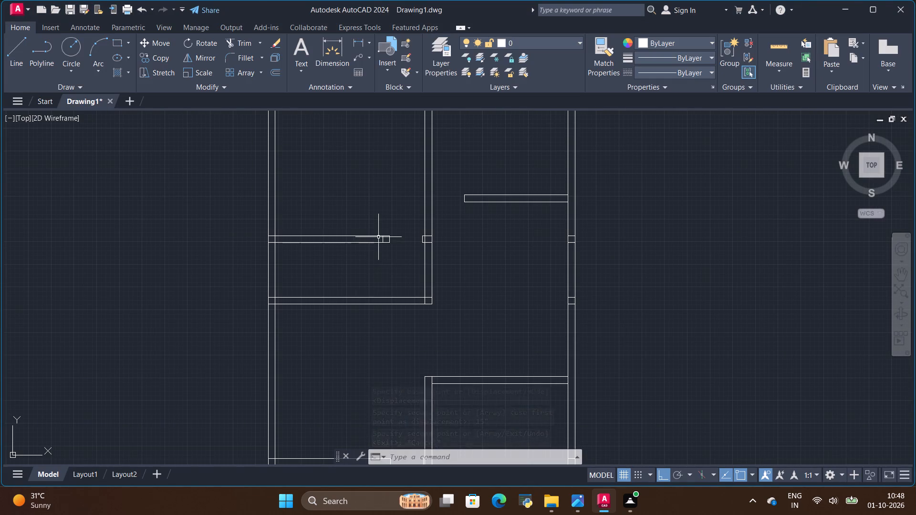
scroll(384, 258, "up", 1)
key("alt+Tab")
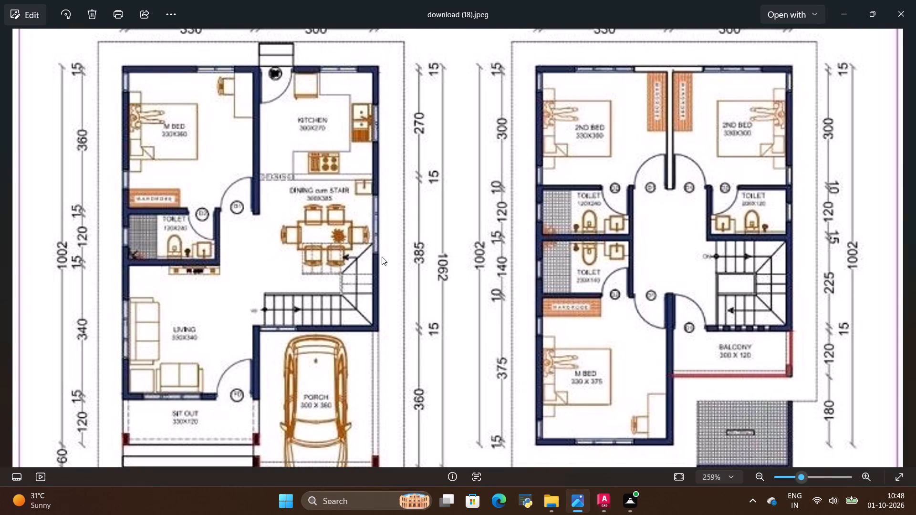
key("alt+Tab")
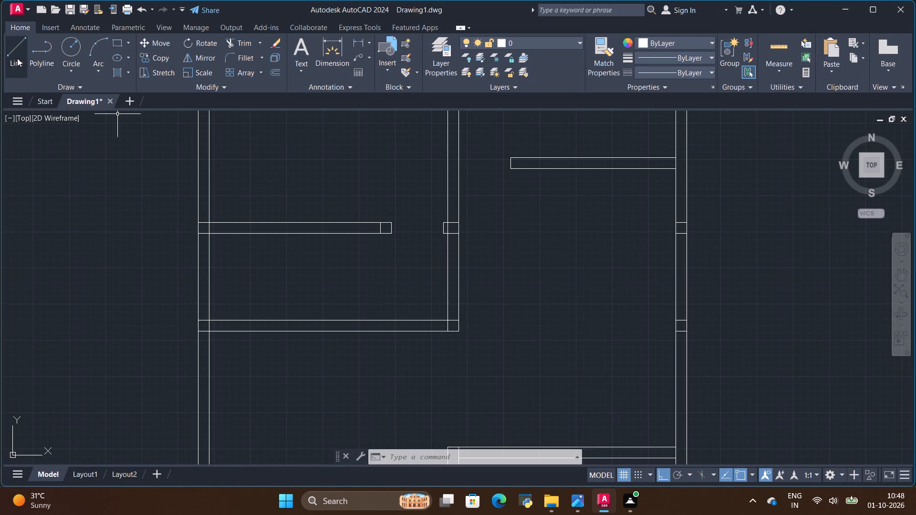
Draw the inner face of the toilet's side wall from the copied wall line straight down to the toilet's lower wall.
left_click(17, 58)
scroll(372, 234, "up", 3)
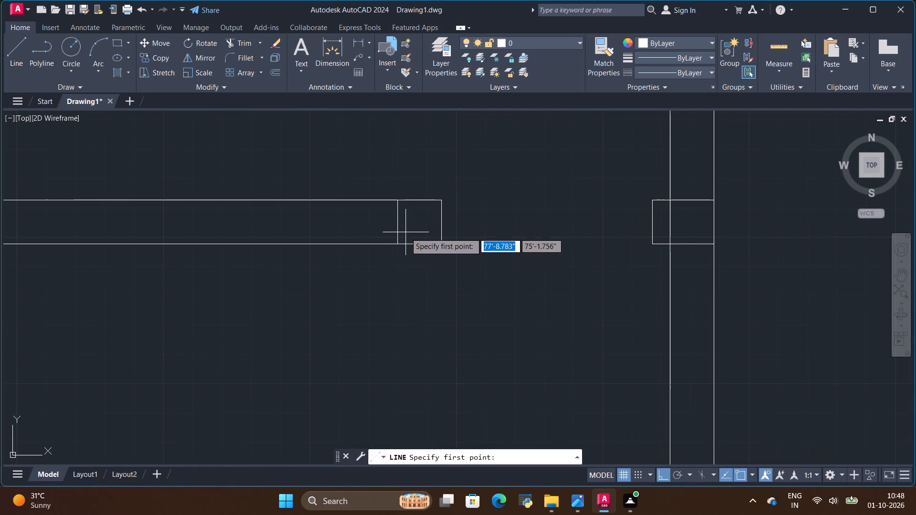
left_click(399, 244)
scroll(392, 180, "down", 3)
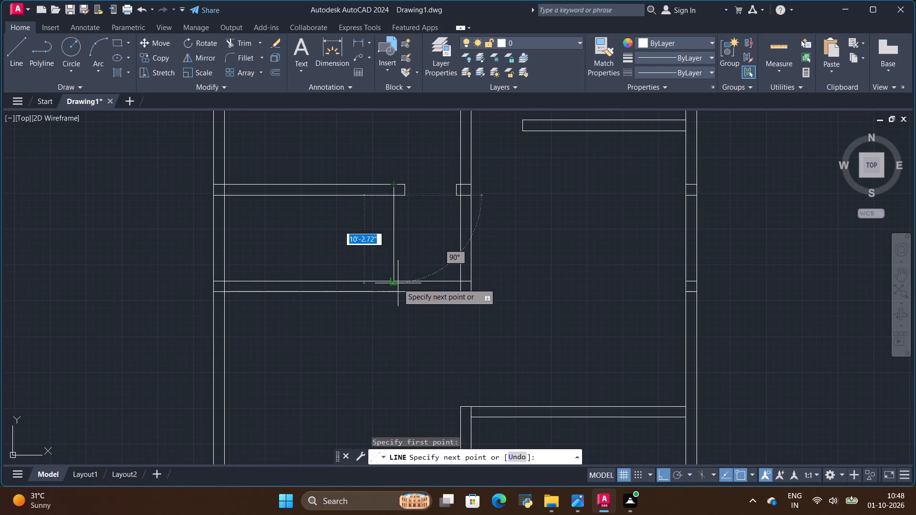
left_click(397, 279)
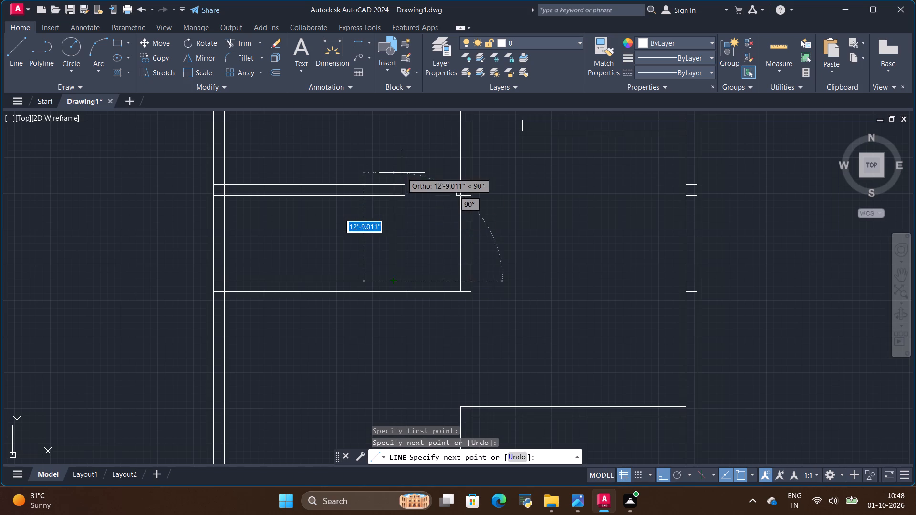
key("Escape")
key("grave")
scroll(397, 190, "up", 2)
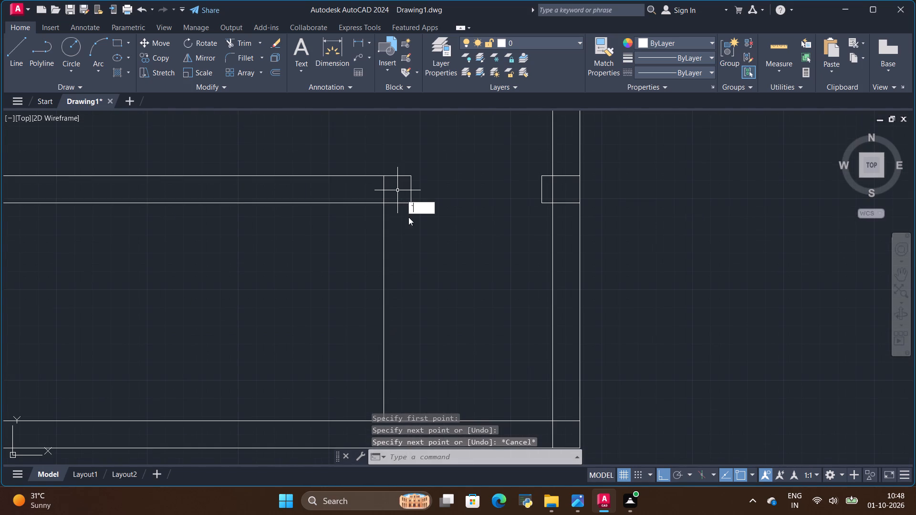
key("Escape")
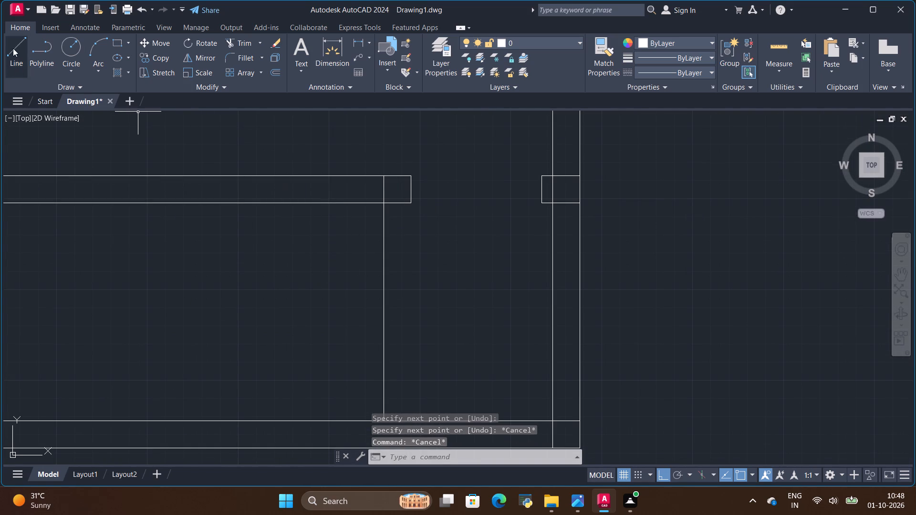
Draw the side wall's outer face, a 10' line from the wall end at the door gap down to the toilet's lower wall.
left_click(13, 47)
left_click(408, 201)
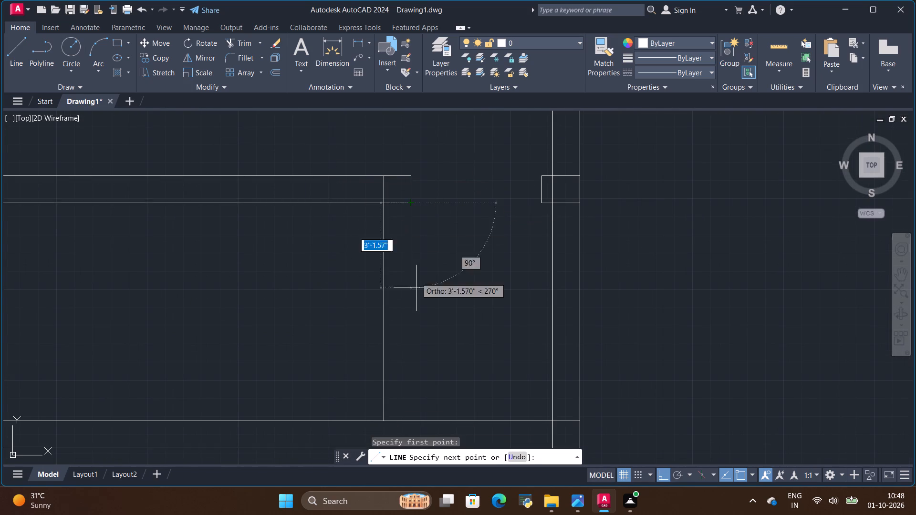
left_click(412, 423)
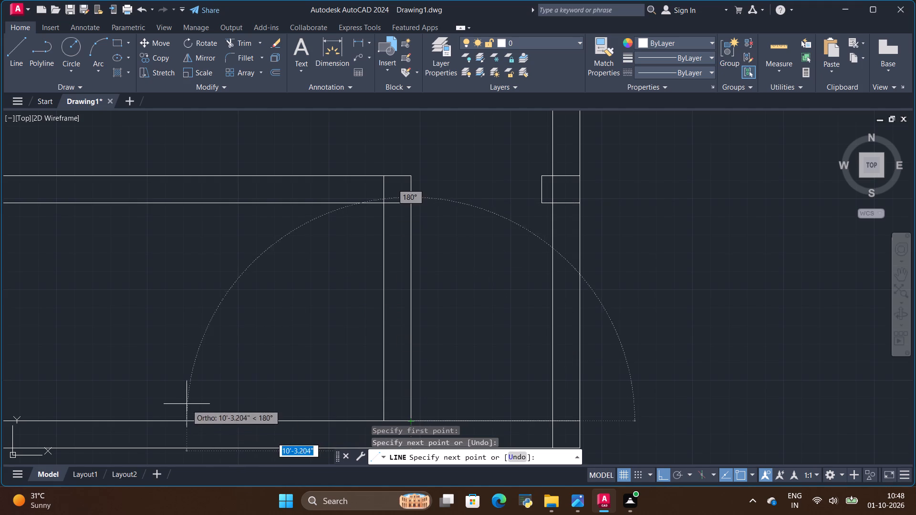
key("Escape")
scroll(575, 336, "down", 1)
scroll(698, 315, "down", 1)
scroll(762, 271, "down", 1)
scroll(597, 292, "up", 1)
scroll(599, 293, "down", 1)
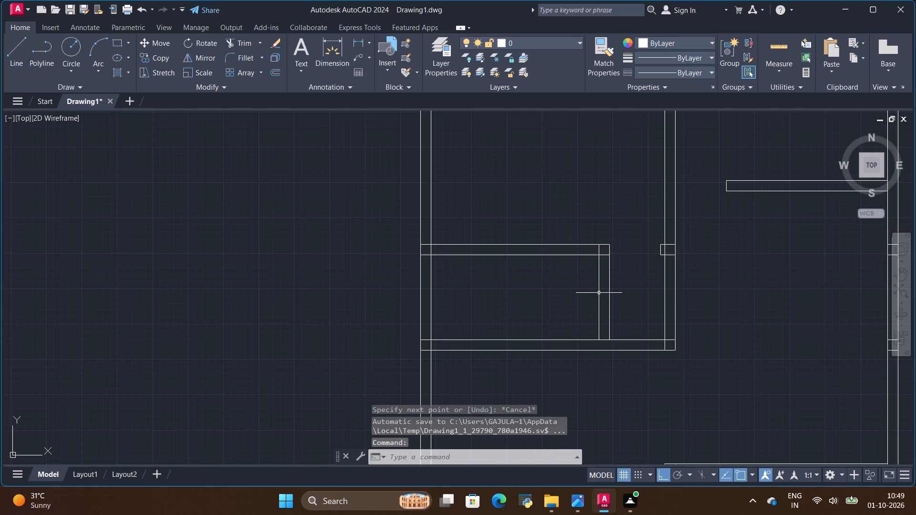
scroll(599, 293, "down", 1)
scroll(621, 264, "up", 1)
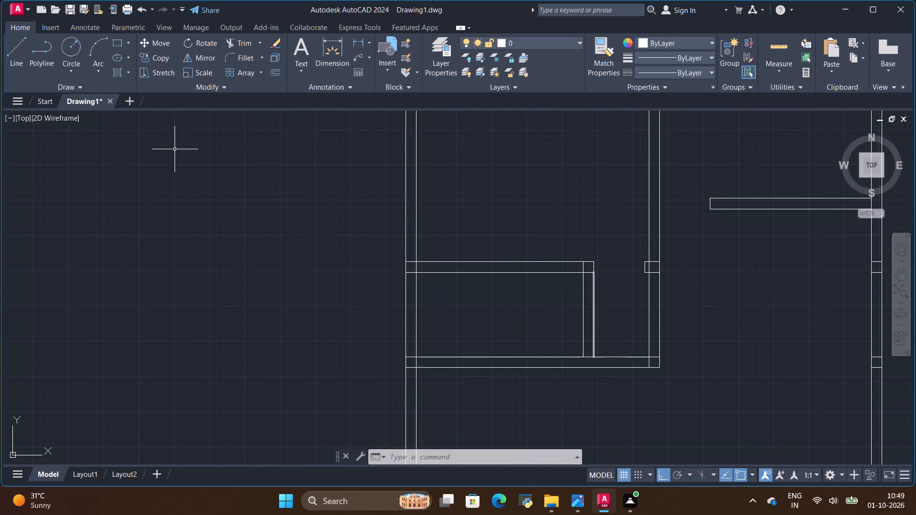
Check the toilet corner in the reference image and continue the side wall's outer face with a line across the lower wall's thickness.
key("alt+Tab")
key("alt+Tab")
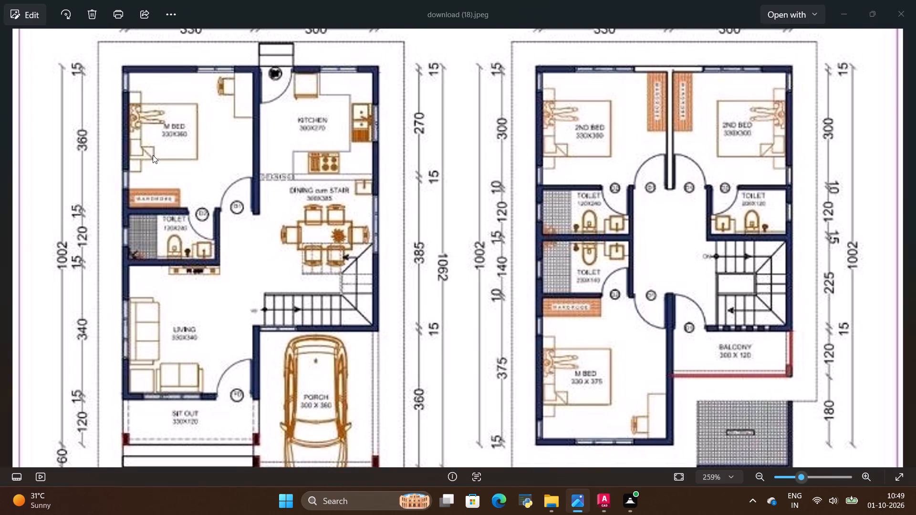
key("alt+Tab")
key("alt+Tab")
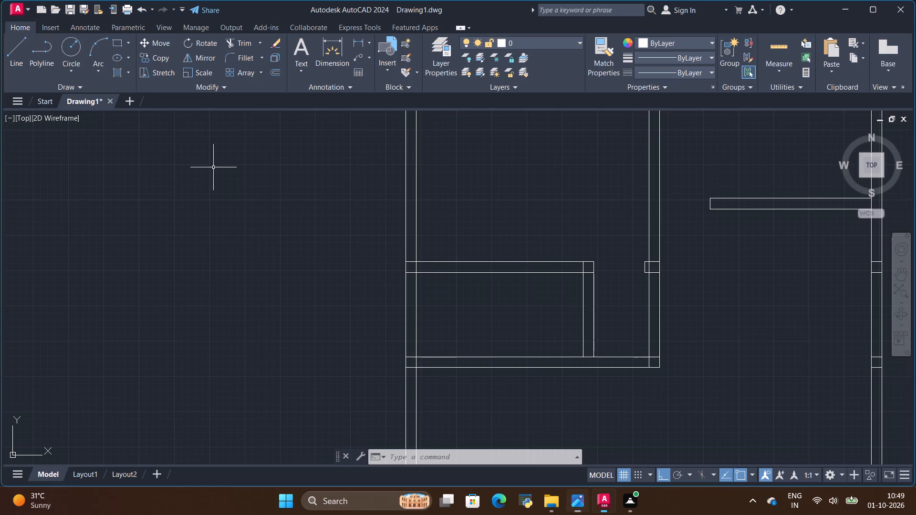
left_click(17, 59)
scroll(613, 349, "up", 1)
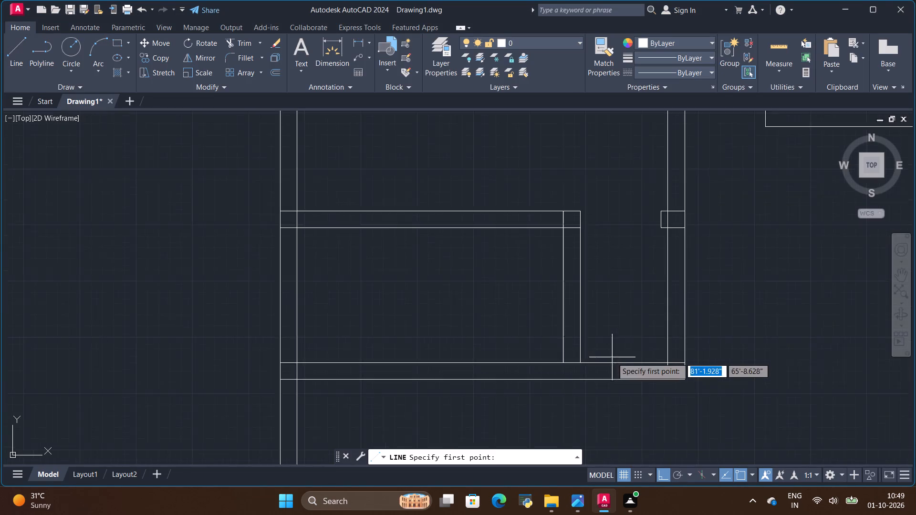
scroll(612, 360, "up", 1)
scroll(569, 383, "up", 2)
left_click(541, 336)
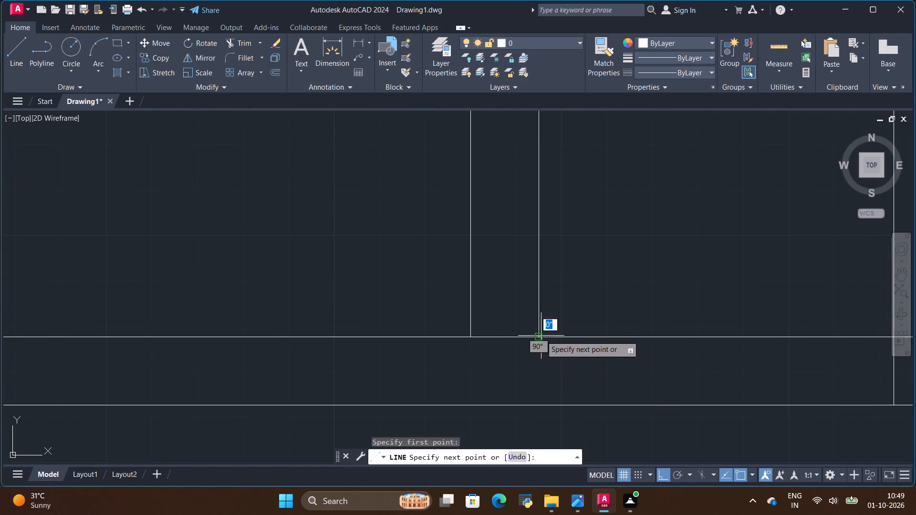
left_click(545, 407)
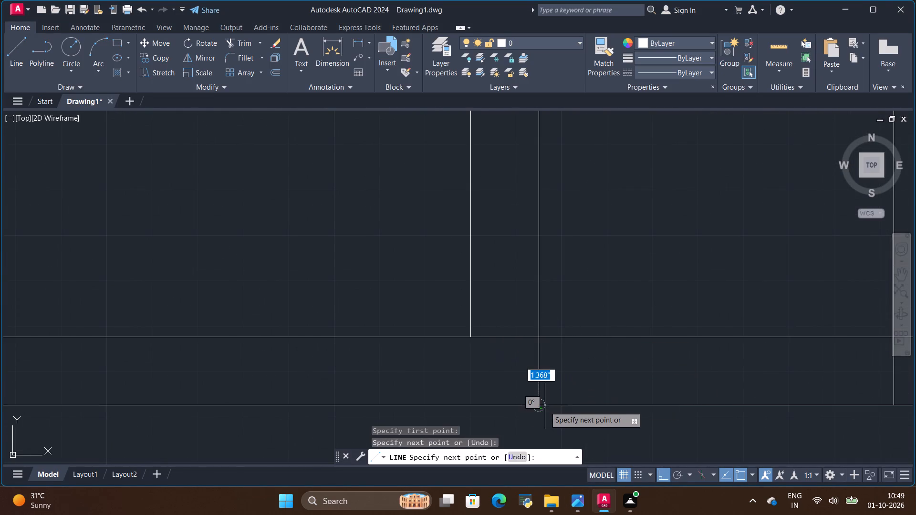
key("Escape")
scroll(538, 333, "down", 3)
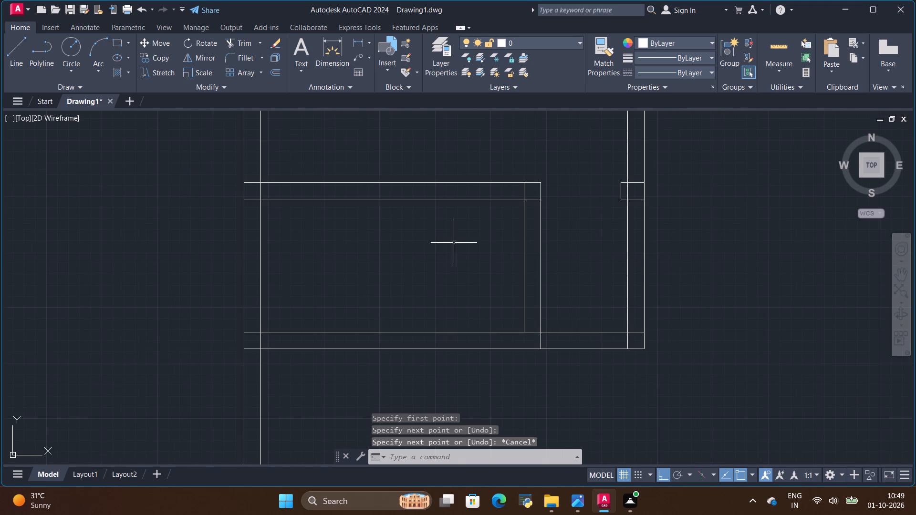
Trim away the middle wall below the short stub and the toilet's lower wall beyond its side wall, including the corner leftovers.
left_click(234, 46)
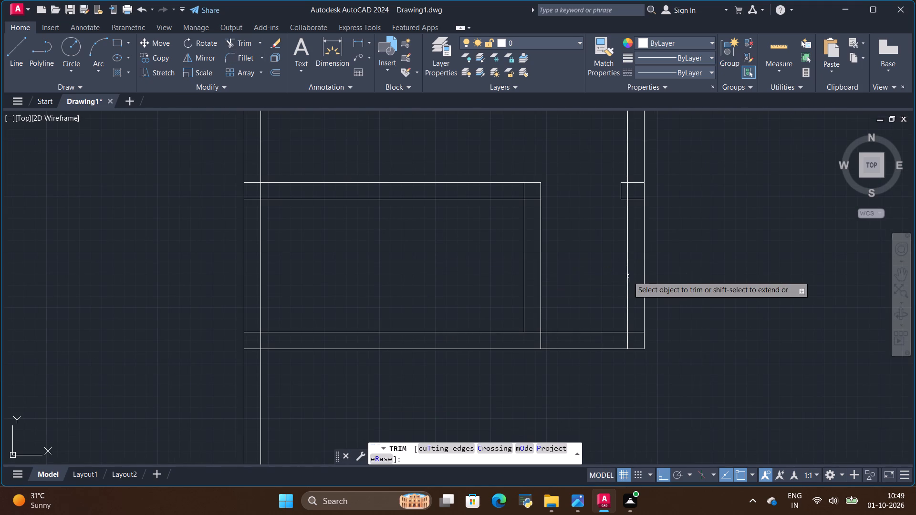
left_click(646, 264)
left_click_drag(650, 265, 614, 373)
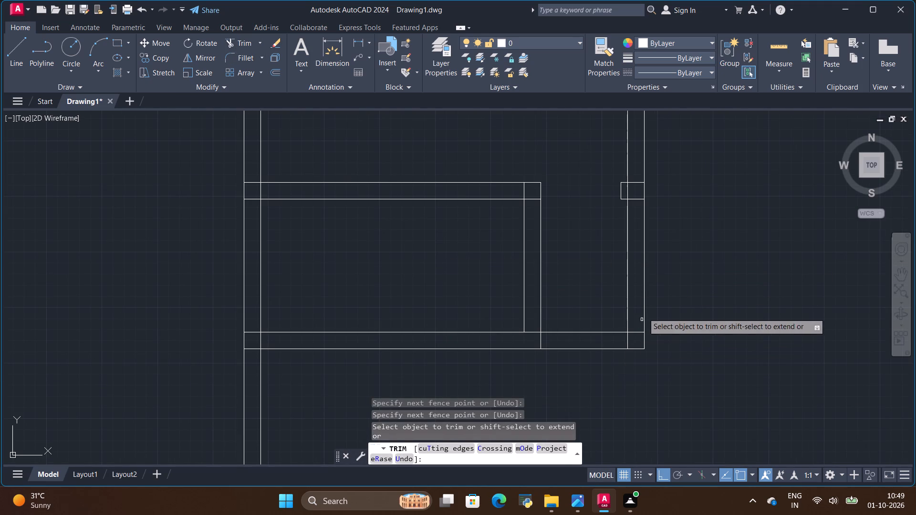
left_click_drag(645, 302, 613, 344)
left_click_drag(628, 298, 637, 300)
left_click_drag(619, 317, 634, 365)
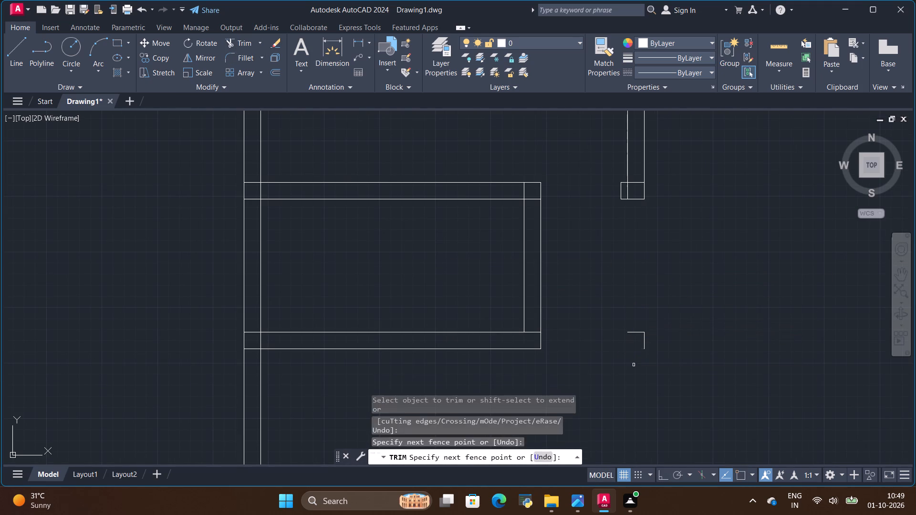
left_click_drag(638, 317, 639, 353)
left_click_drag(641, 331, 655, 348)
scroll(605, 303, "down", 1)
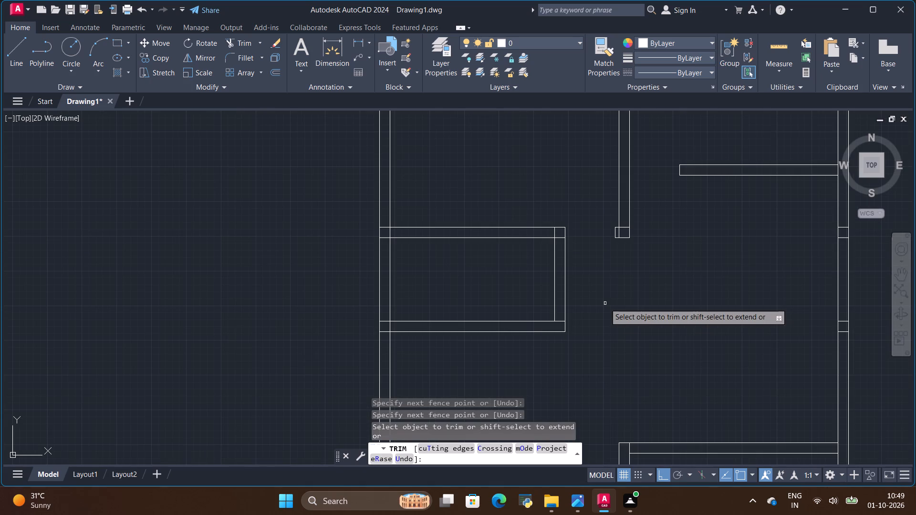
key("alt+Tab")
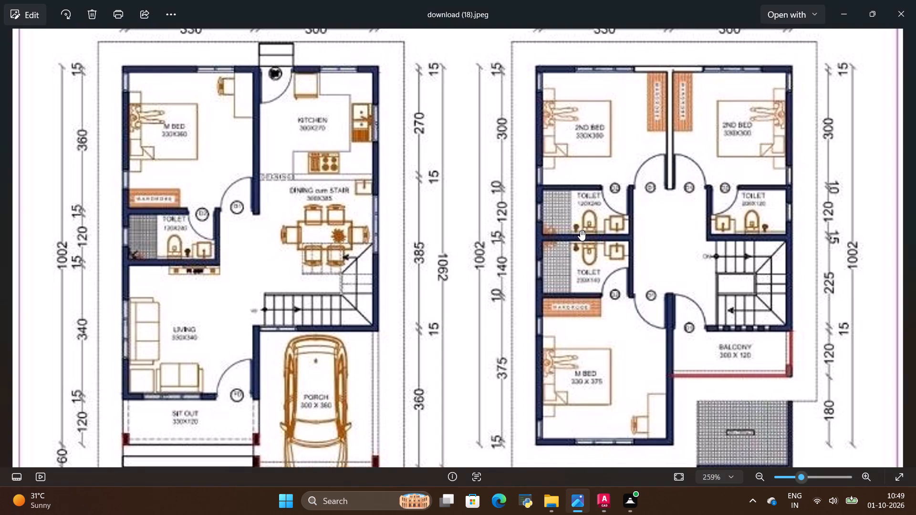
key("alt+Tab")
scroll(538, 246, "up", 2)
scroll(537, 195, "up", 1)
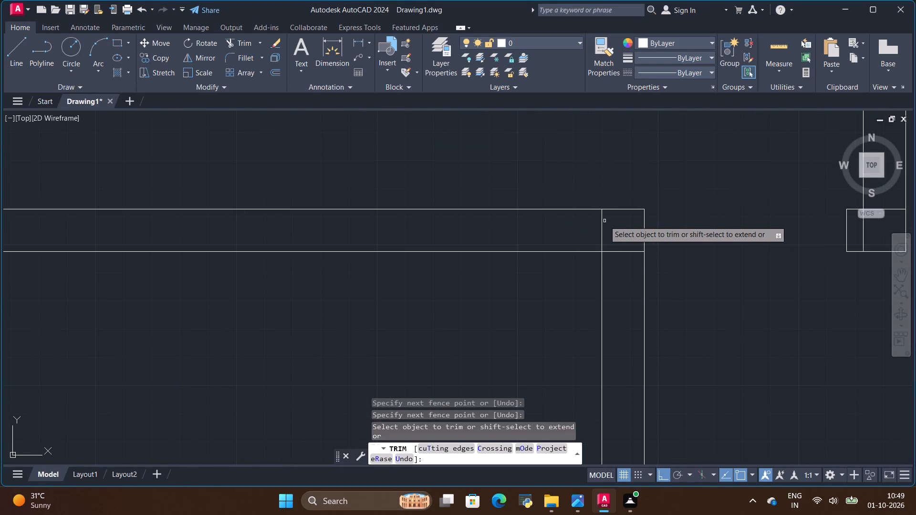
key("space")
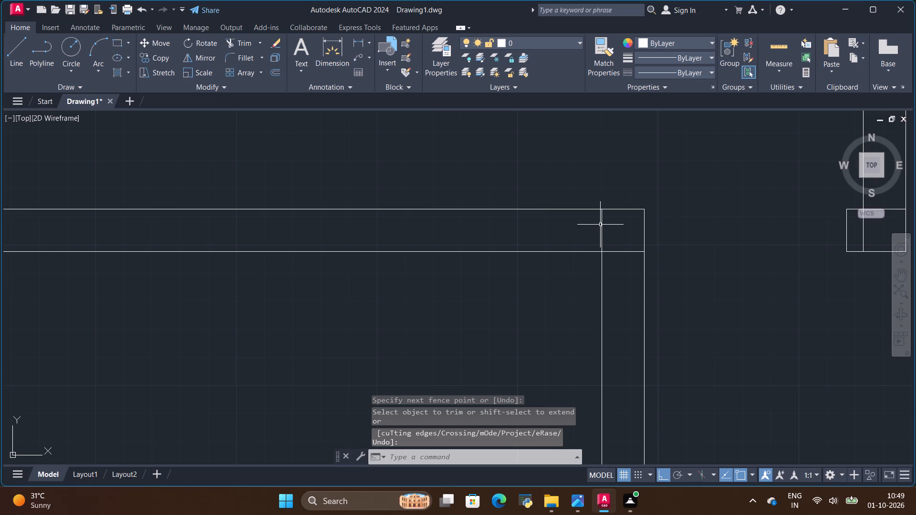
Copy the short line across the toilet's upper wall, at the side wall's inner face, 8" along the wall away from the door gap.
left_click(602, 225)
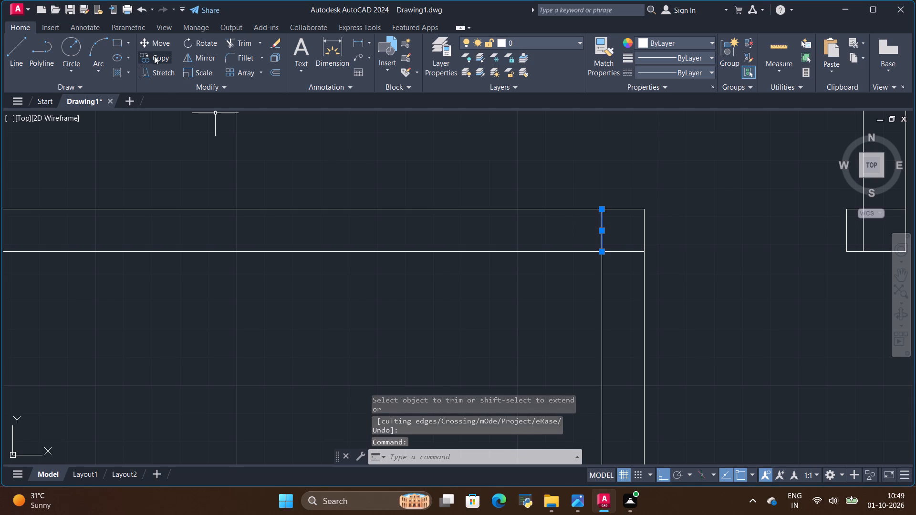
left_click(154, 56)
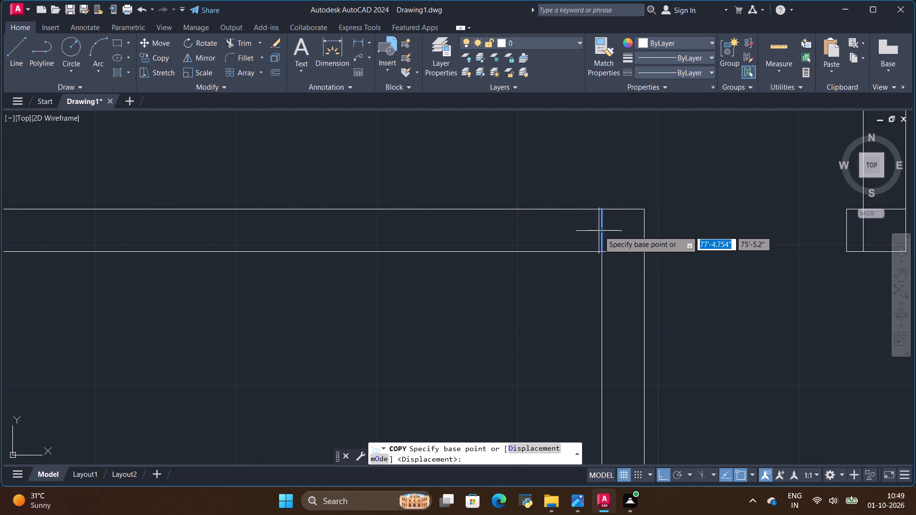
left_click(600, 231)
key("BackSpace")
key("BackSpace")
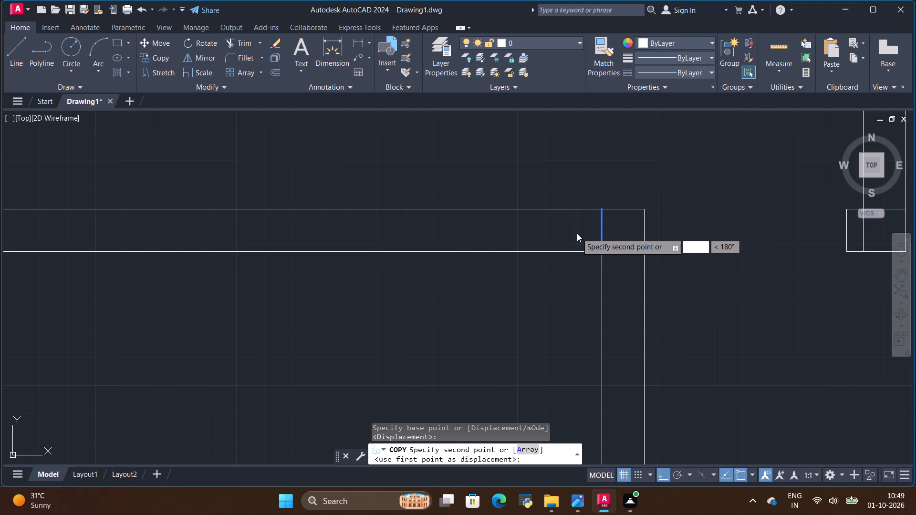
key("8")
key("shift+quotedbl")
key("Return")
key("Escape")
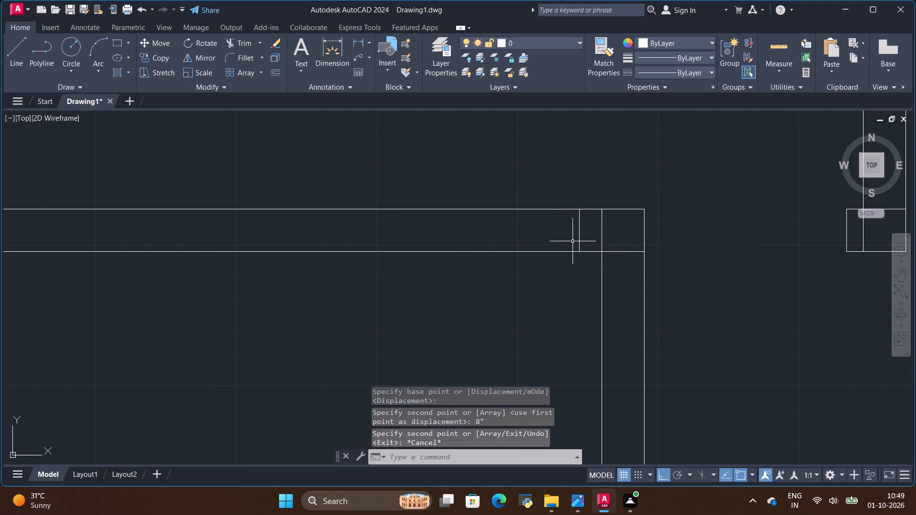
Copy the new short line 72" further along the toilet's upper wall, away from the side wall, to mark the toilet door opening.
left_click(578, 227)
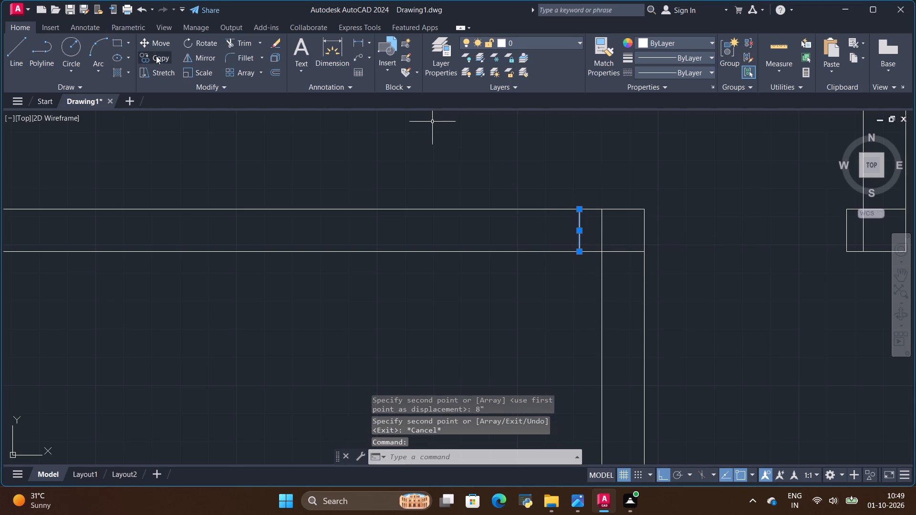
left_click(157, 56)
left_click(580, 228)
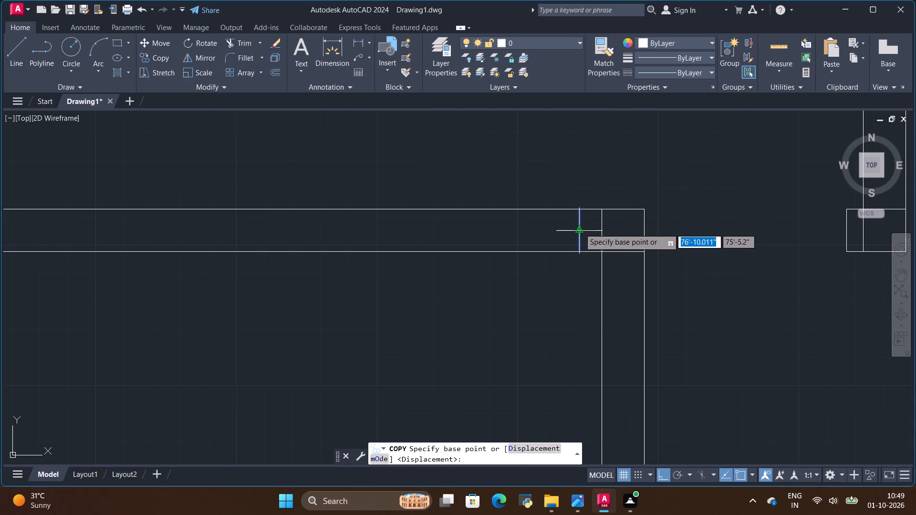
scroll(453, 217, "down", 3)
scroll(450, 218, "up", 2)
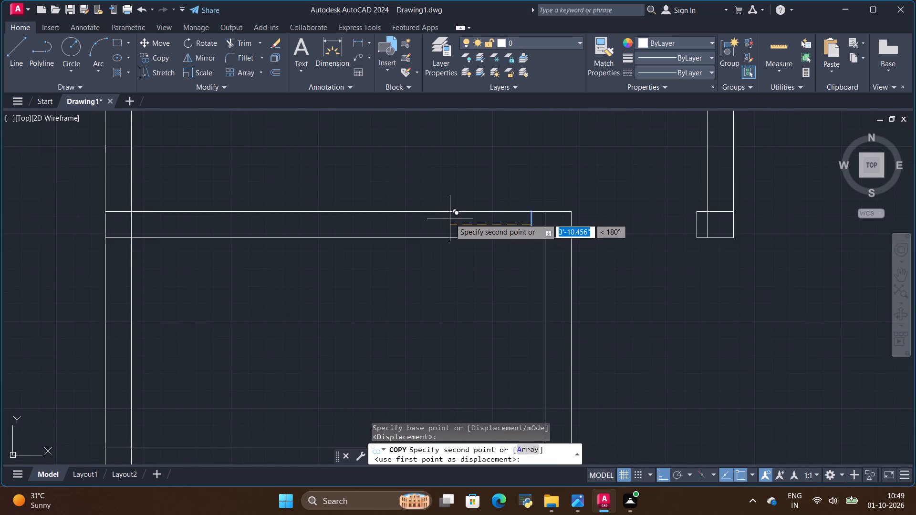
scroll(450, 218, "up", 1)
key("BackSpace")
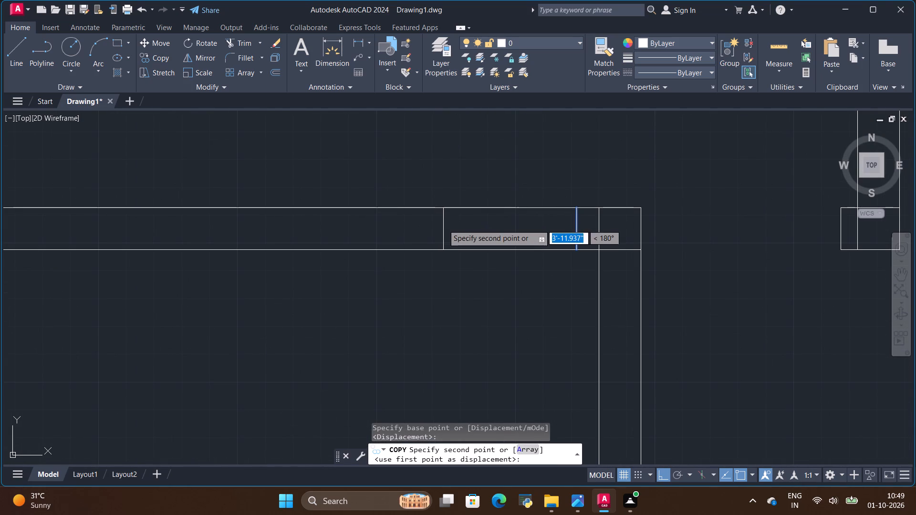
key("BackSpace")
type("72")
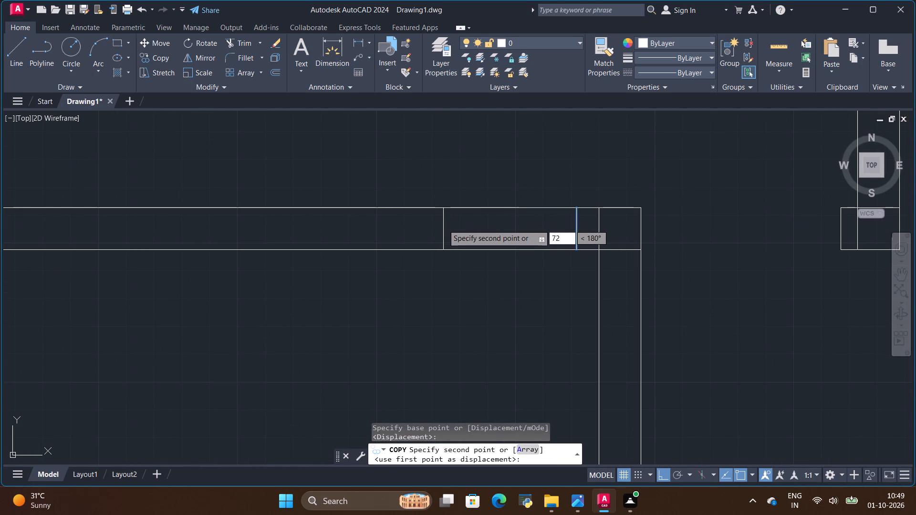
key("shift+quotedbl")
key("Return")
key("Escape")
scroll(459, 227, "down", 2)
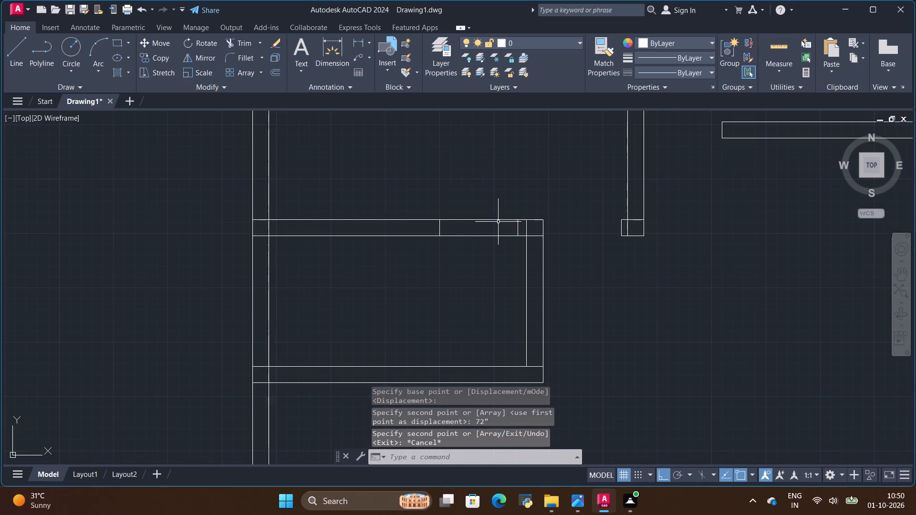
scroll(482, 232, "down", 1)
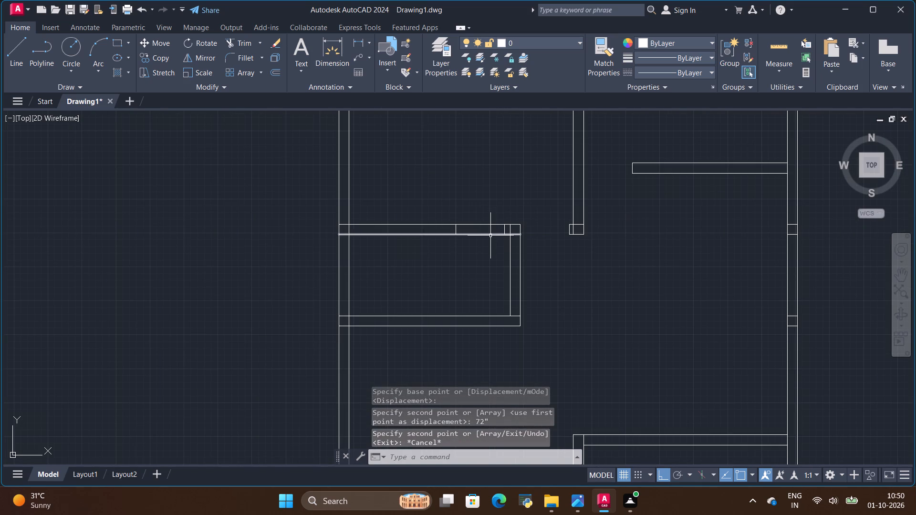
scroll(496, 242, "up", 1)
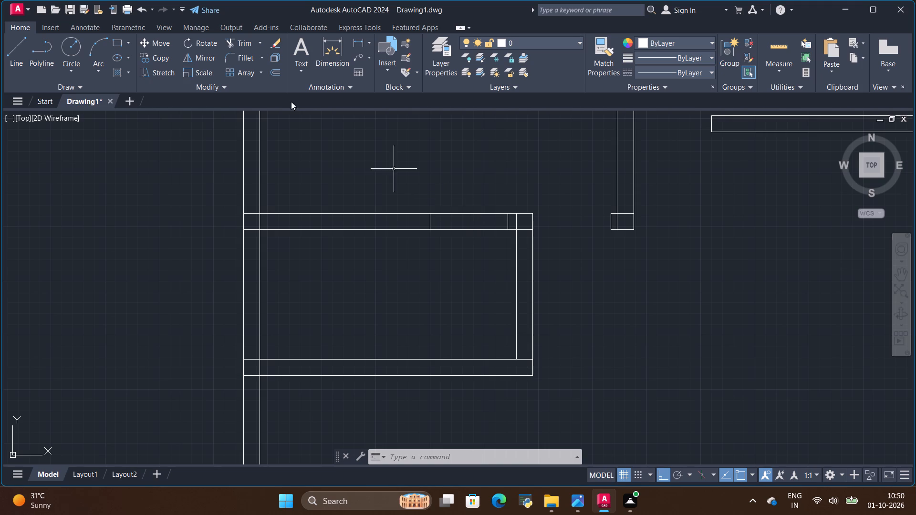
Trim the toilet's upper wall lines between the two short marking lines to open the doorway to the master bedroom.
left_click(249, 41)
left_click_drag(438, 181, 458, 234)
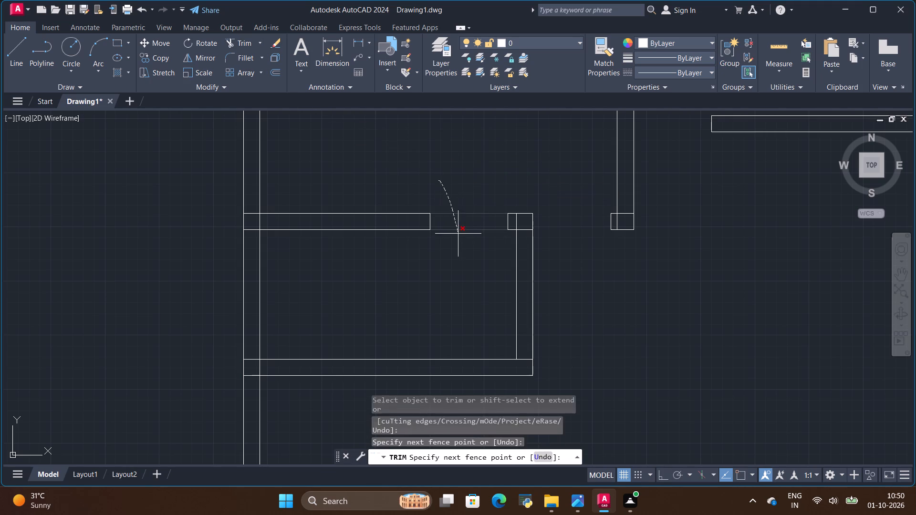
left_click_drag(458, 234, 460, 237)
Trim the leftover lines inside the corner where the toilet's side wall meets its upper wall beside the doorway.
scroll(522, 210, "up", 4)
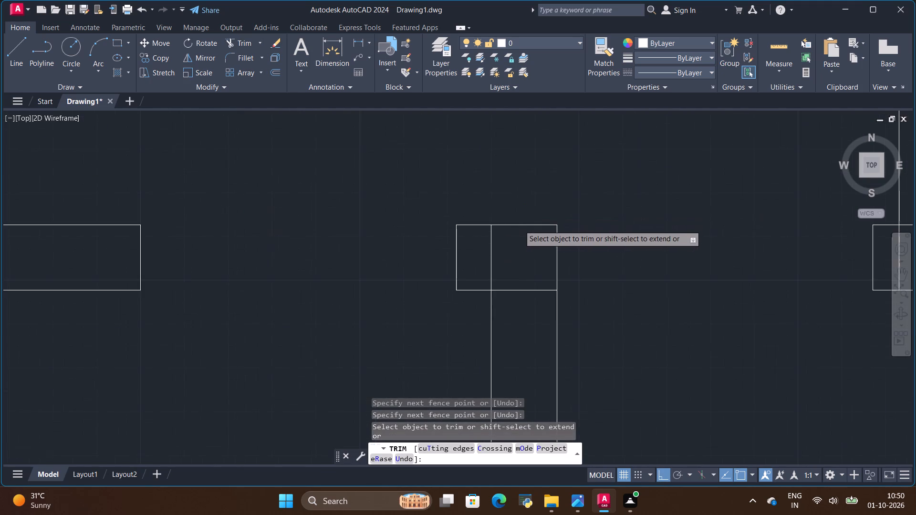
scroll(519, 225, "up", 1)
left_click_drag(493, 291, 440, 316)
scroll(400, 223, "down", 1)
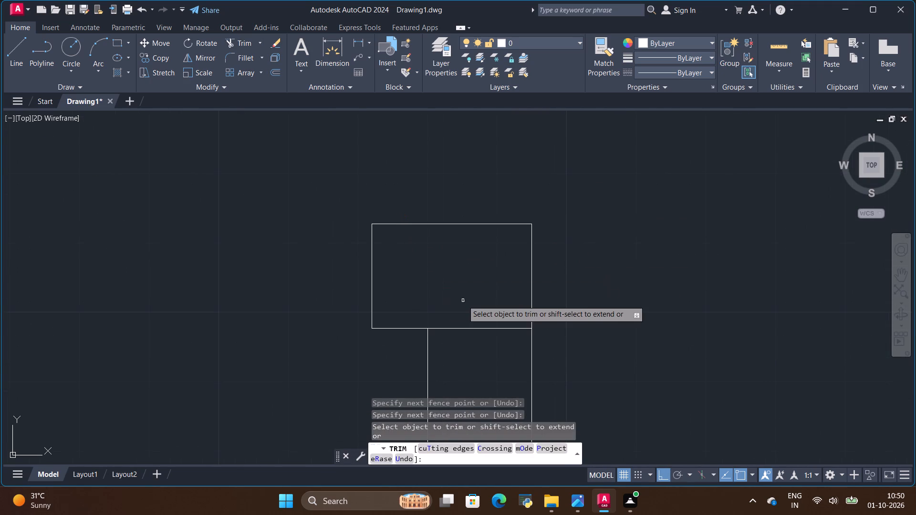
left_click_drag(464, 298, 478, 343)
Trim the leftover lines inside the stub at the lower end of the middle wall, across from the toilet corner.
scroll(408, 267, "down", 3)
scroll(581, 261, "up", 2)
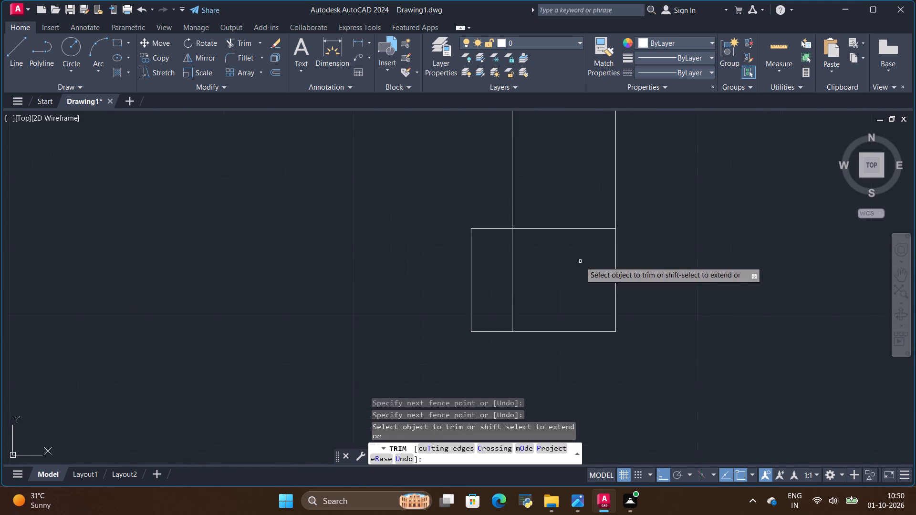
scroll(580, 261, "up", 2)
left_click_drag(542, 175, 472, 305)
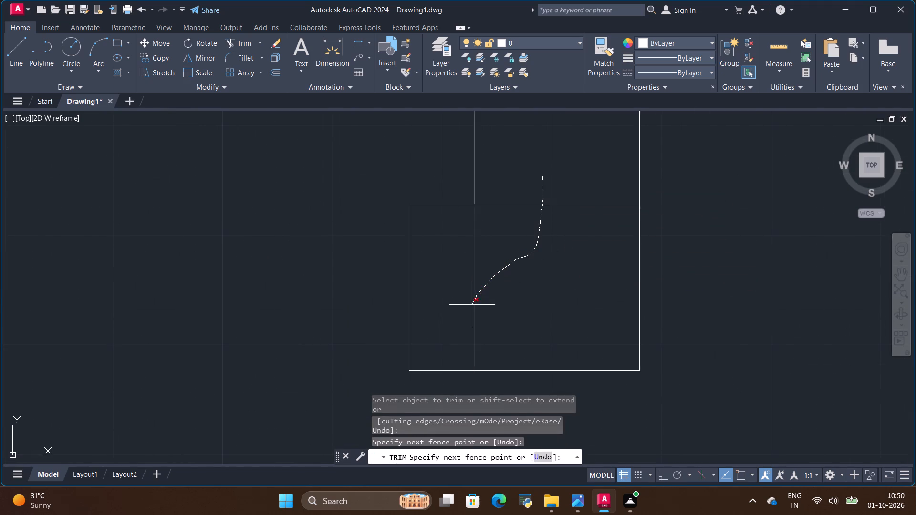
left_click_drag(472, 305, 471, 306)
scroll(519, 278, "down", 6)
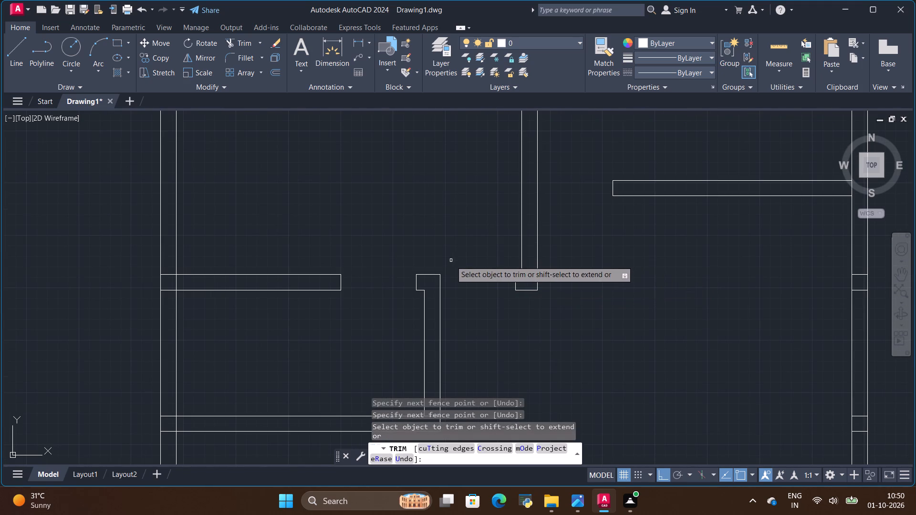
scroll(448, 250, "down", 1)
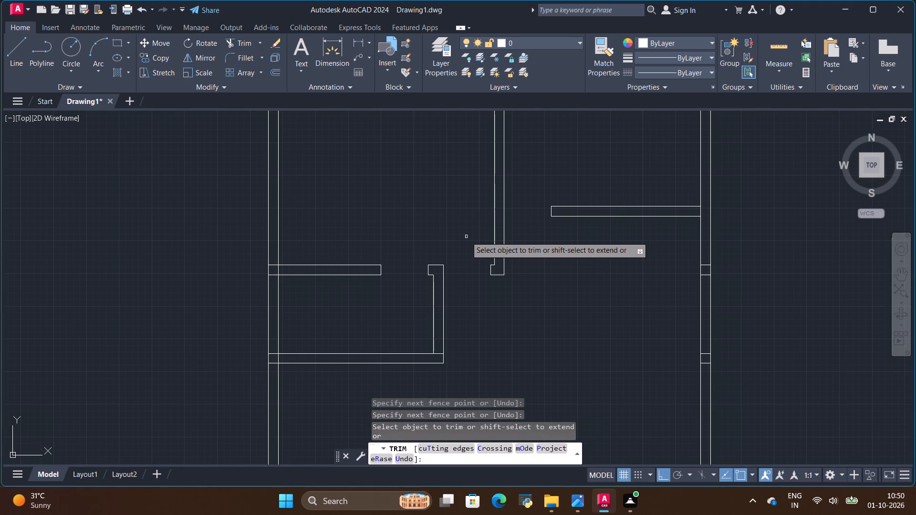
Compare the drawn ground floor walls with the reference image, examining the stair, porch, kitchen and bedroom areas for the remaining elements.
key("alt+Tab")
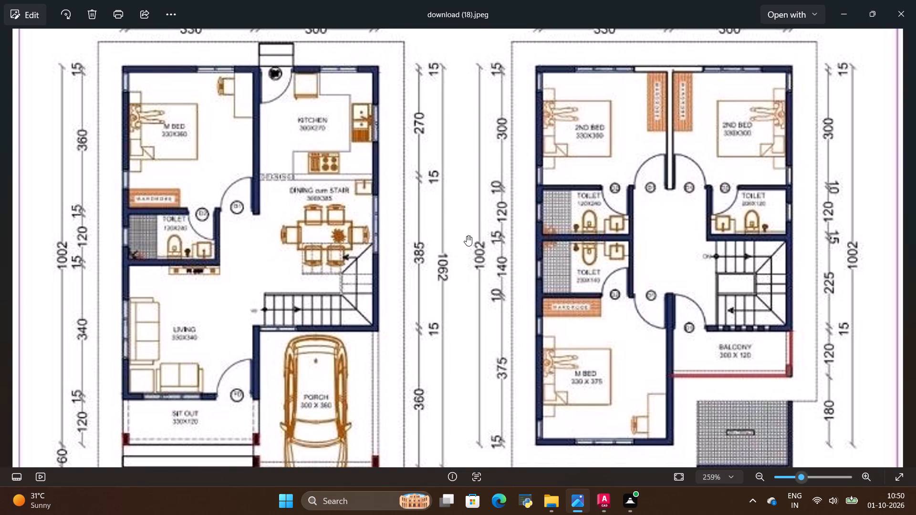
key("alt+Tab")
scroll(471, 233, "down", 3)
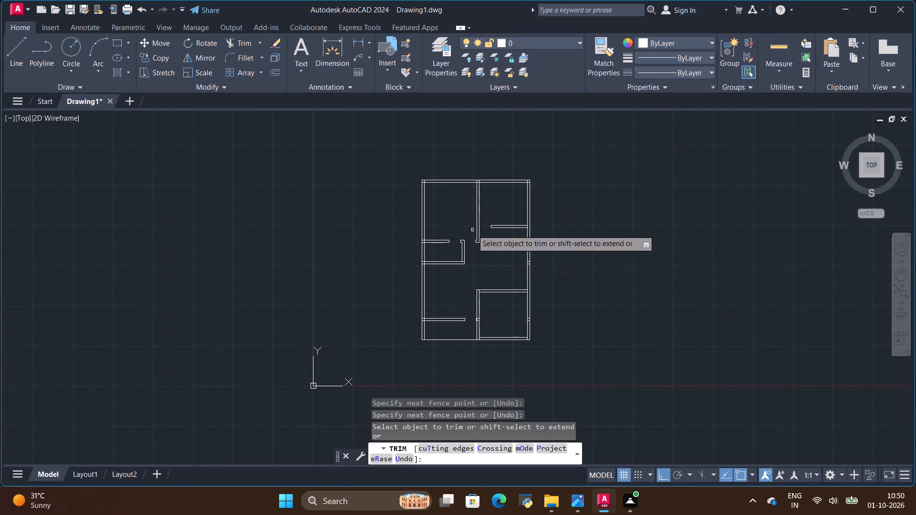
key("alt+Tab")
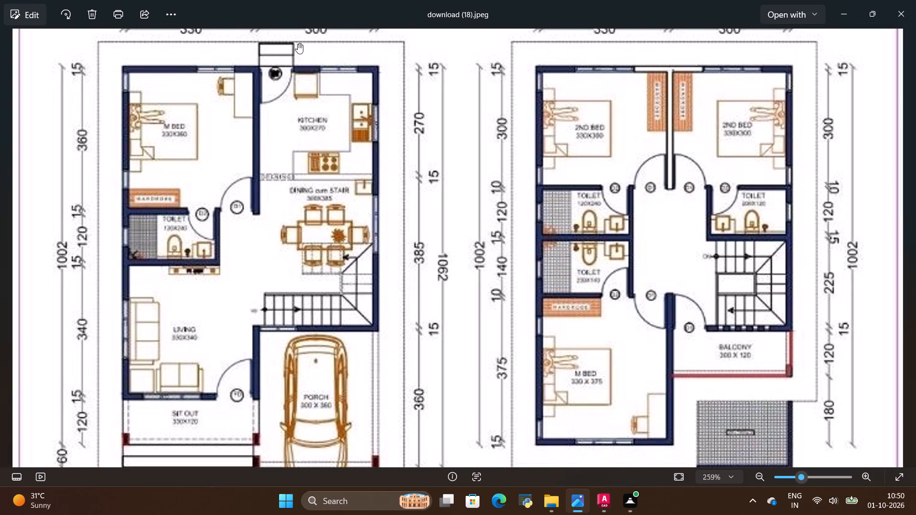
scroll(358, 238, "down", 1)
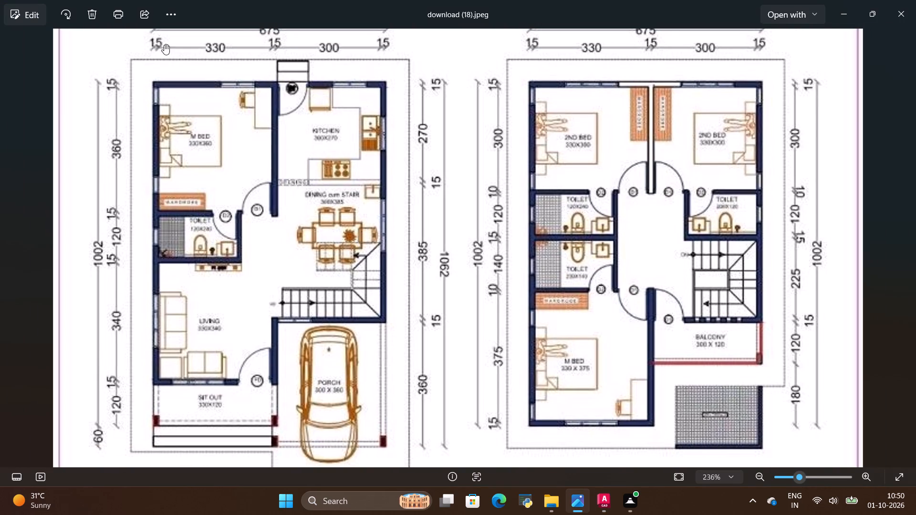
key("alt+Tab")
scroll(432, 223, "up", 1)
scroll(432, 223, "down", 1)
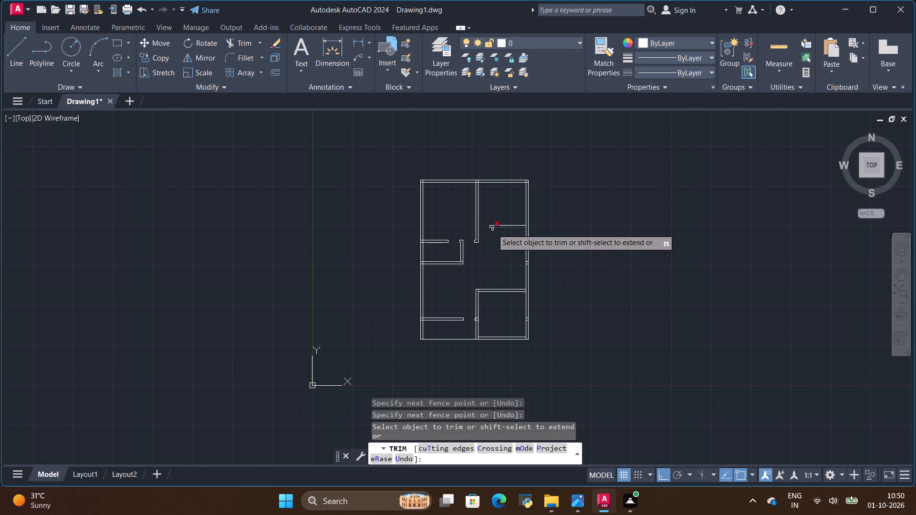
key("alt+Tab")
scroll(384, 209, "down", 1)
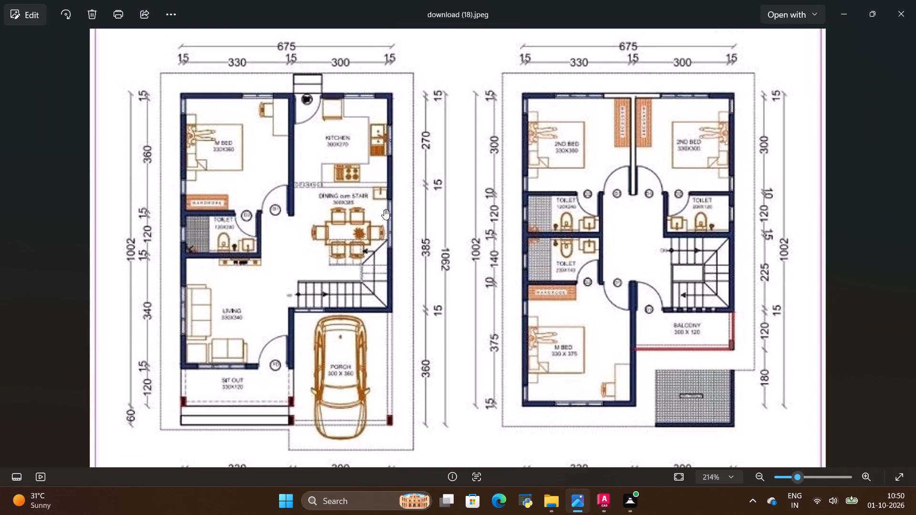
key("alt+Tab")
key("alt+Tab")
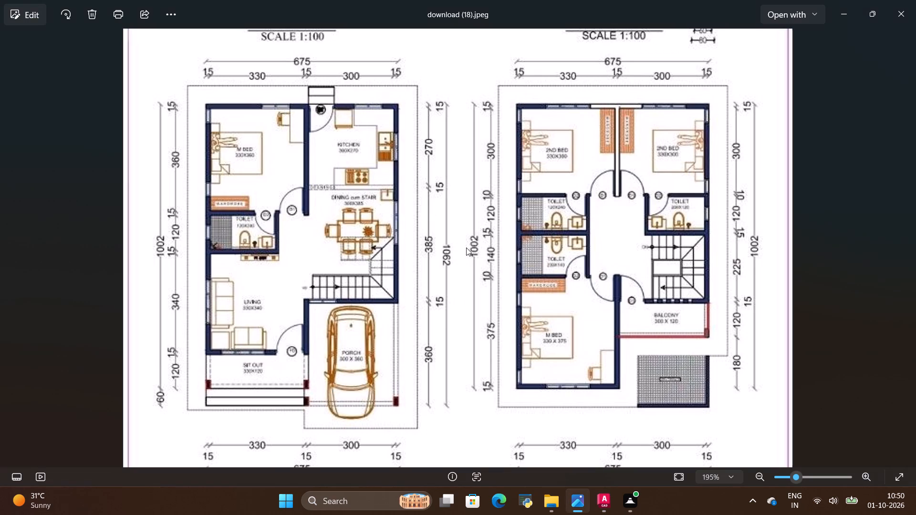
key("alt+Tab")
key("alt+Tab")
key("alt+Tab")
key("alt+Tab")
scroll(295, 292, "up", 5)
scroll(232, 293, "up", 3)
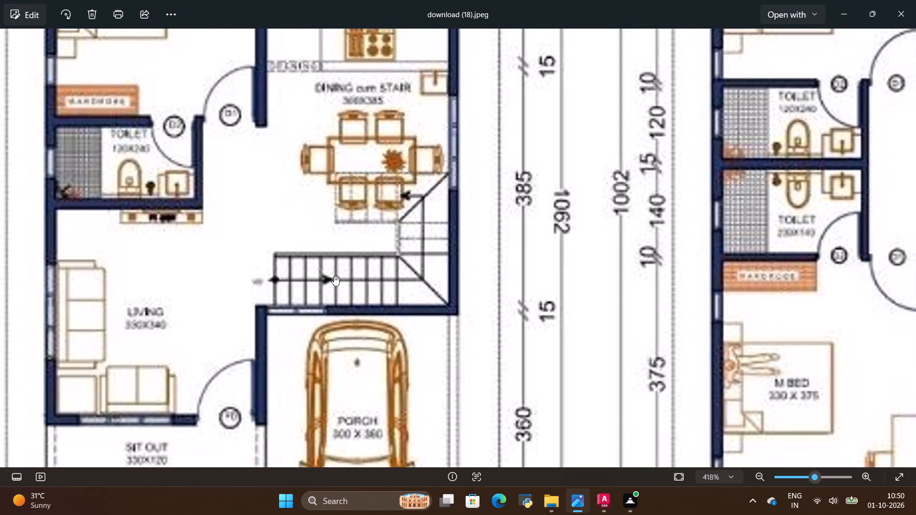
scroll(367, 275, "down", 1)
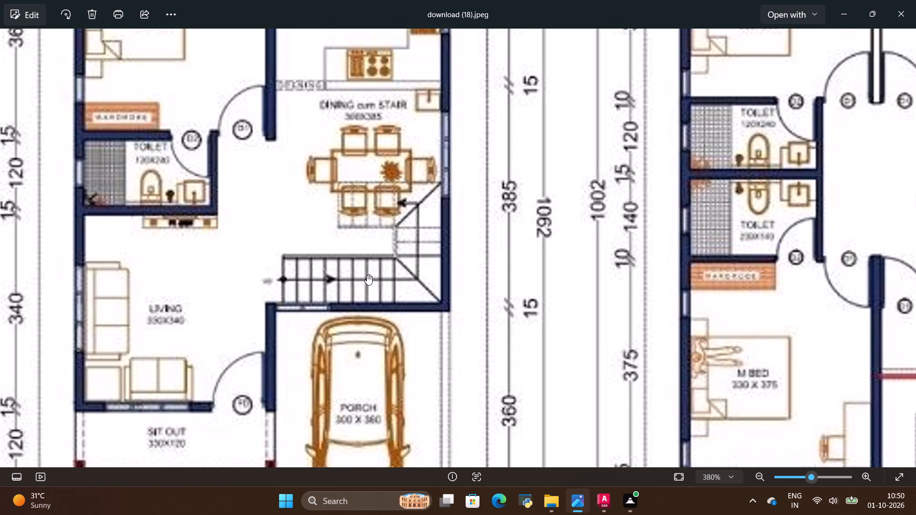
scroll(367, 274, "down", 2)
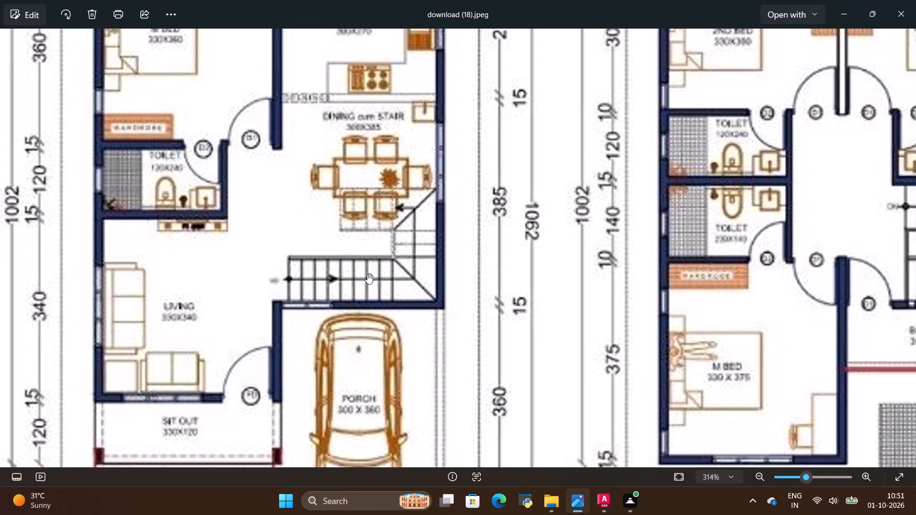
scroll(367, 274, "down", 4)
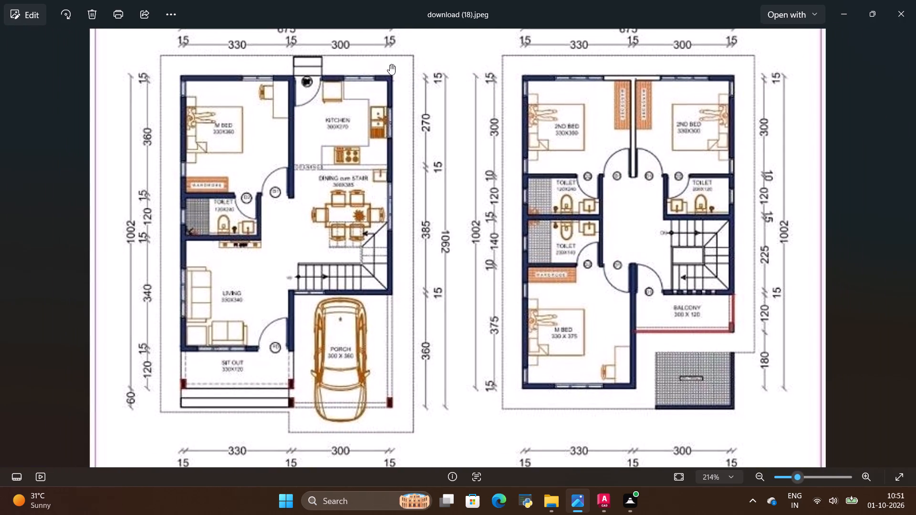
scroll(367, 62, "up", 1)
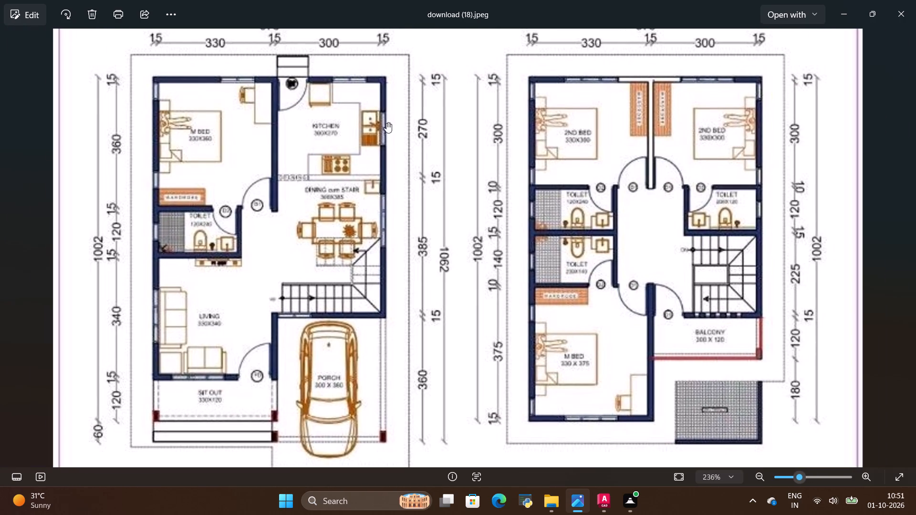
key("alt+Tab")
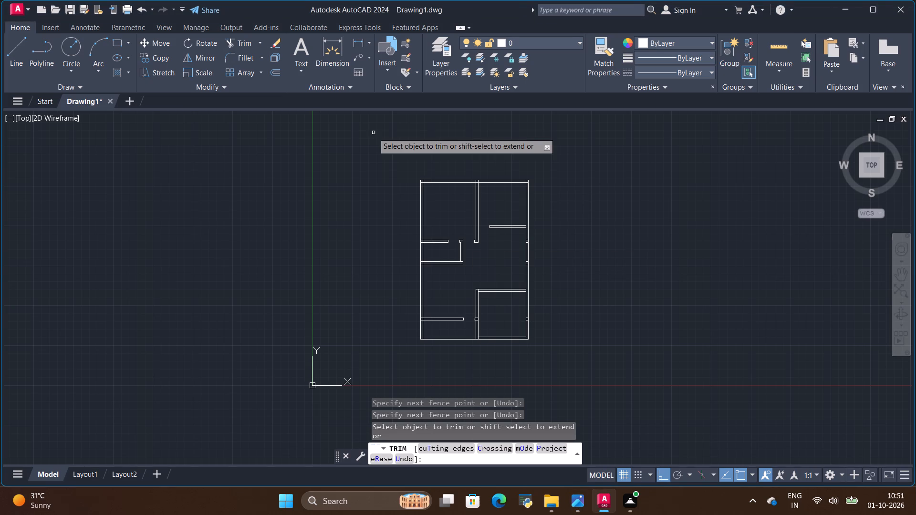
key("alt+Tab")
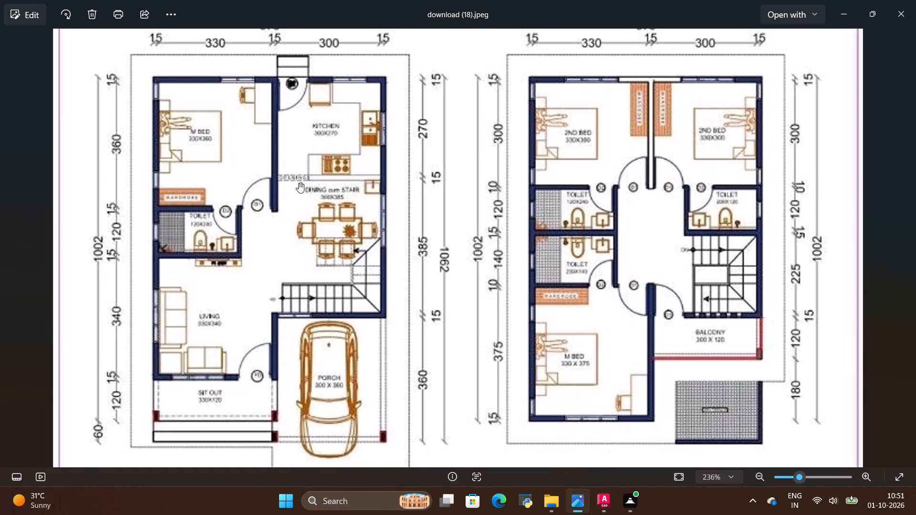
key("alt+Tab")
scroll(459, 204, "up", 1)
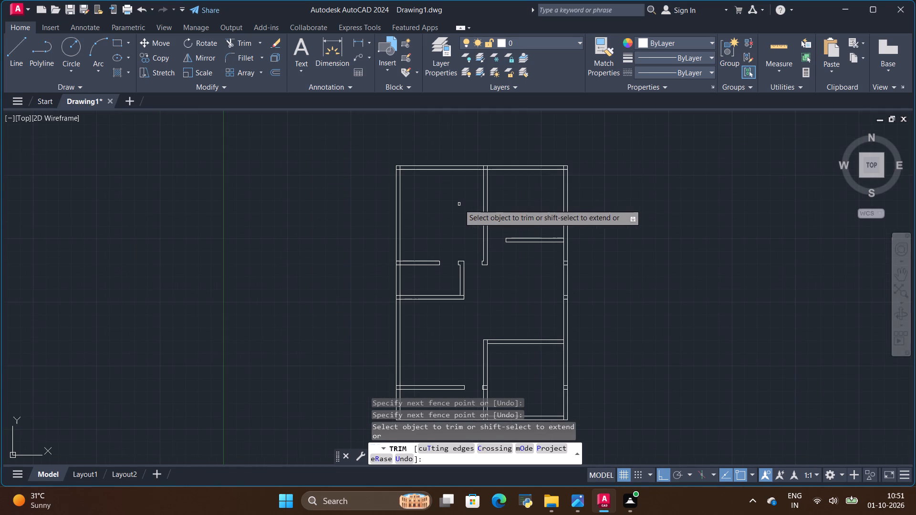
key("alt+Tab")
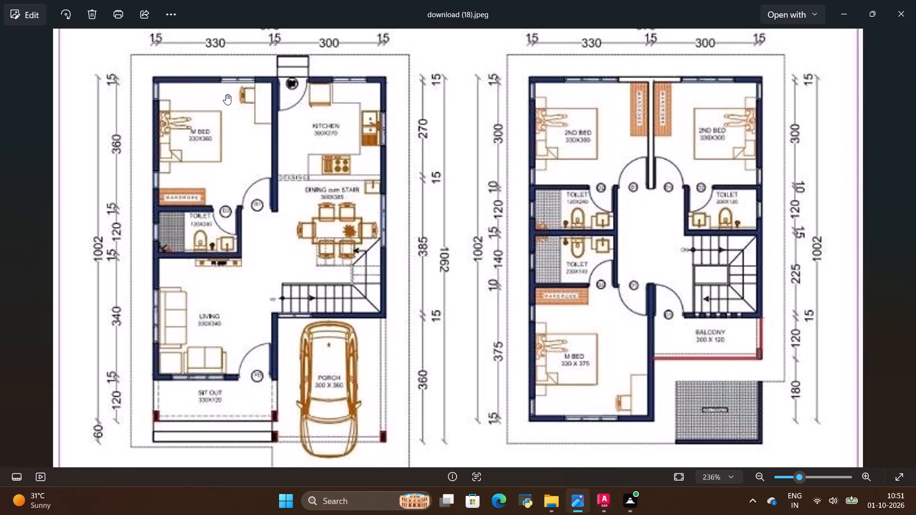
key("alt+Tab")
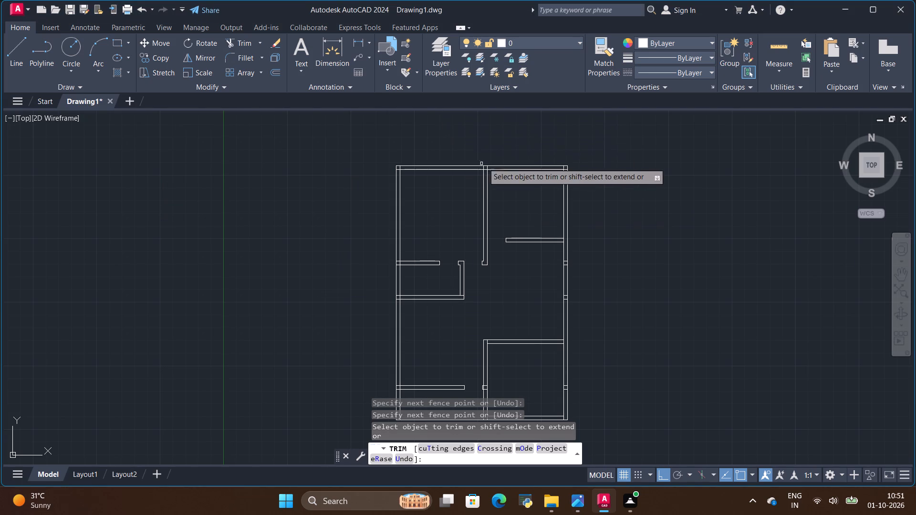
Draw a 96" horizontal line in the empty space beside the plan, beyond the kitchen's outer wall.
scroll(502, 149, "up", 2)
scroll(370, 165, "down", 2)
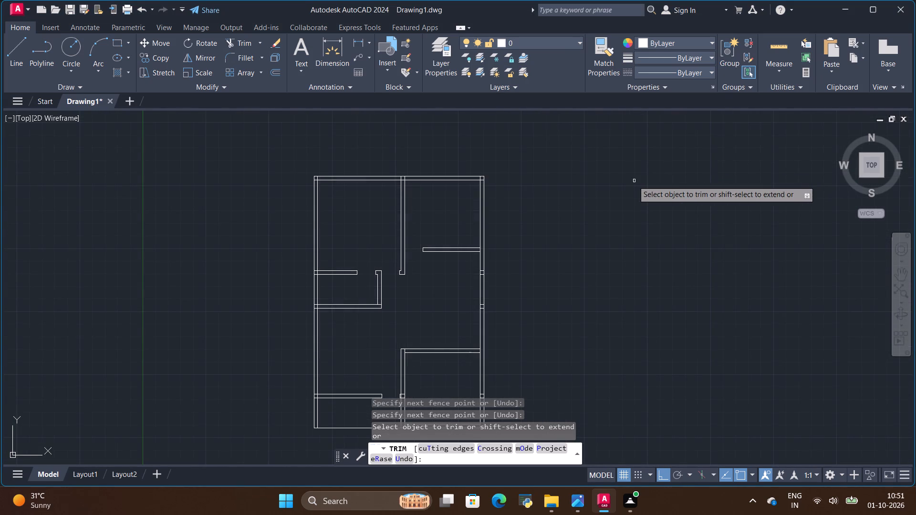
scroll(625, 181, "up", 1)
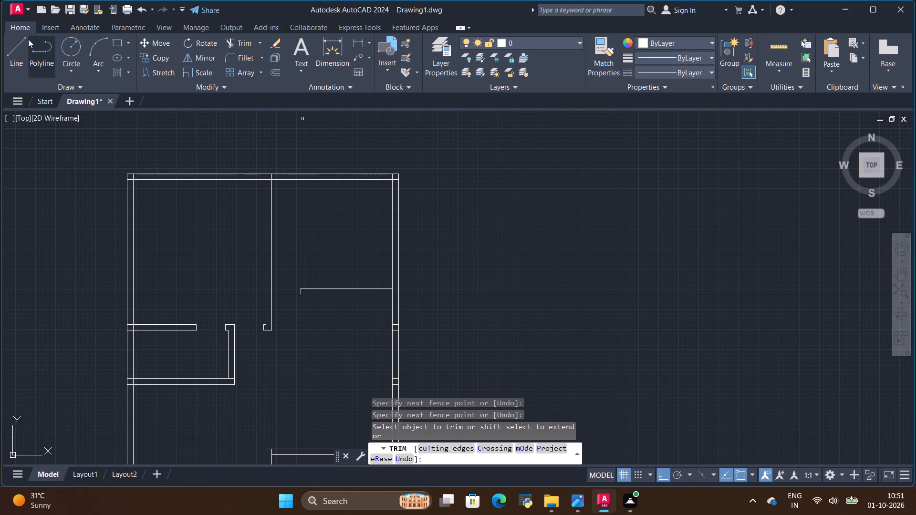
left_click(13, 42)
left_click(487, 179)
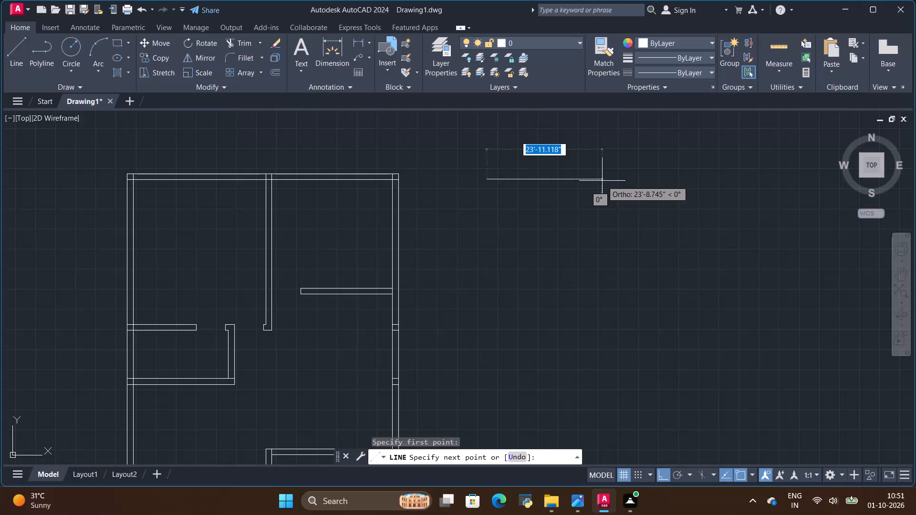
key("BackSpace")
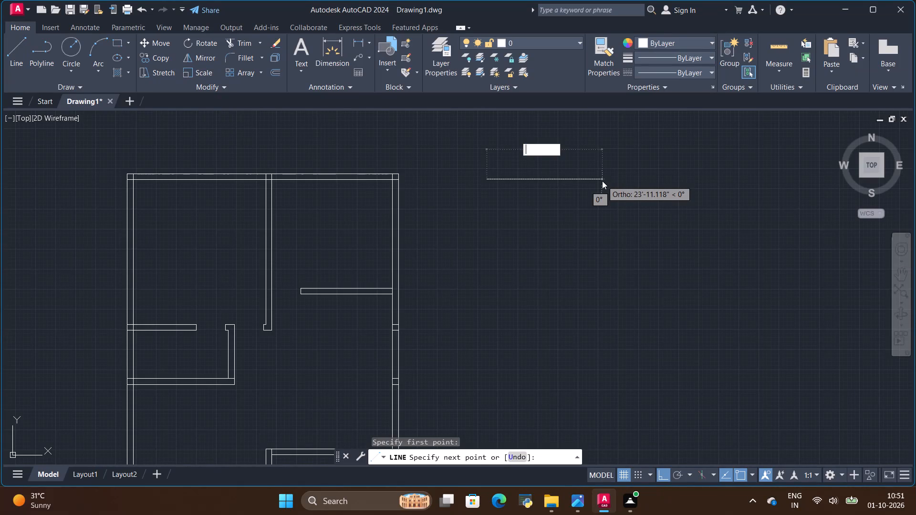
type("96")
key("shift+quotedbl")
key("Return")
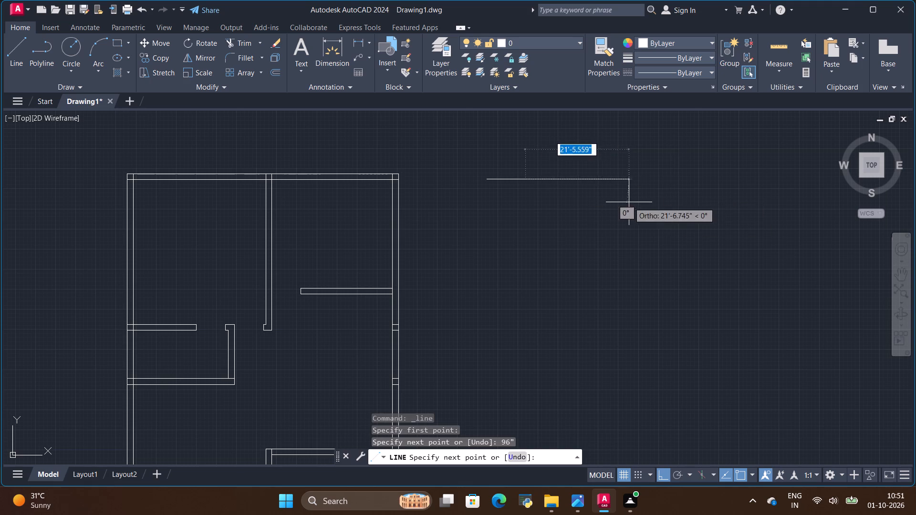
scroll(484, 192, "up", 3)
scroll(493, 190, "down", 2)
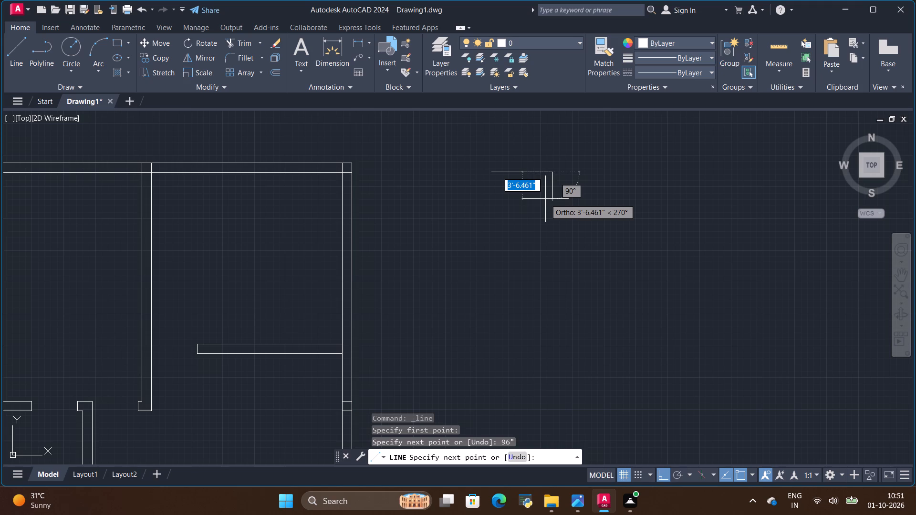
key("Escape")
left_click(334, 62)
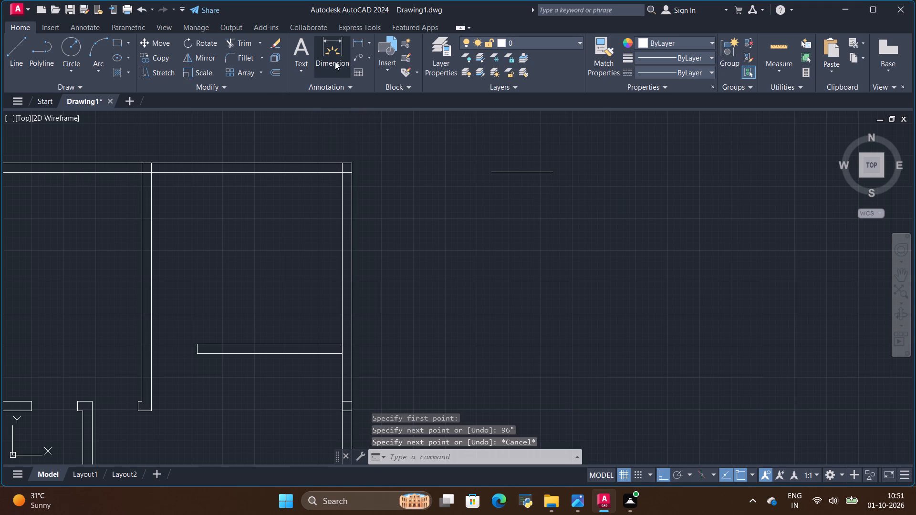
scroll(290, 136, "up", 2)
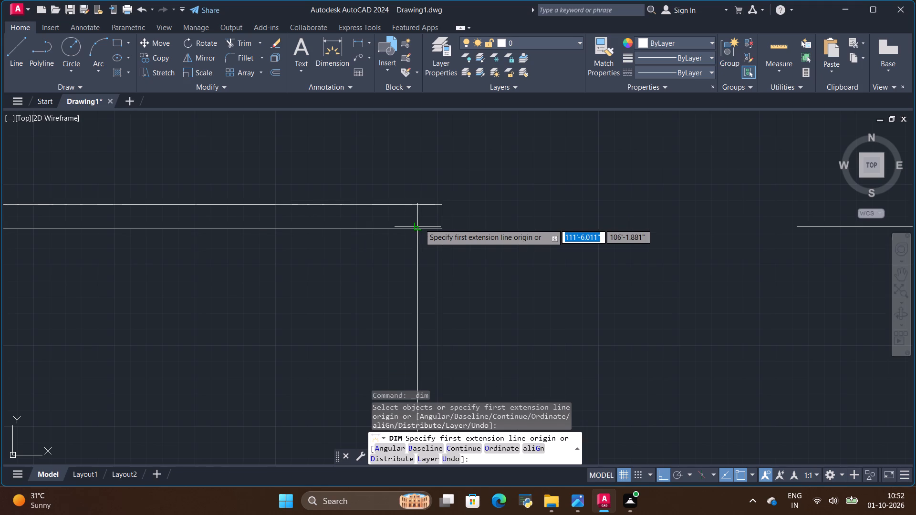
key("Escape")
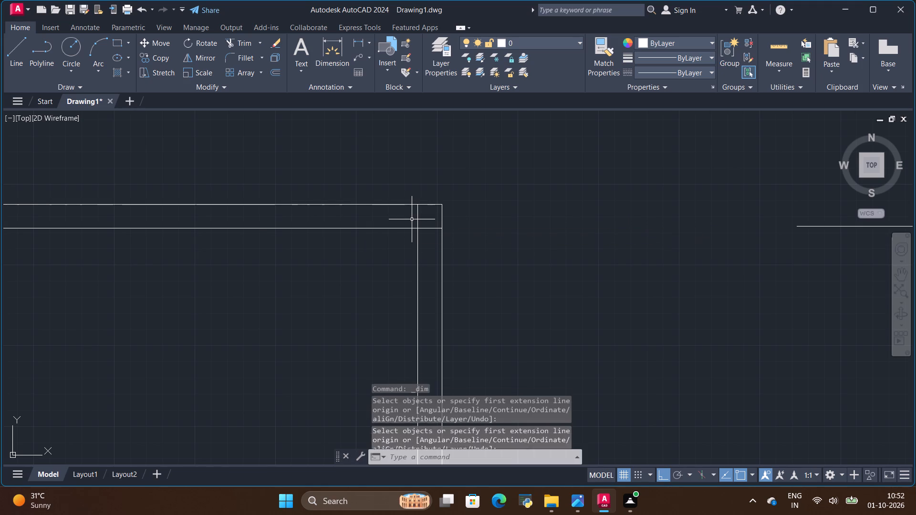
Draw a short vertical line across the top wall's thickness at the inner face of the kitchen's outer wall.
left_click(16, 61)
scroll(427, 203, "up", 1)
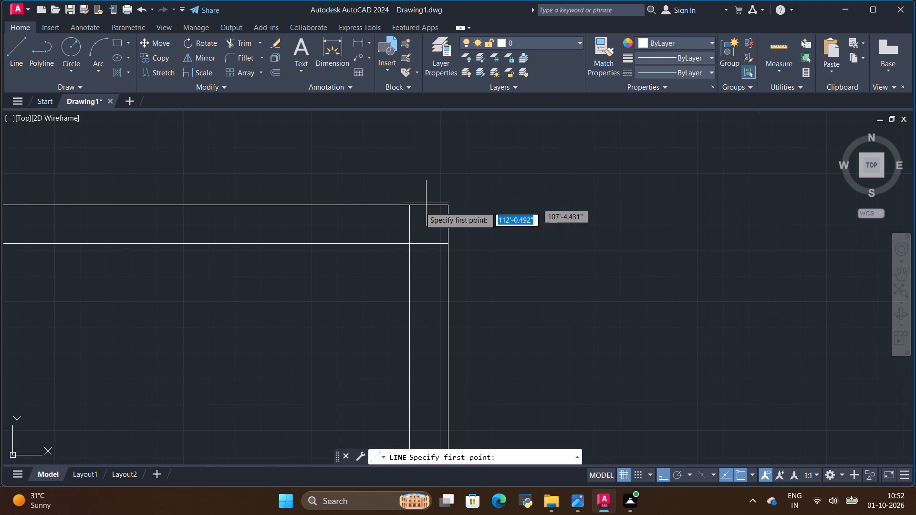
left_click(411, 206)
left_click(410, 242)
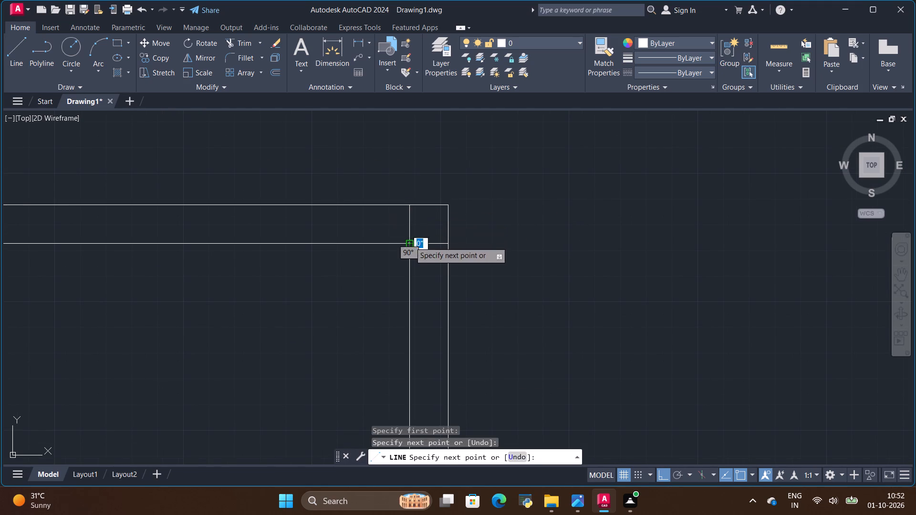
key("Escape")
left_click(334, 51)
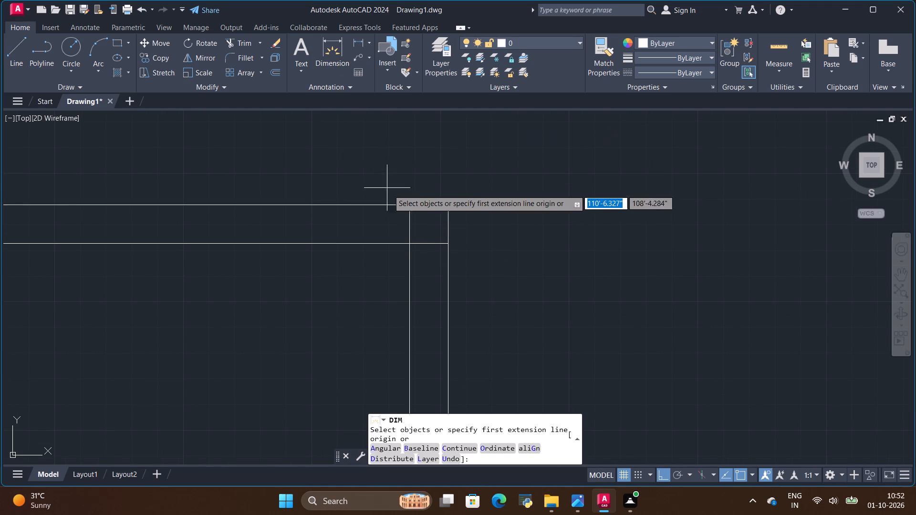
key("Escape")
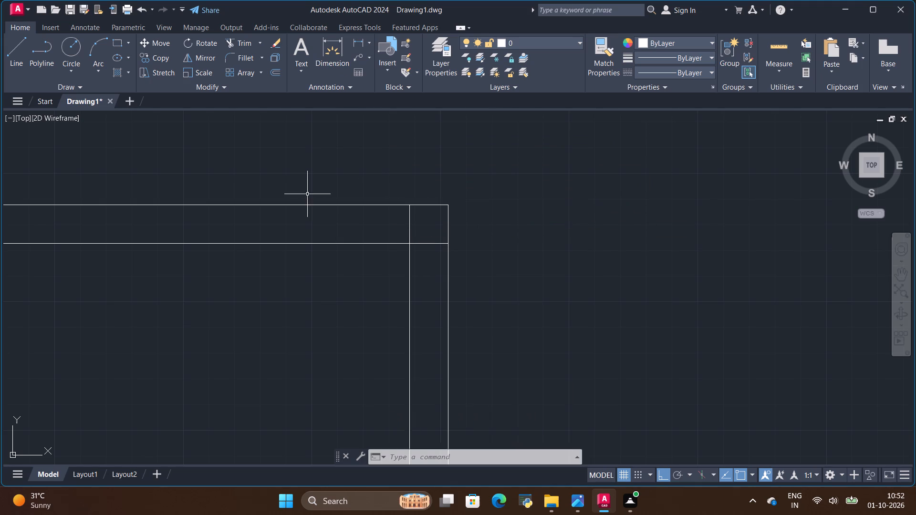
Draw a 15" line straight down from the left end of the separate 96" line.
scroll(351, 218, "down", 2)
scroll(625, 232, "up", 1)
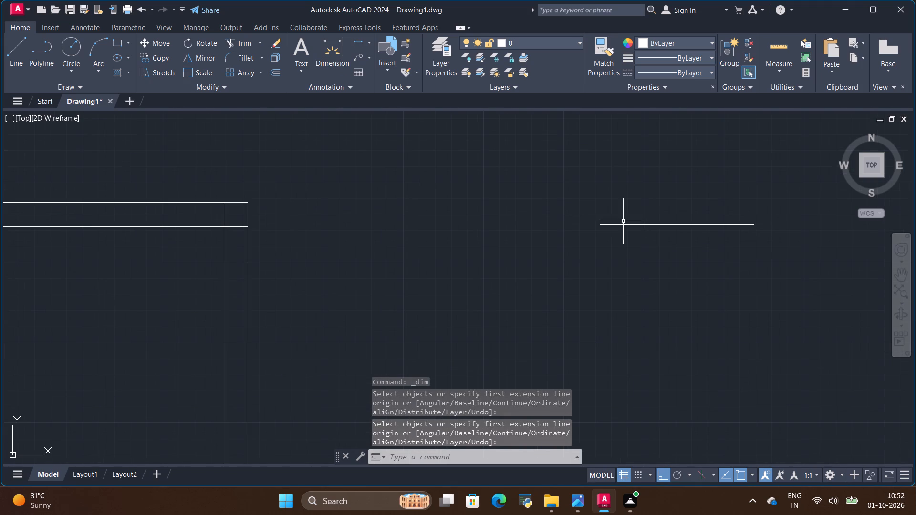
left_click(16, 47)
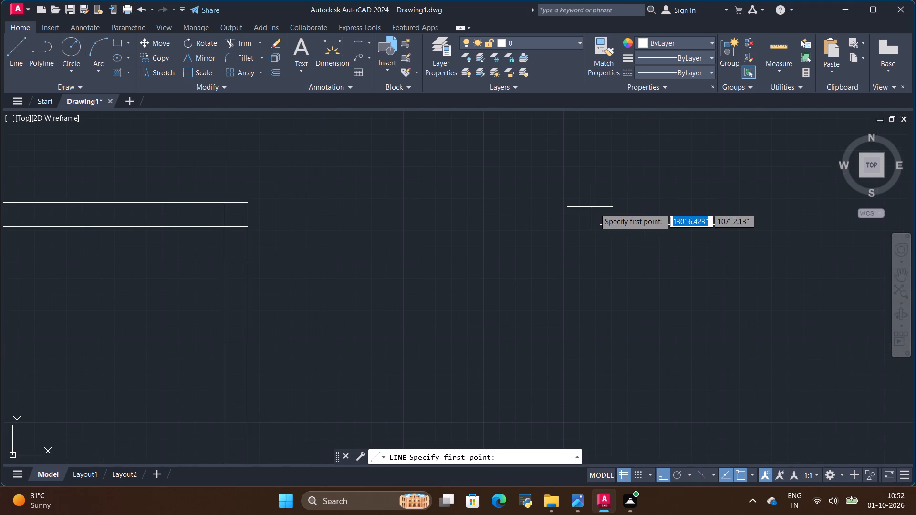
scroll(597, 208, "up", 2)
left_click(598, 250)
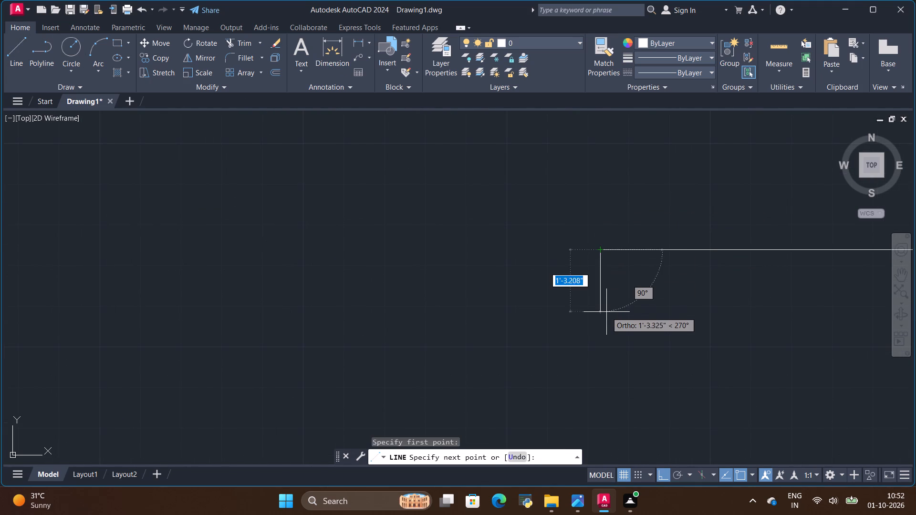
key("BackSpace")
key("BackSpace")
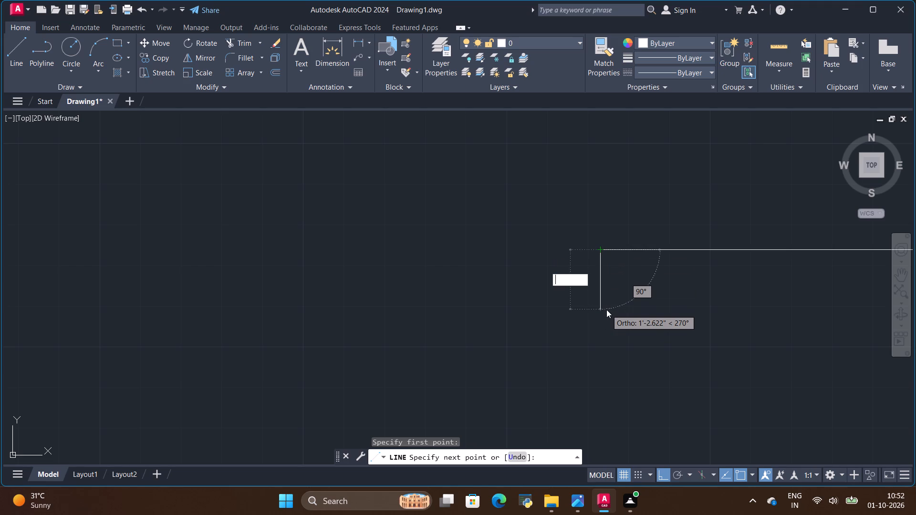
type("15")
key("shift+quotedbl")
key("Return")
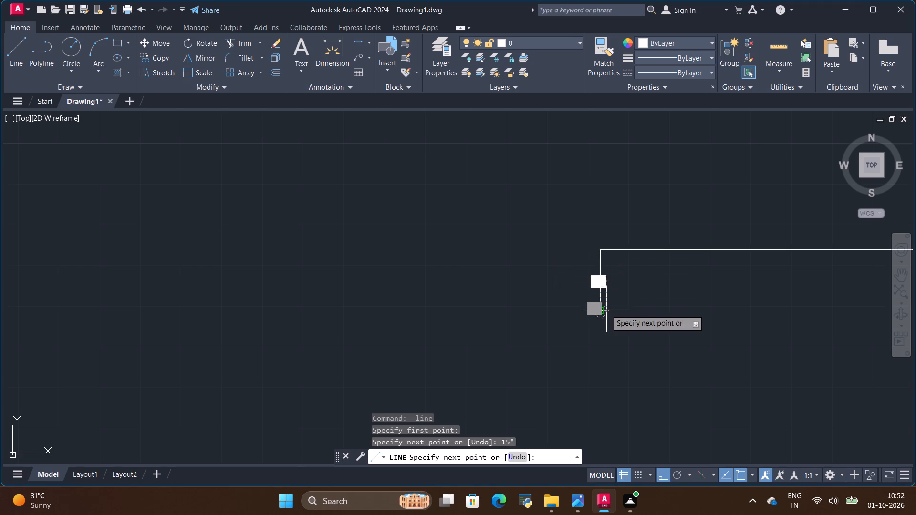
key("Escape")
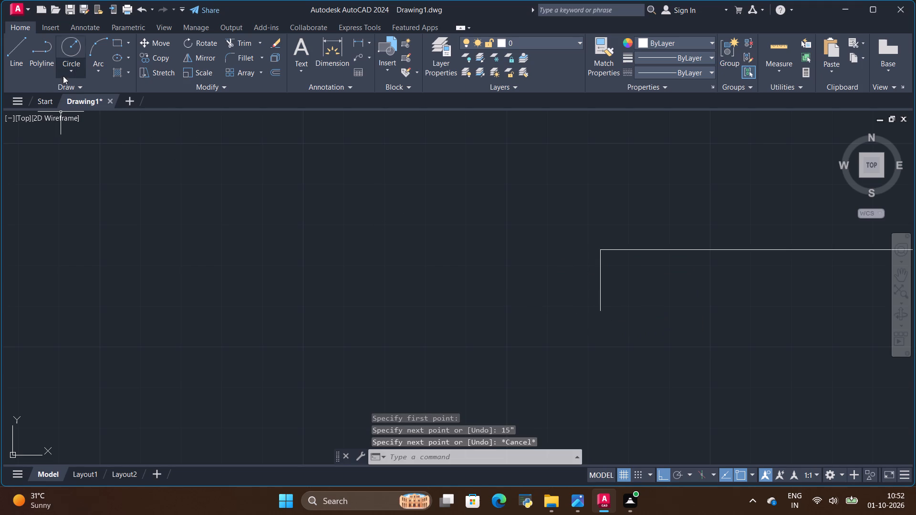
Draw a rectangle from the lower end of the 15" line to the opposite end of the 96" line.
left_click(117, 46)
scroll(293, 245, "down", 1)
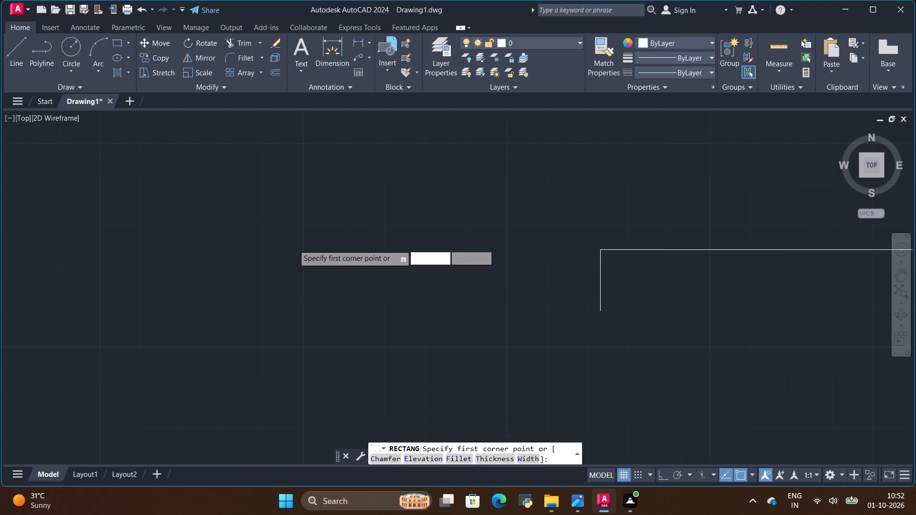
left_click(483, 289)
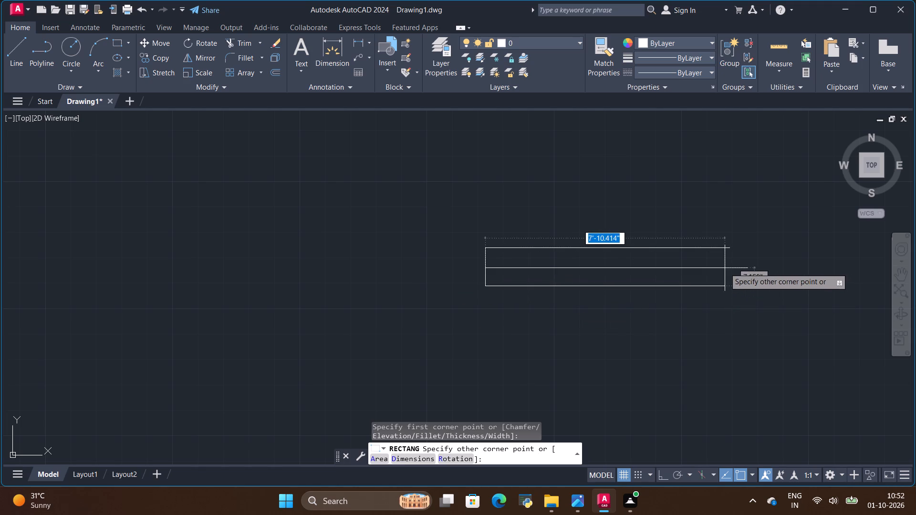
left_click(728, 250)
key("Escape")
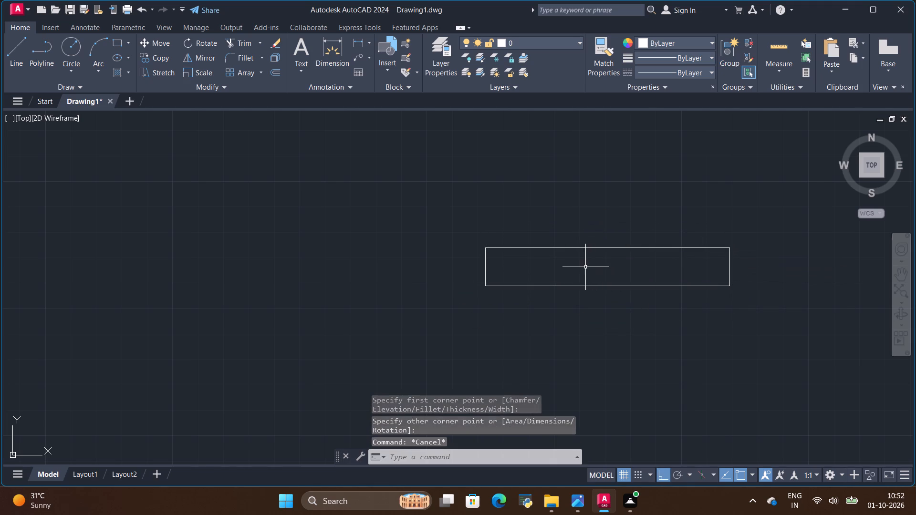
Draw a horizontal centre line through the rectangle between the midpoints of its short sides.
scroll(584, 267, "down", 4)
scroll(592, 270, "up", 2)
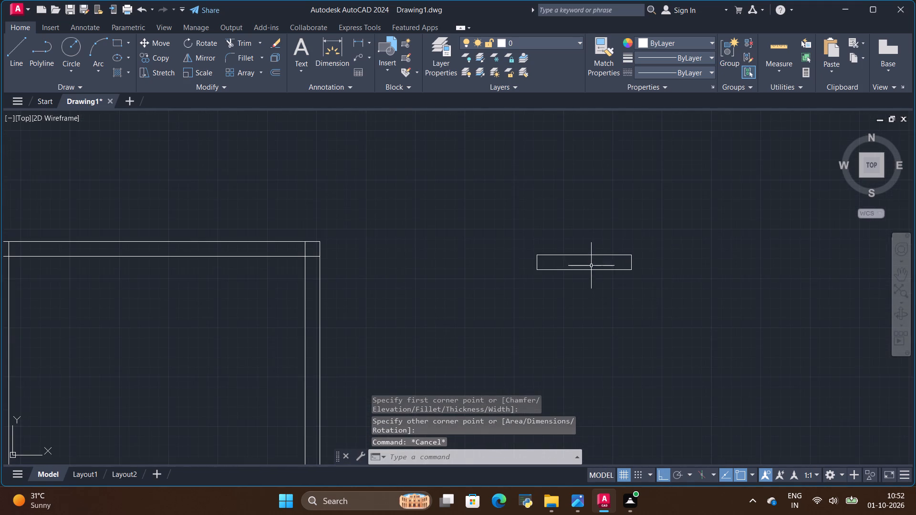
scroll(588, 257, "up", 2)
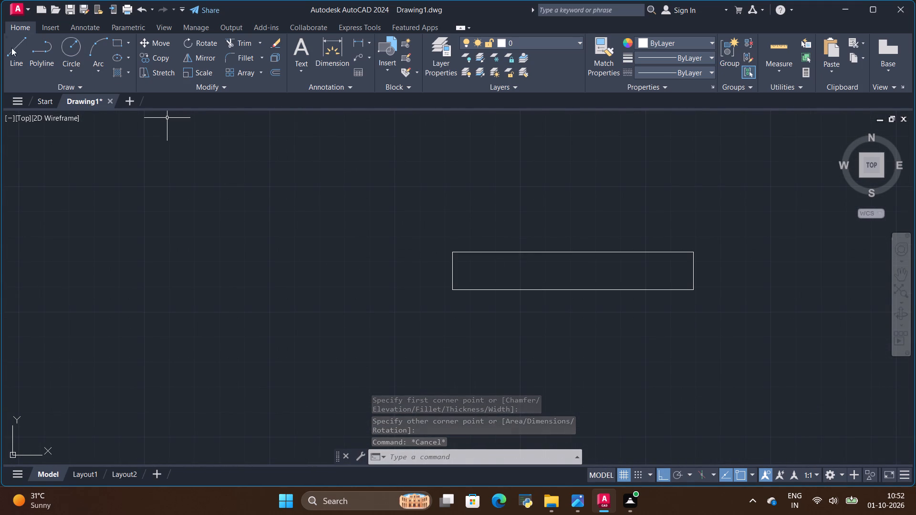
left_click(20, 48)
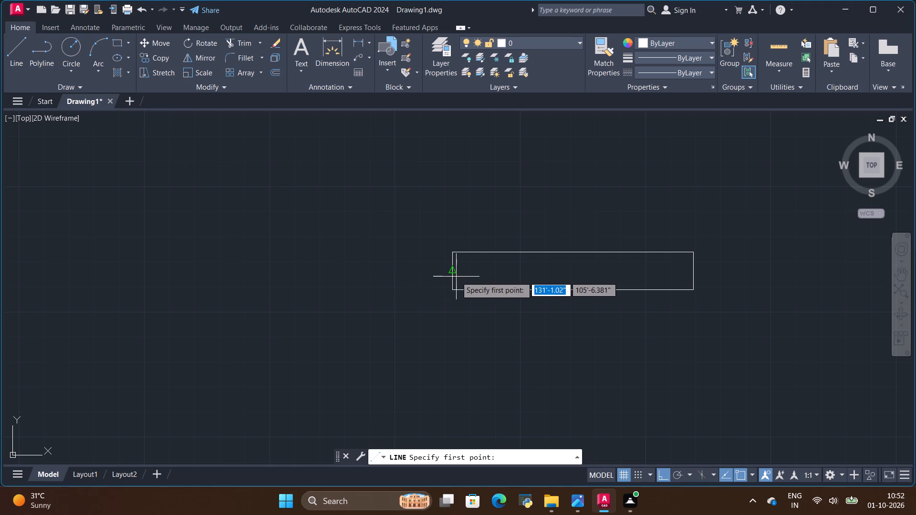
left_click(450, 273)
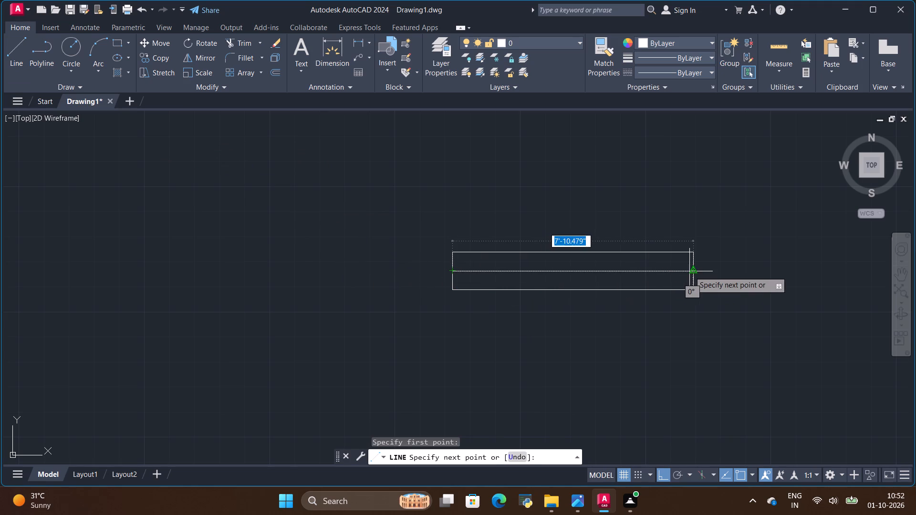
left_click(689, 271)
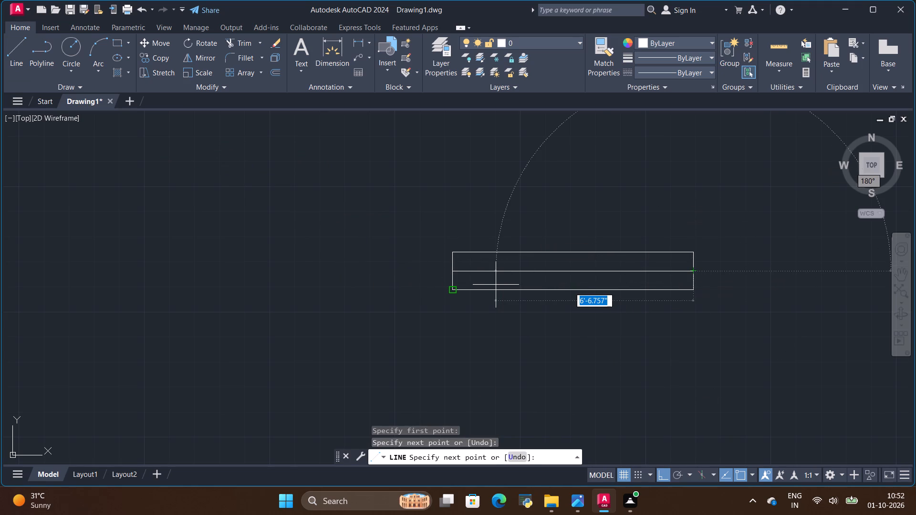
key("Escape")
Compare the rectangle with its centre line against the reference floor plan image.
scroll(563, 226, "down", 2)
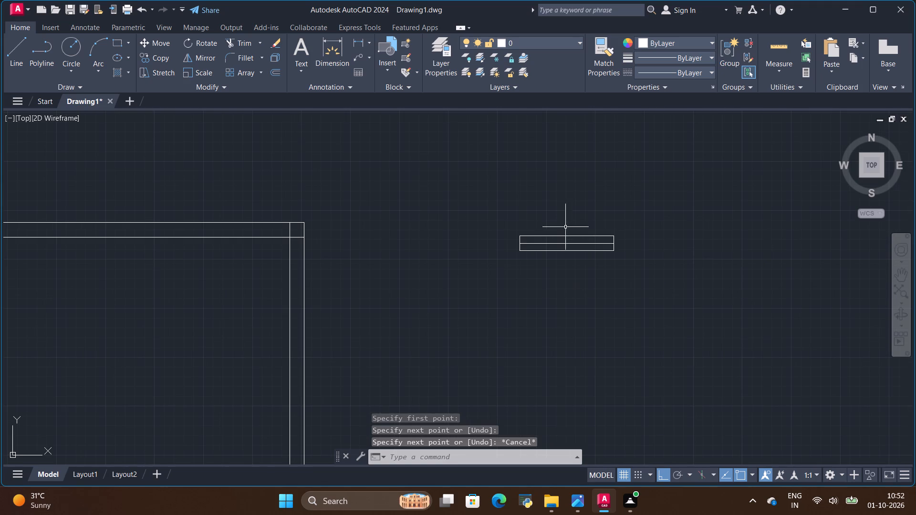
scroll(572, 230, "down", 1)
key("alt+Tab")
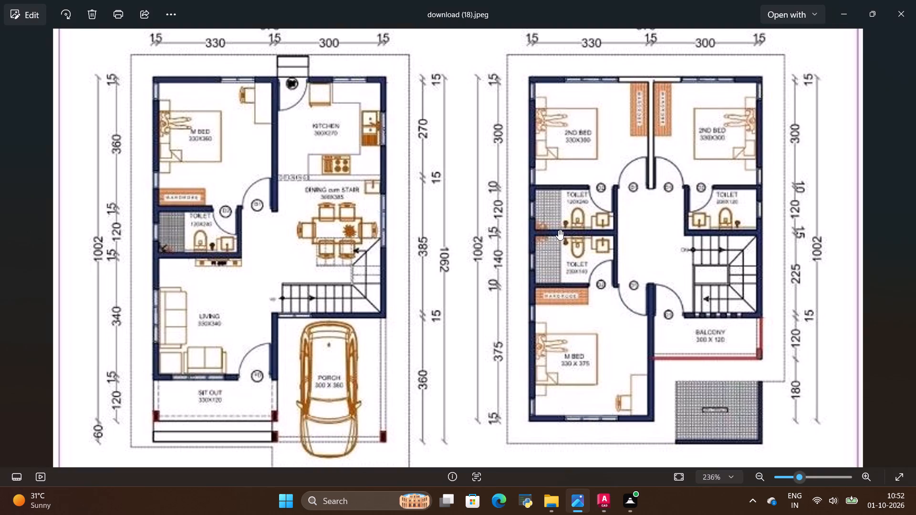
key("alt+Tab")
key("alt+Tab")
key("alt+Tab")
scroll(565, 223, "up", 2)
scroll(574, 229, "down", 2)
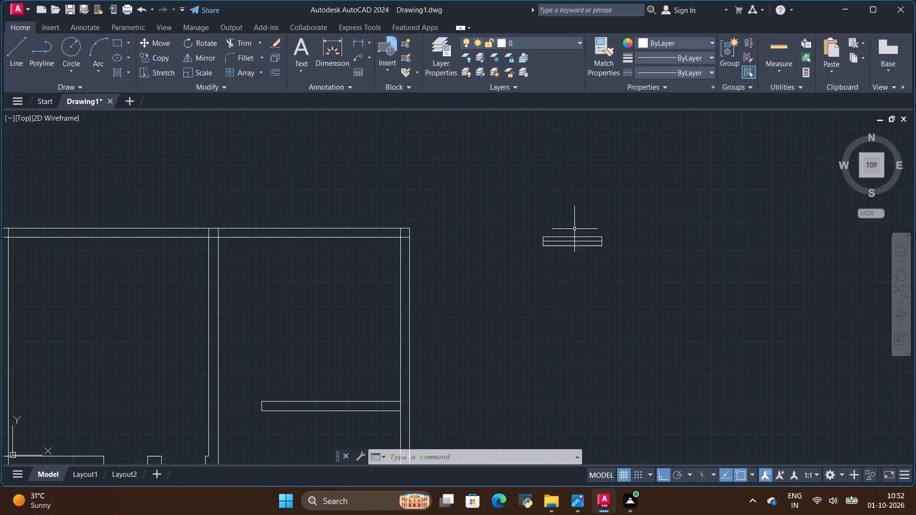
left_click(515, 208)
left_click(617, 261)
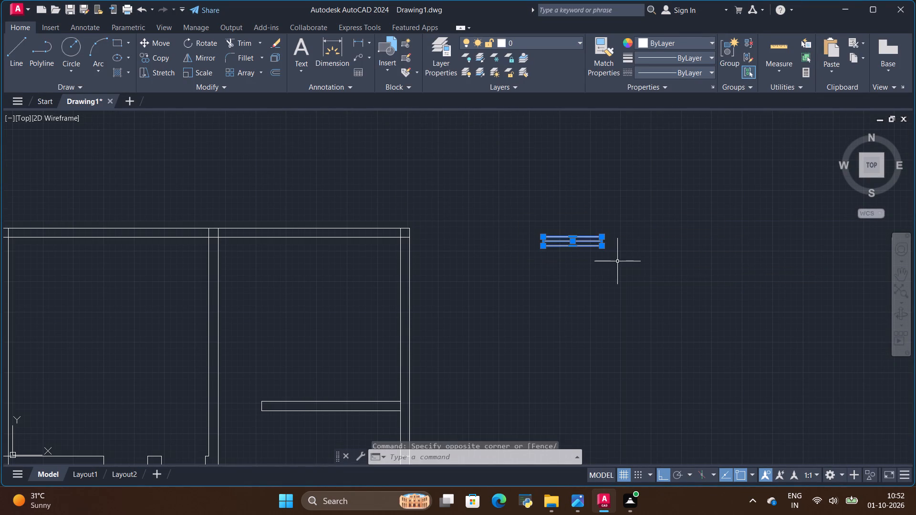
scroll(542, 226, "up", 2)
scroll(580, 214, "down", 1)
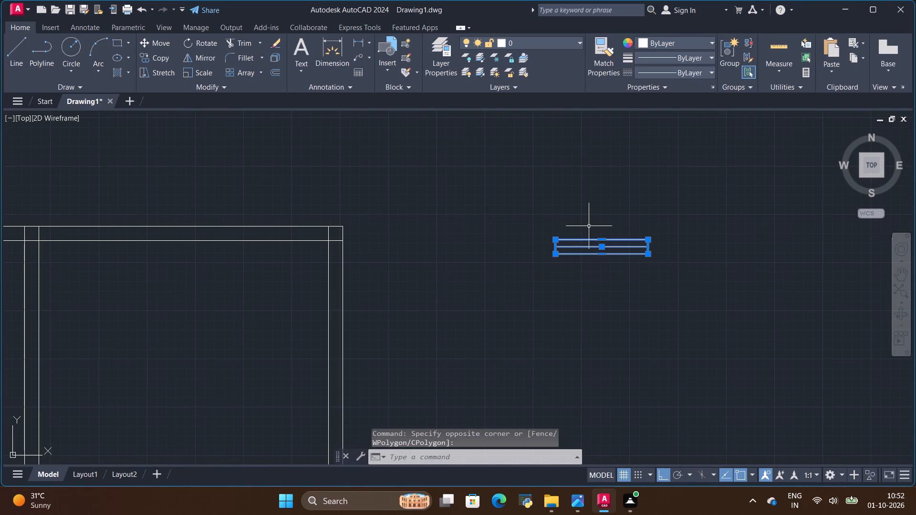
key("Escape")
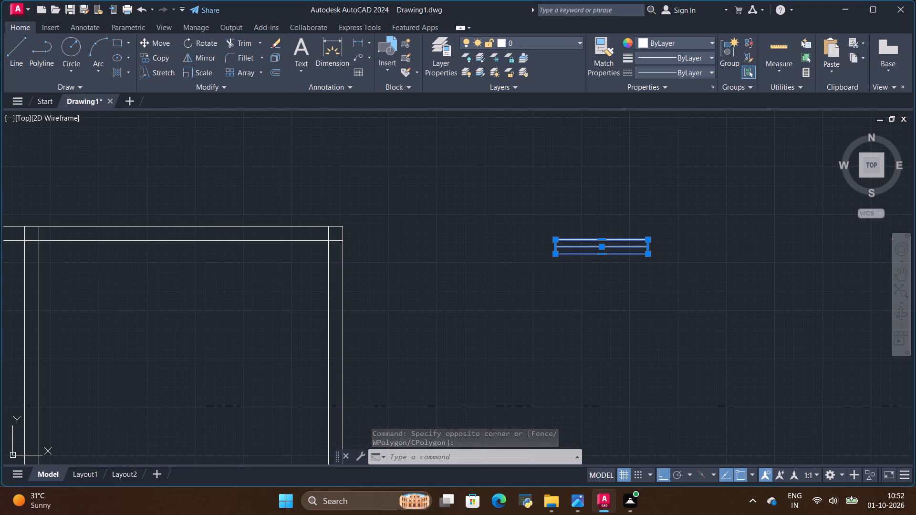
Draw a vertical line across the rectangle between the midpoints of its long sides.
scroll(604, 241, "up", 2)
left_click(13, 47)
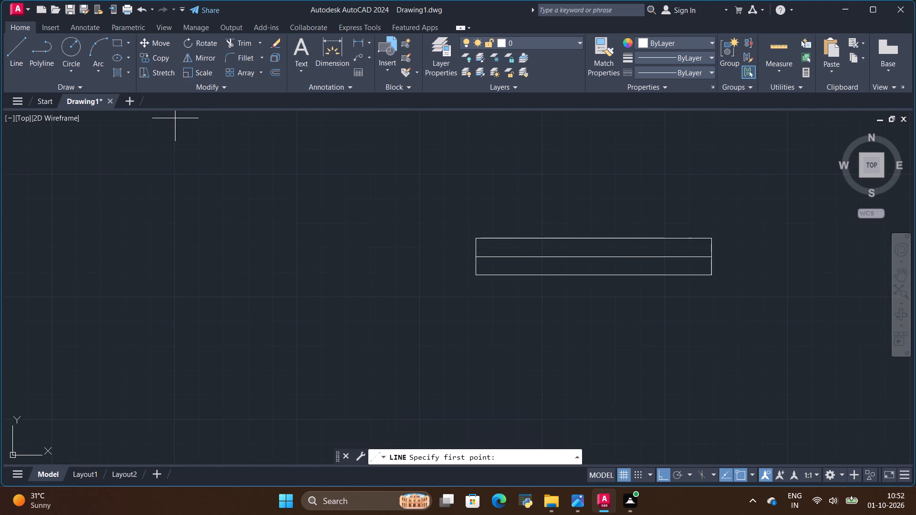
left_click(596, 238)
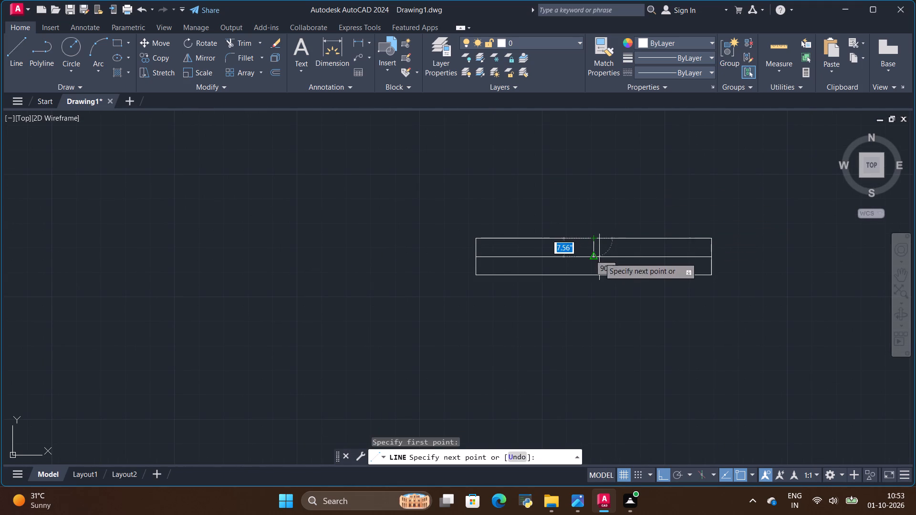
left_click(596, 270)
key("Escape")
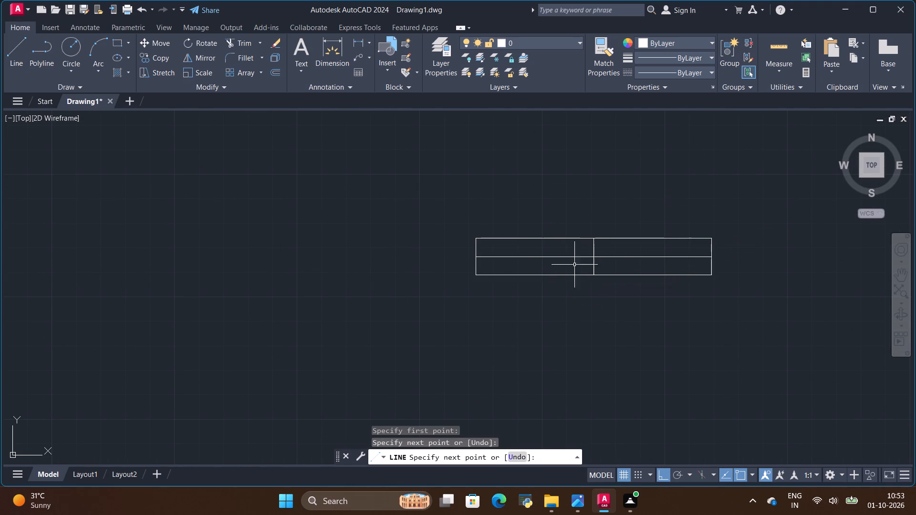
Group the rectangle with all its lines into a single object.
scroll(413, 237, "down", 3)
scroll(434, 206, "up", 2)
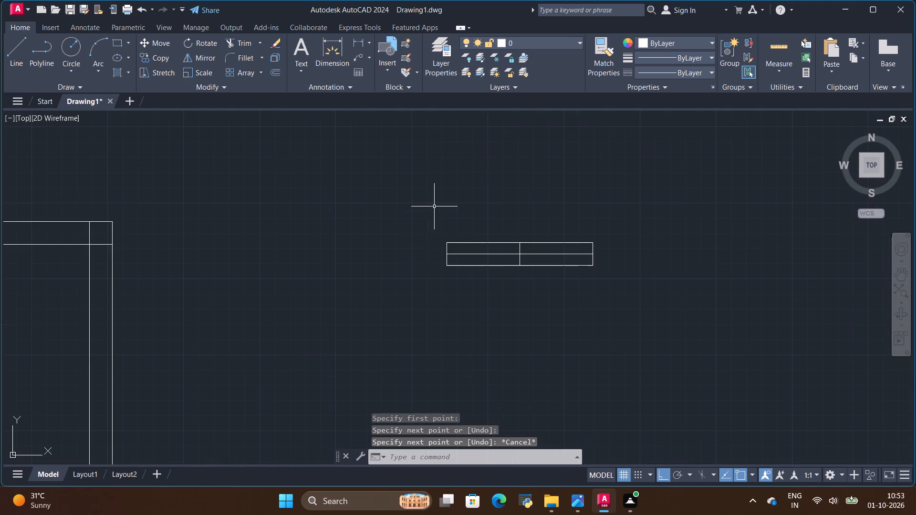
left_click(425, 212)
left_click(611, 280)
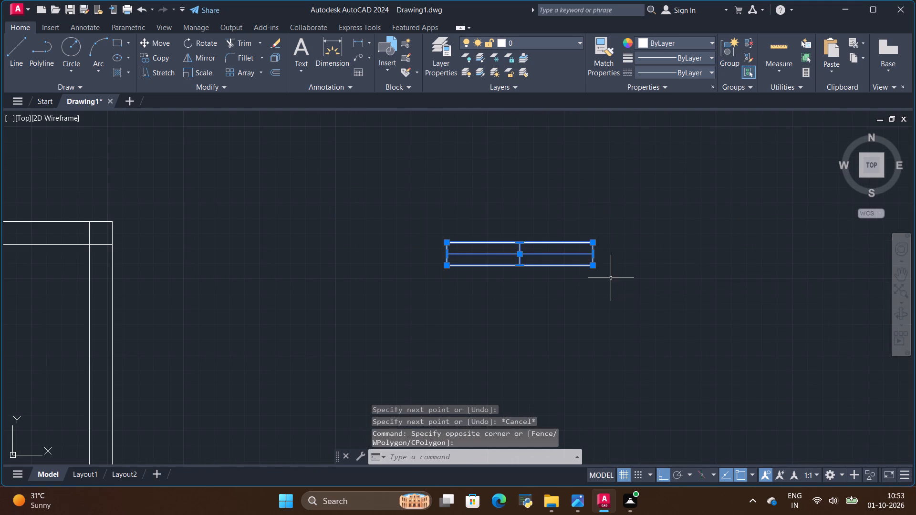
right_click(557, 242)
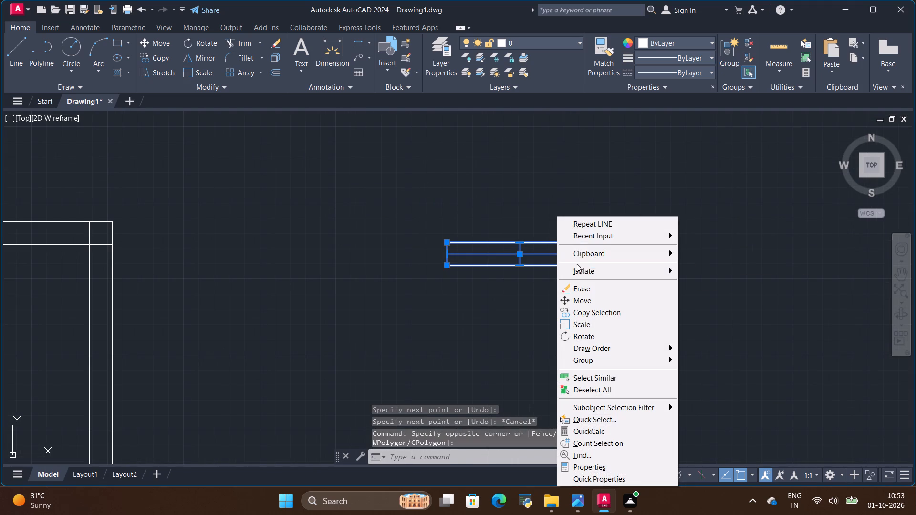
left_click(592, 356)
left_click(697, 362)
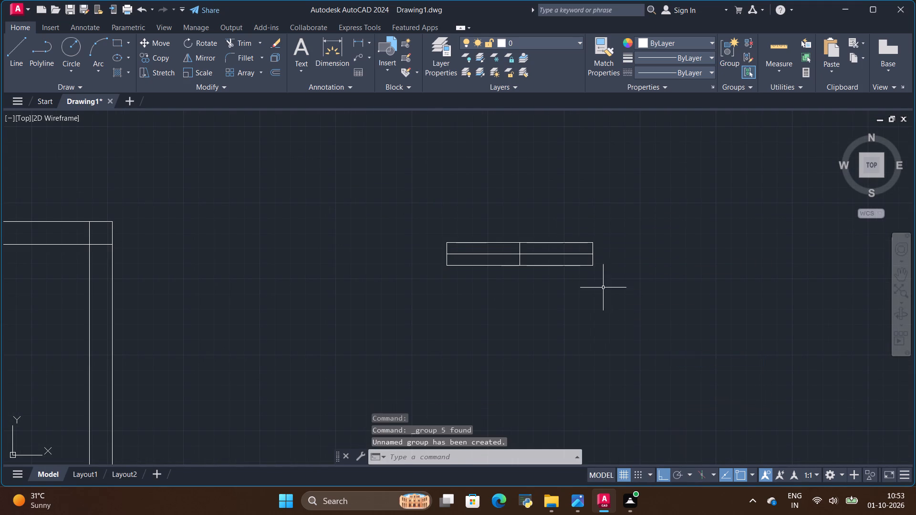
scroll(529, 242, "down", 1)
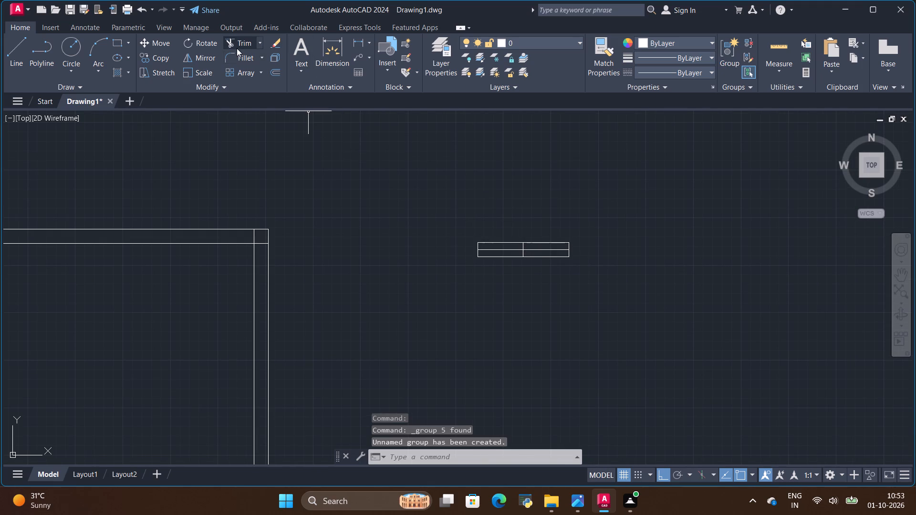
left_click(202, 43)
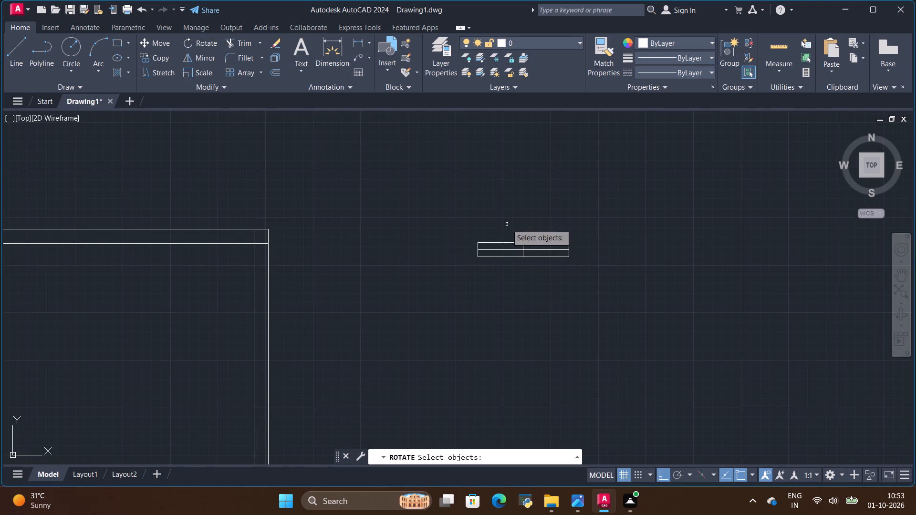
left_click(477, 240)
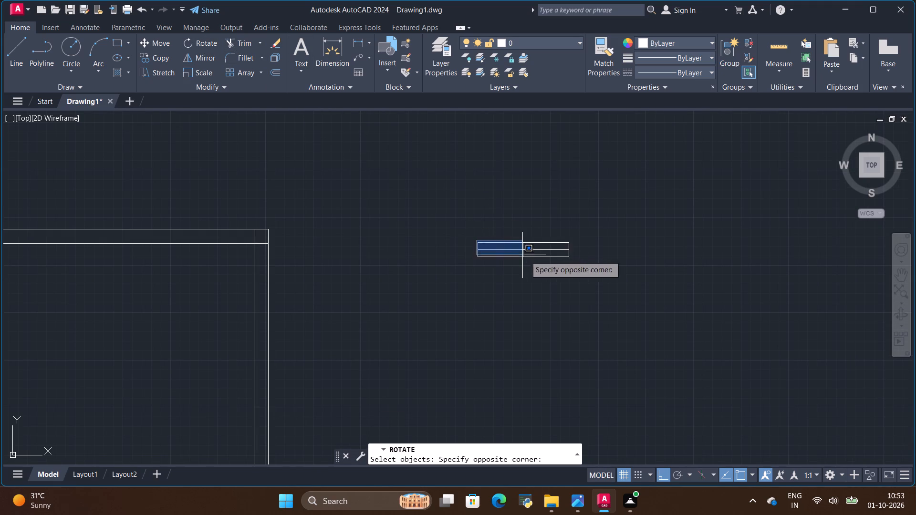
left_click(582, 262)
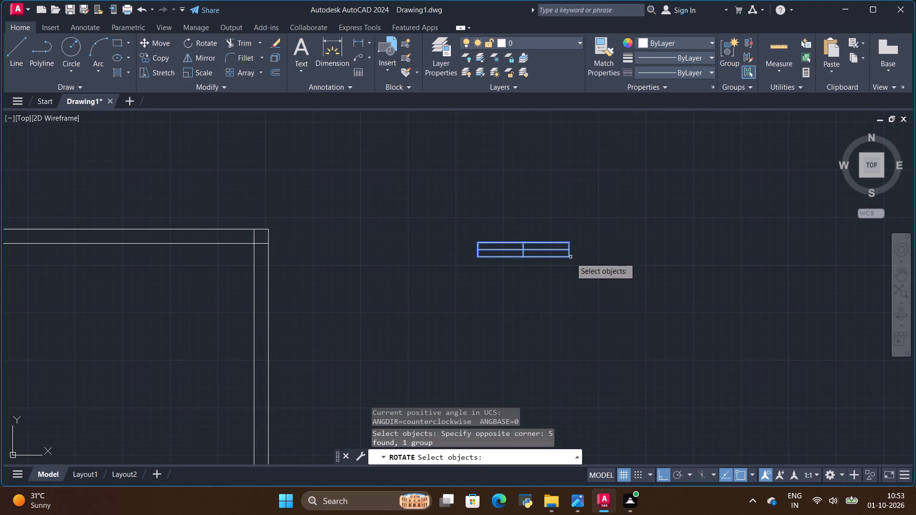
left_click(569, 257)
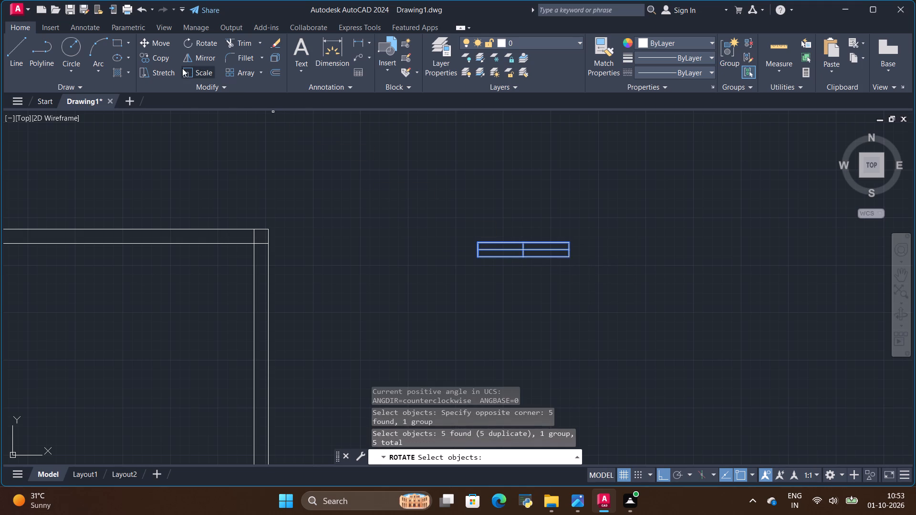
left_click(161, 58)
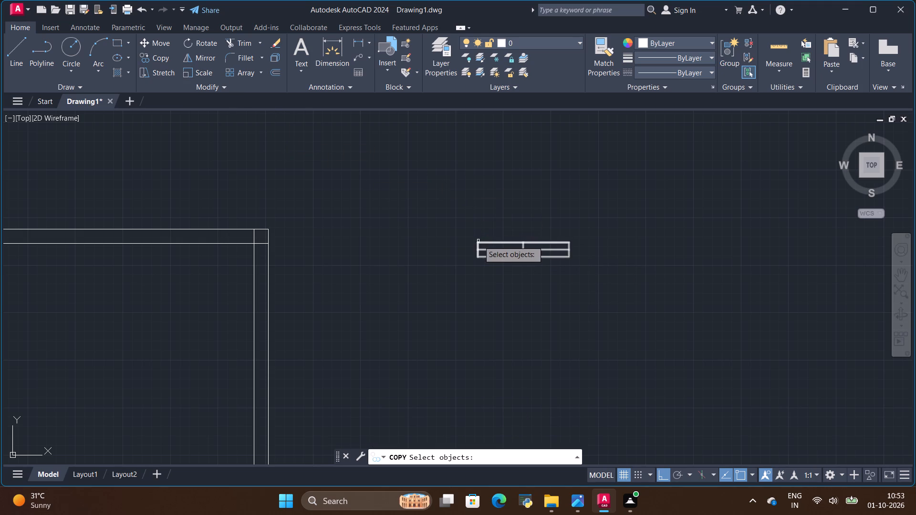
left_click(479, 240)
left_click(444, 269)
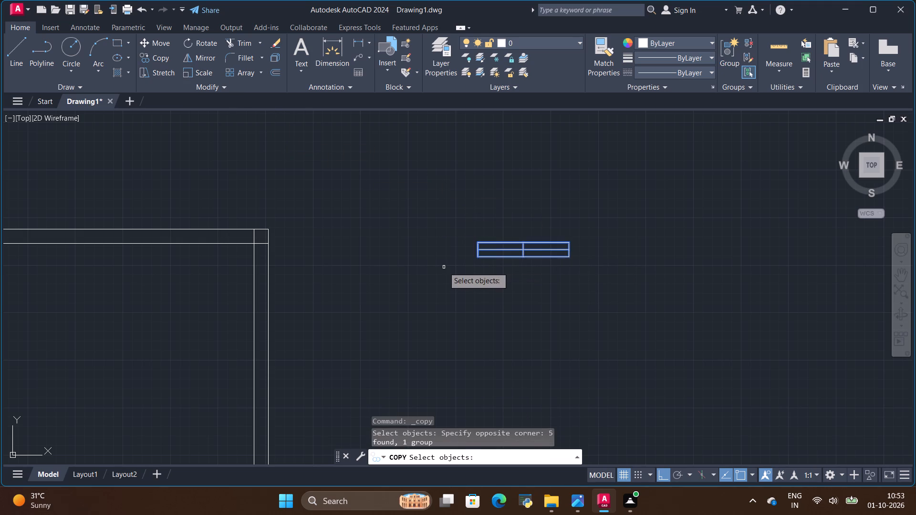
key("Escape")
Copy the grouped window symbol horizontally about 10'-3" towards the plan, using its lower-left corner as base point.
left_click(488, 243)
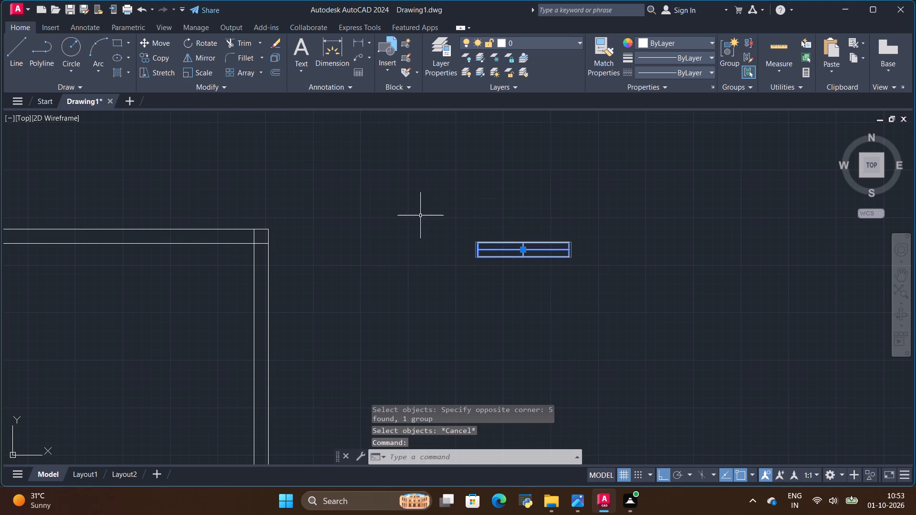
left_click(157, 58)
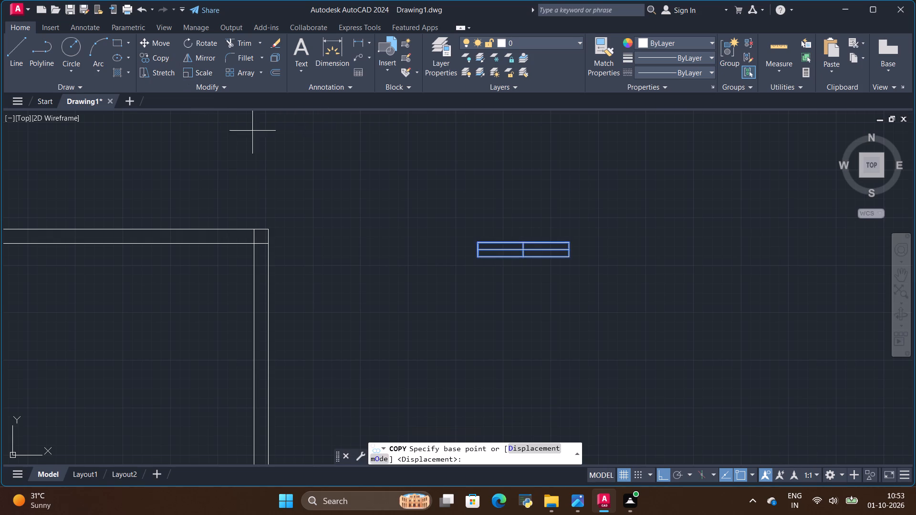
left_click(476, 258)
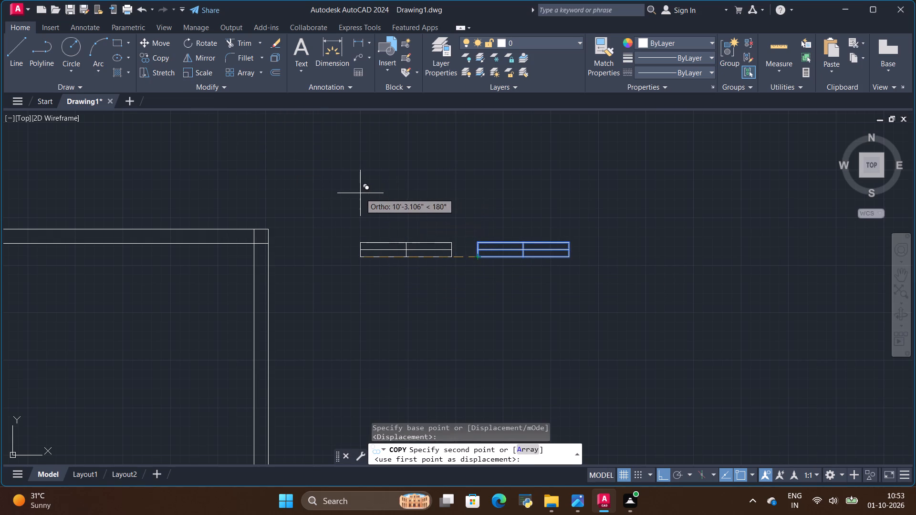
left_click(360, 194)
key("Escape")
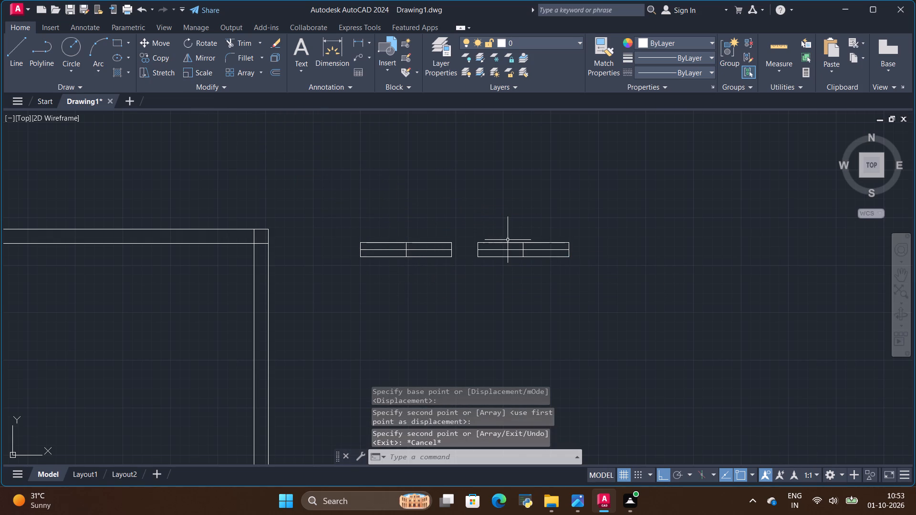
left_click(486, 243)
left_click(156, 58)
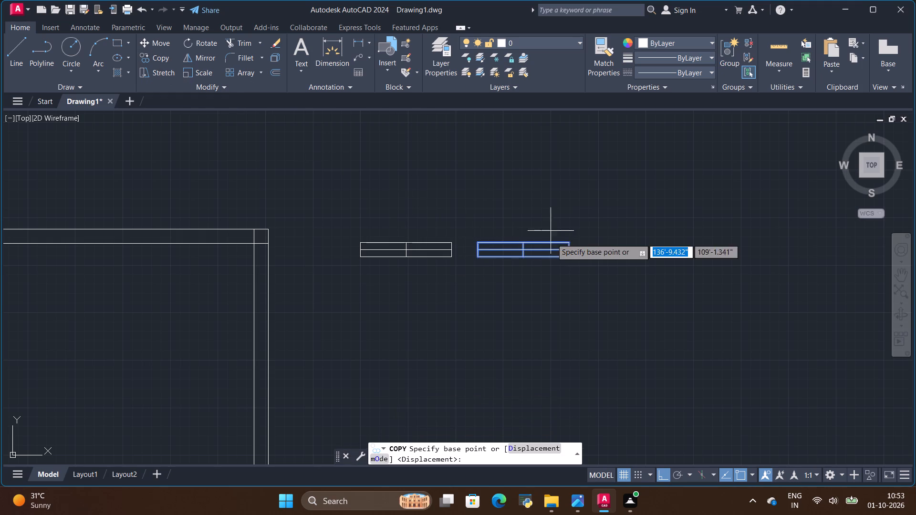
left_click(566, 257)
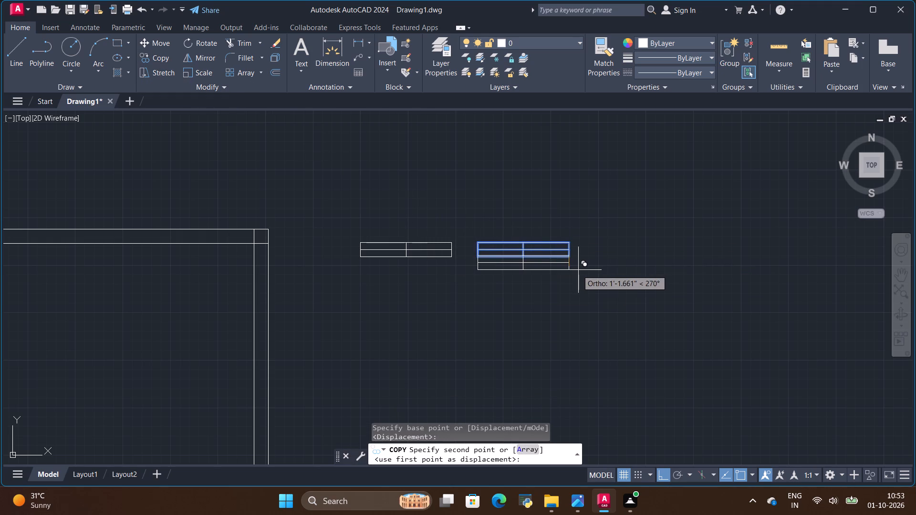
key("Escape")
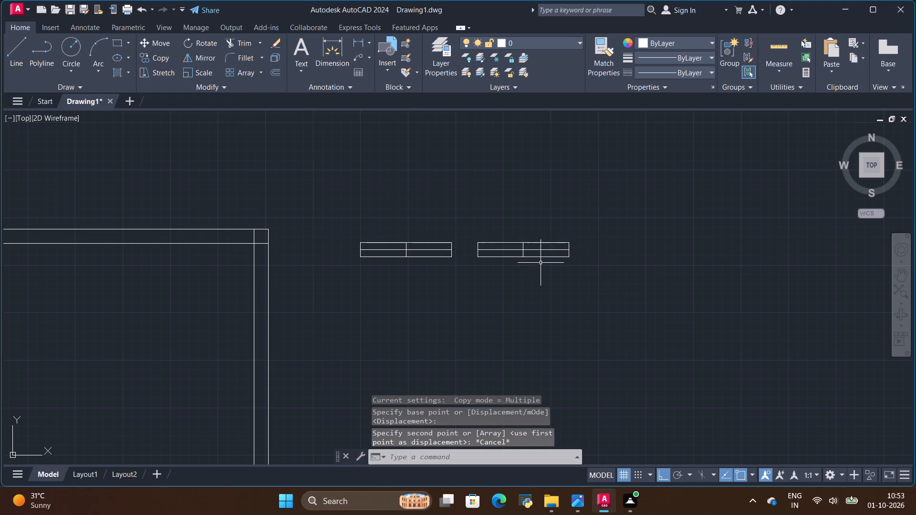
Rotate the original window symbol about its lower-right corner so that it stands vertically above that point.
left_click(534, 258)
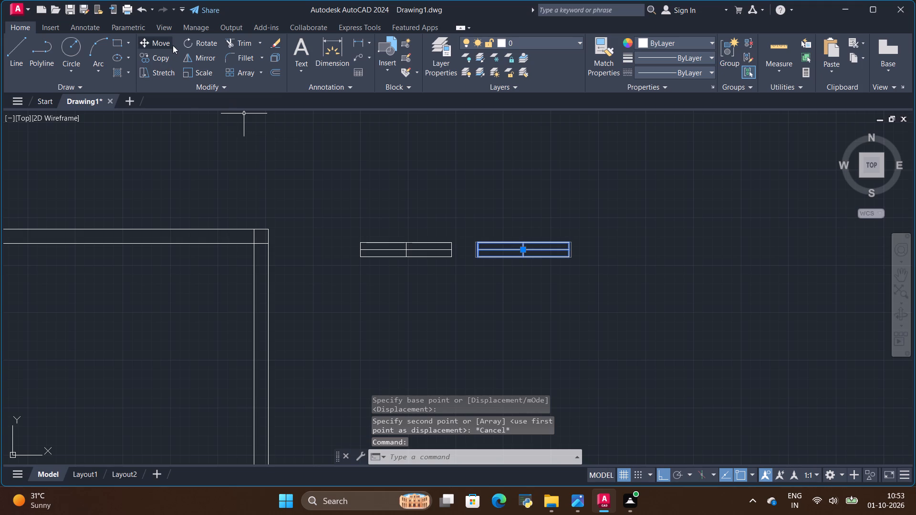
left_click(204, 42)
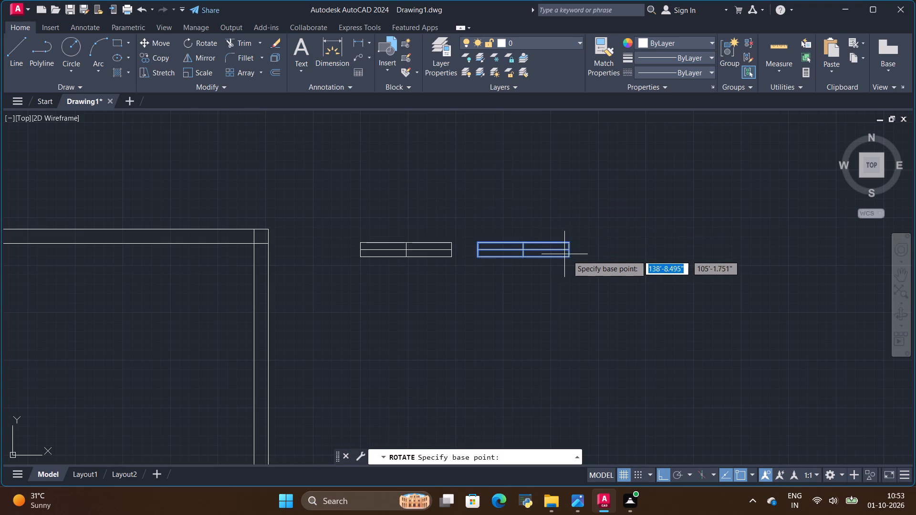
left_click(572, 256)
left_click(528, 316)
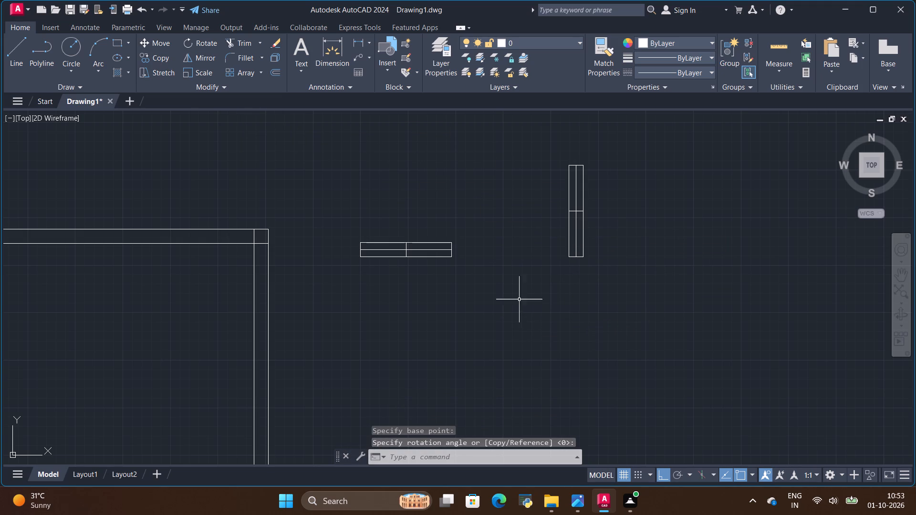
Draw a line along the top wall's outer edge, from the partition's right face to the right wall's inner face.
scroll(564, 281, "down", 1)
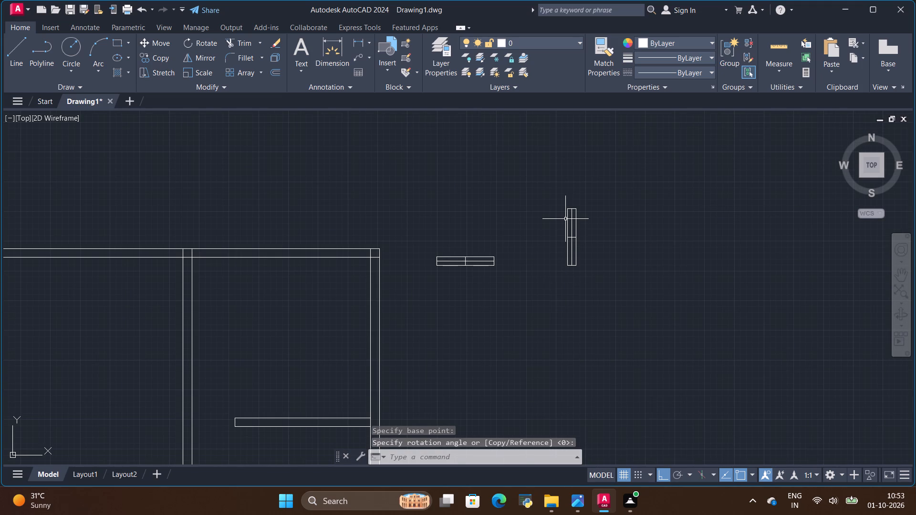
scroll(566, 219, "up", 1)
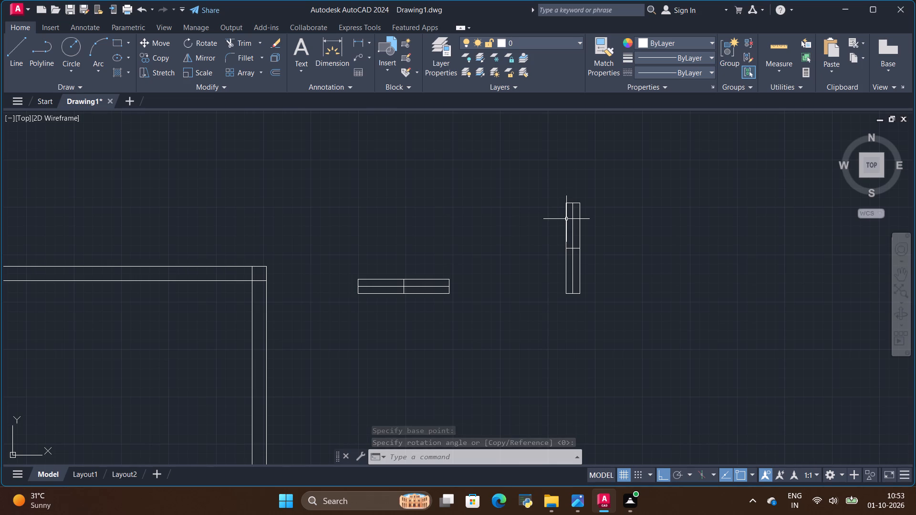
scroll(490, 241, "down", 1)
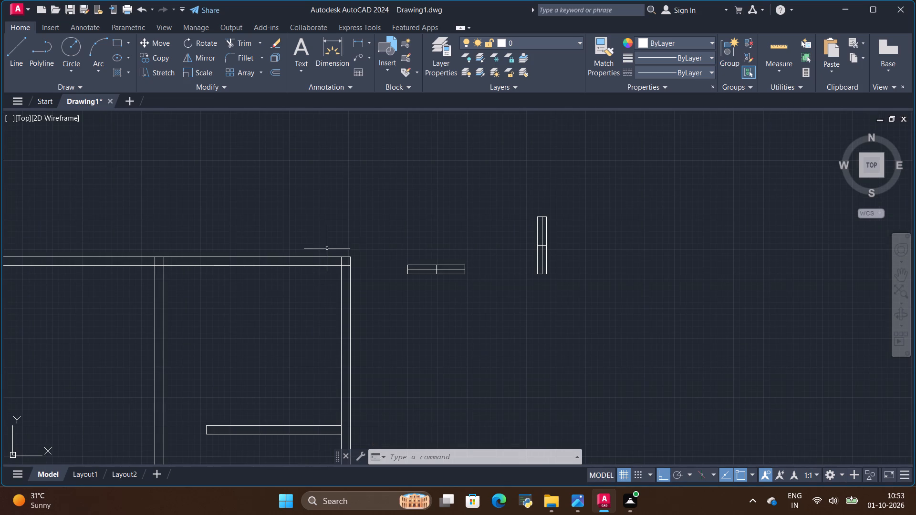
left_click(15, 49)
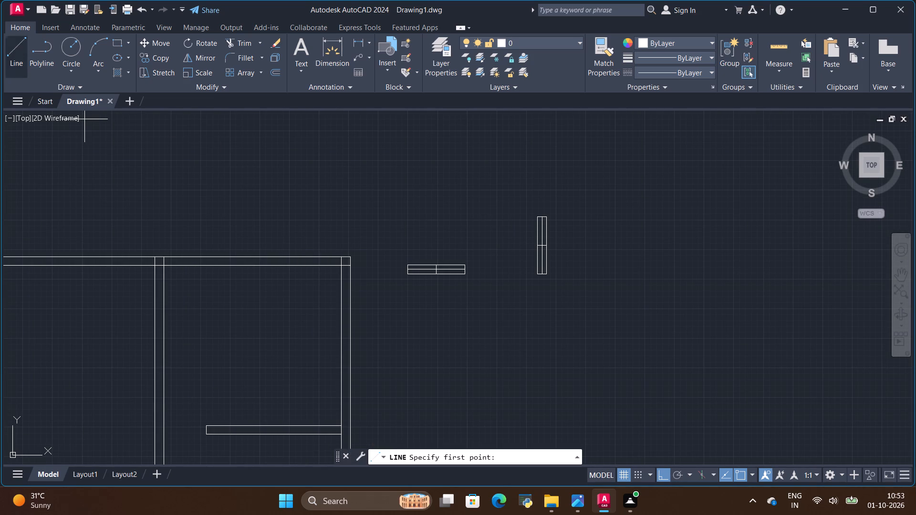
left_click(163, 257)
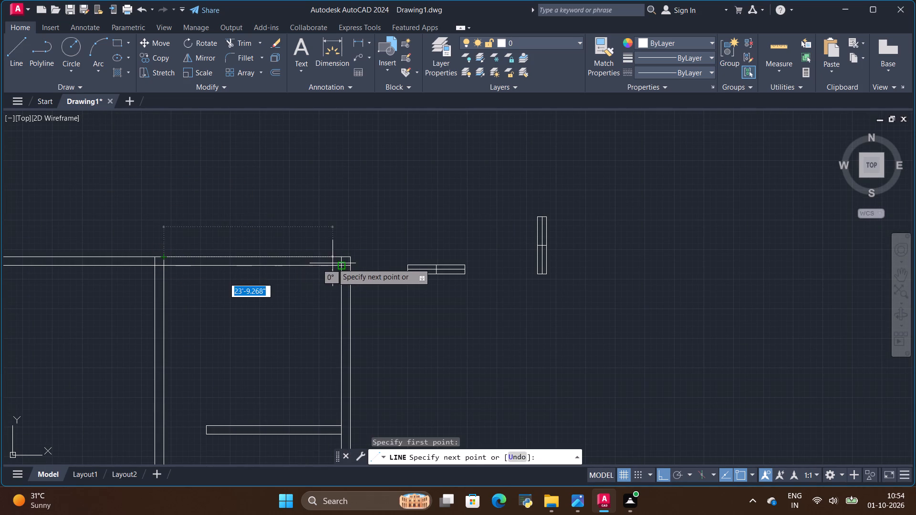
left_click(340, 259)
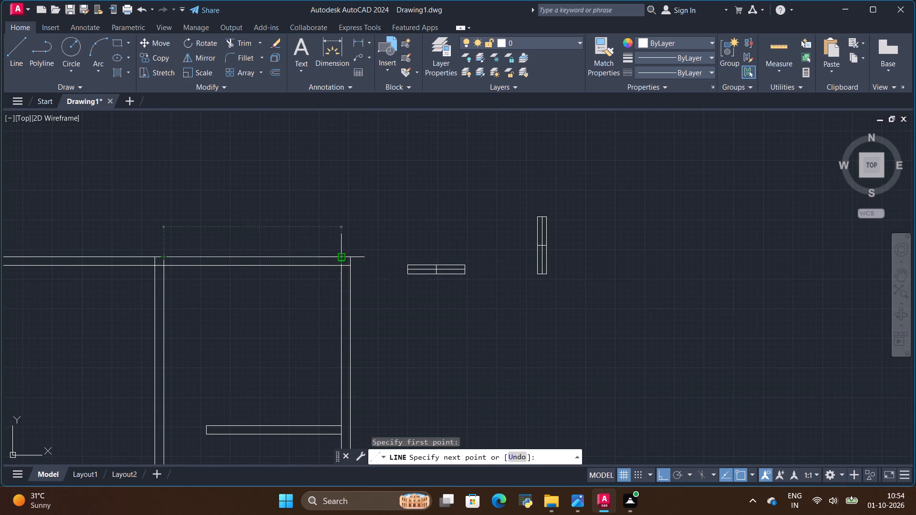
scroll(359, 278, "down", 2)
key("Escape")
scroll(364, 289, "up", 2)
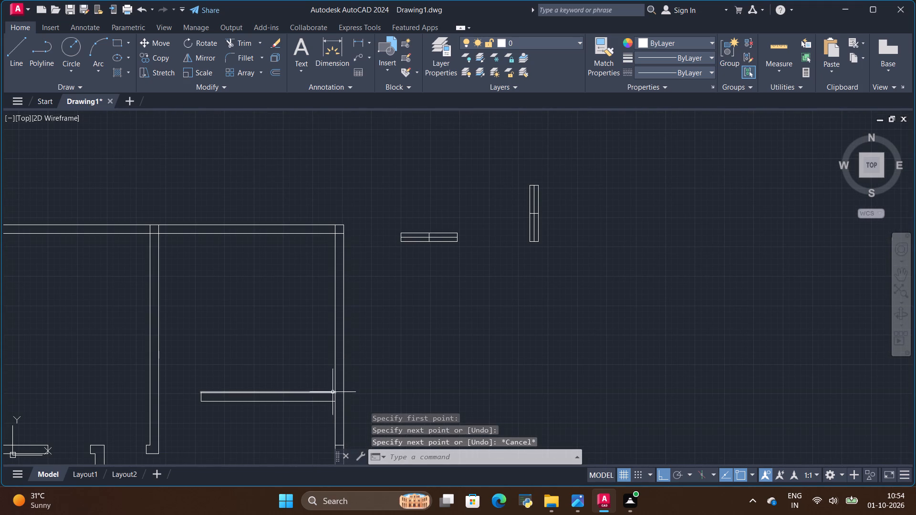
Draw a vertical line along the right wall's inner face, from the short partition's upper edge up to the top wall.
left_click(10, 51)
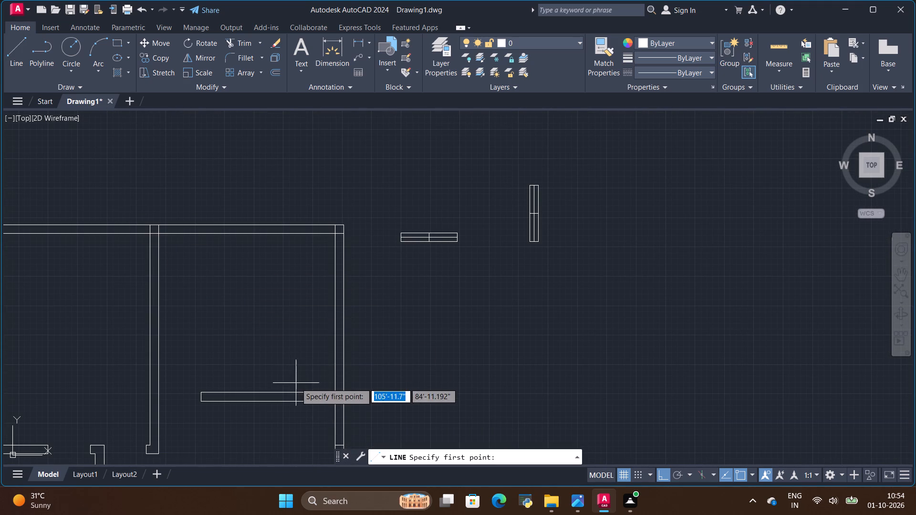
left_click(332, 392)
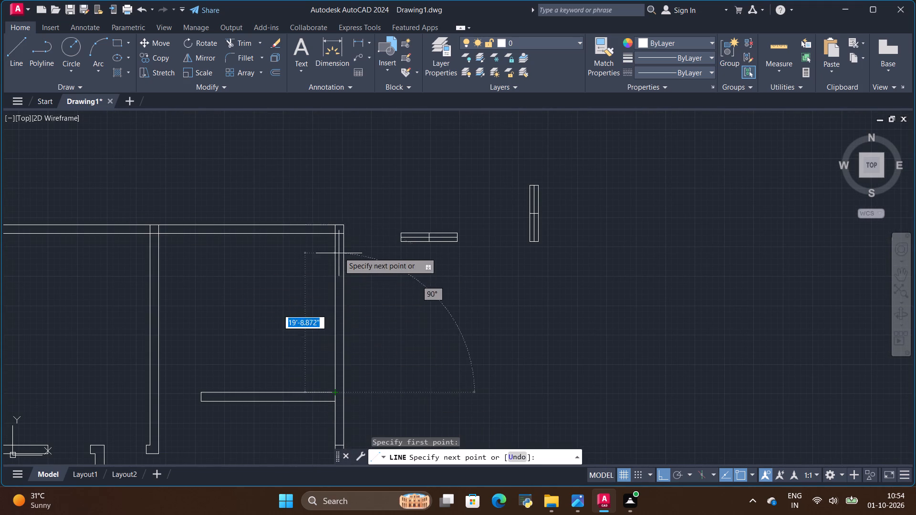
left_click(333, 237)
key("Escape")
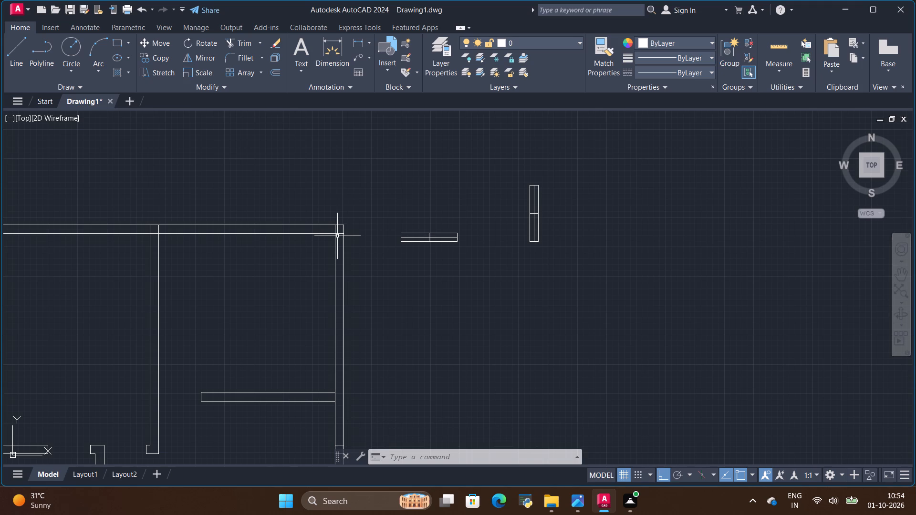
Move the horizontal window symbol by its bottom-edge midpoint into the top wall, centred between the partition and the right wall, with Ortho off.
scroll(343, 238, "down", 2)
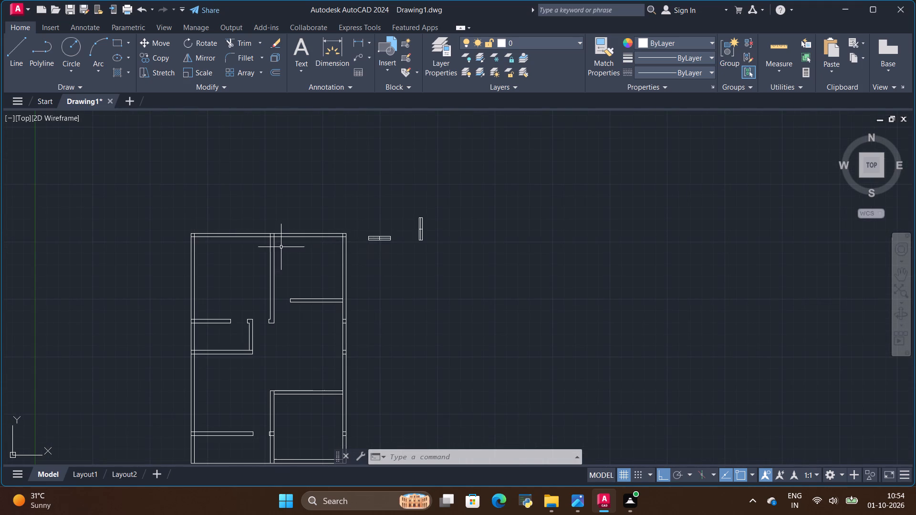
scroll(281, 247, "up", 2)
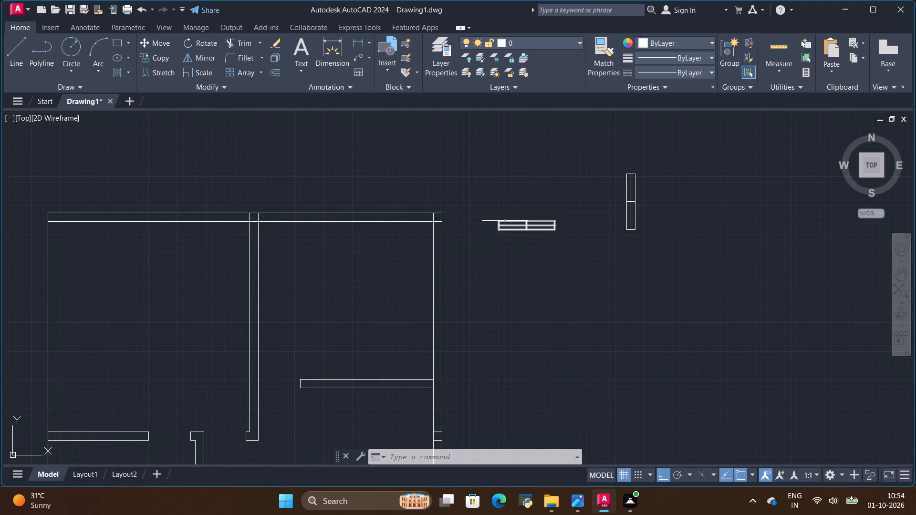
left_click(506, 220)
scroll(522, 216, "up", 2)
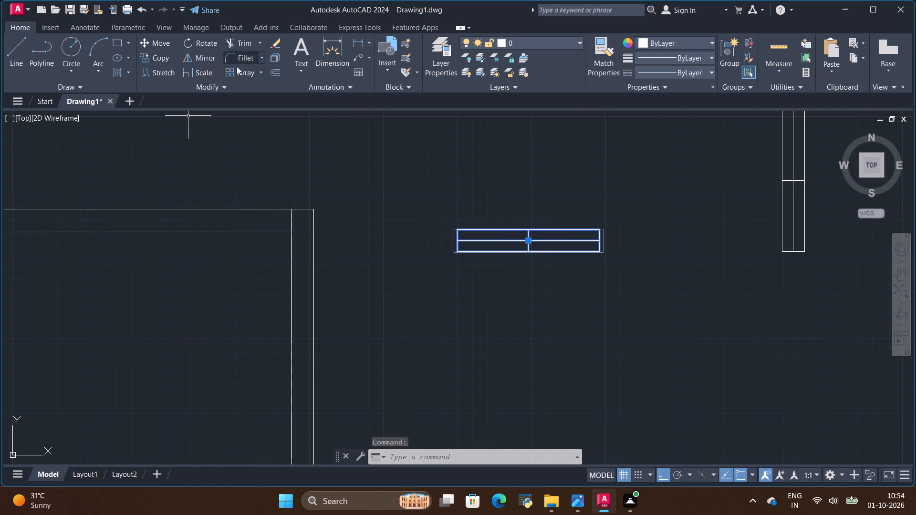
left_click(152, 43)
left_click(528, 252)
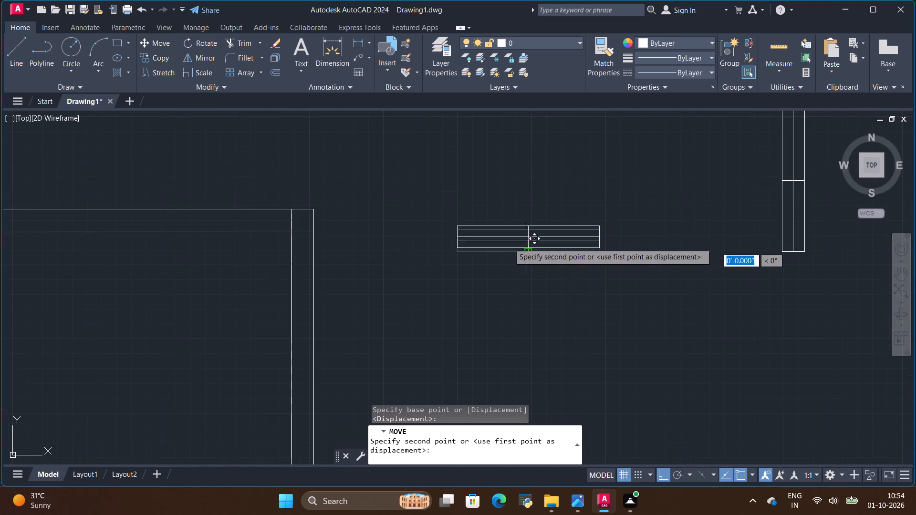
scroll(276, 225, "down", 2)
scroll(205, 219, "up", 1)
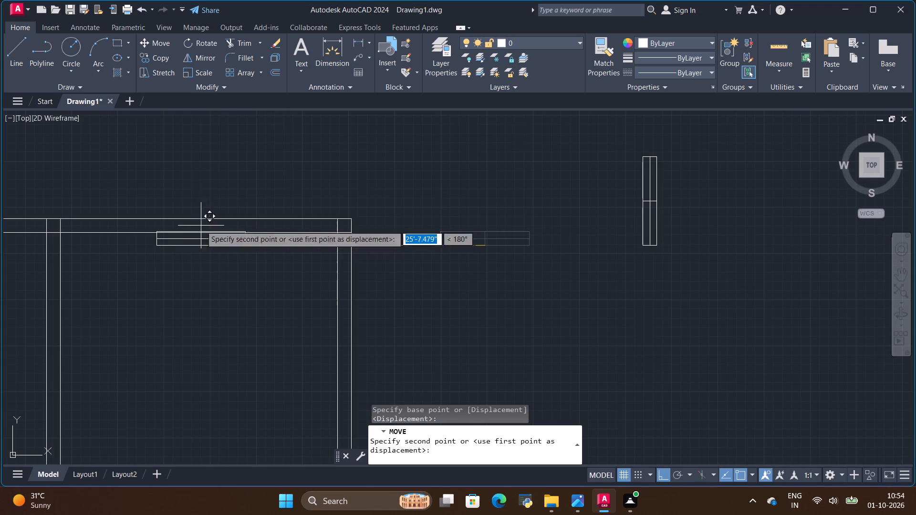
scroll(197, 214, "up", 1)
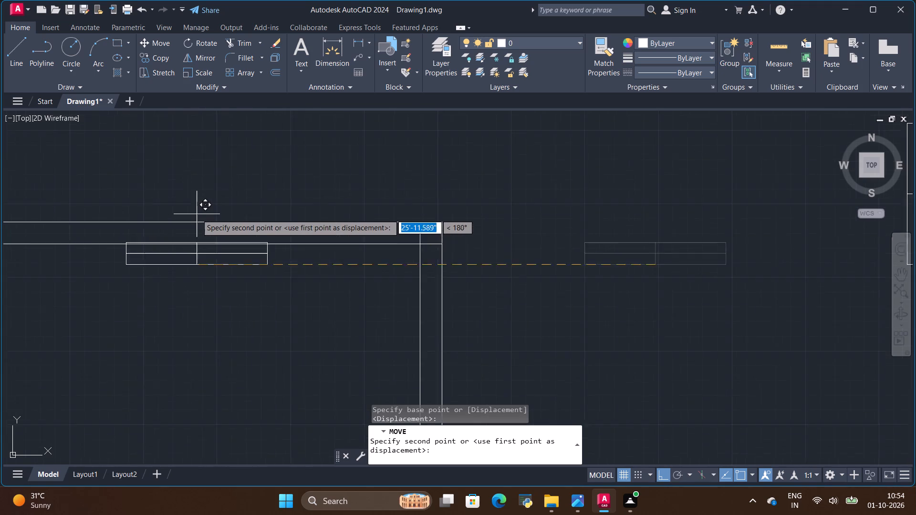
scroll(197, 214, "up", 2)
scroll(281, 216, "down", 2)
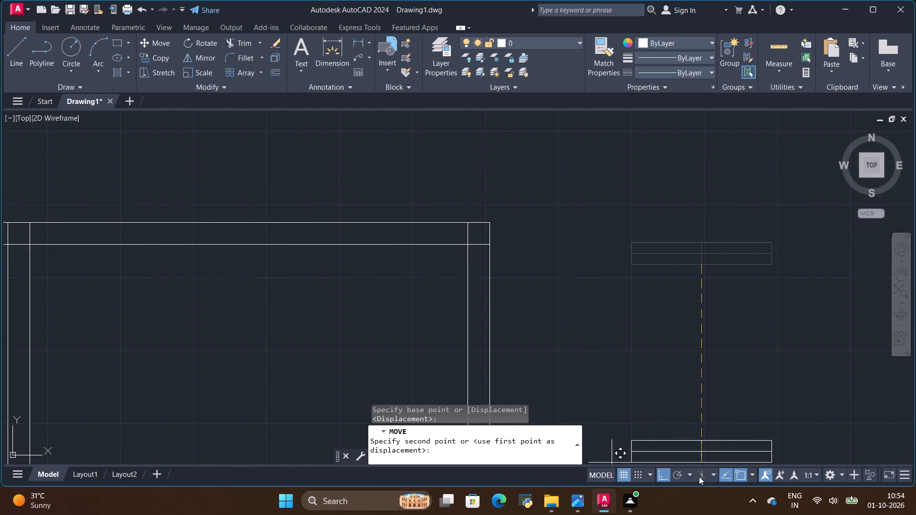
left_click(666, 479)
scroll(258, 247, "up", 2)
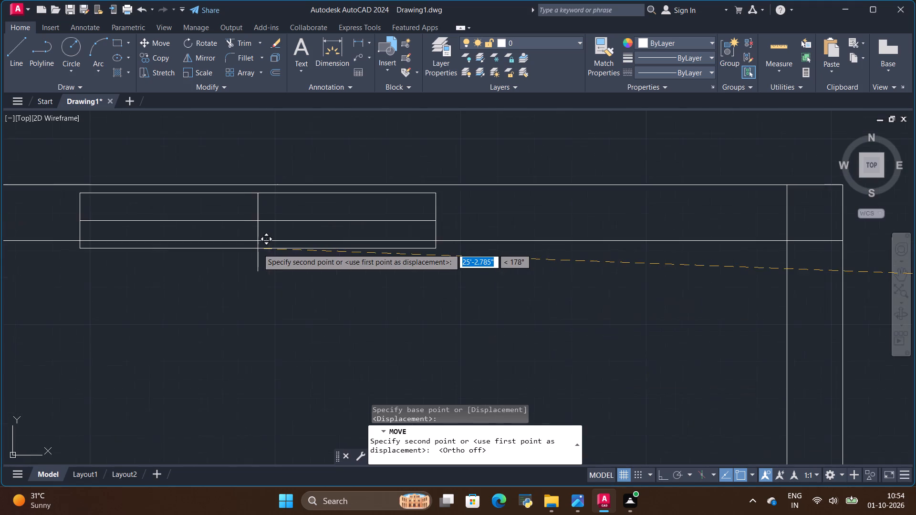
left_click(229, 240)
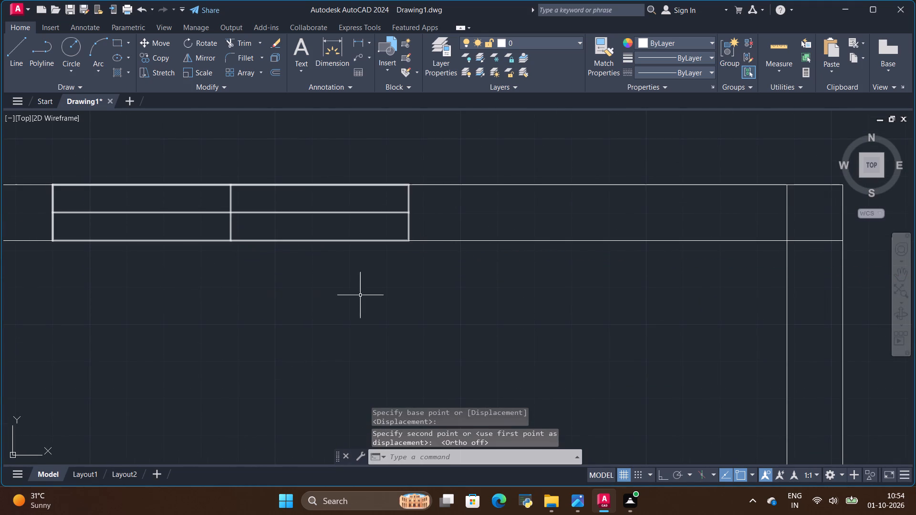
Move the vertical window symbol by its left-edge midpoint into the right wall, centred between the top wall and the short partition.
scroll(361, 295, "down", 3)
scroll(474, 209, "down", 2)
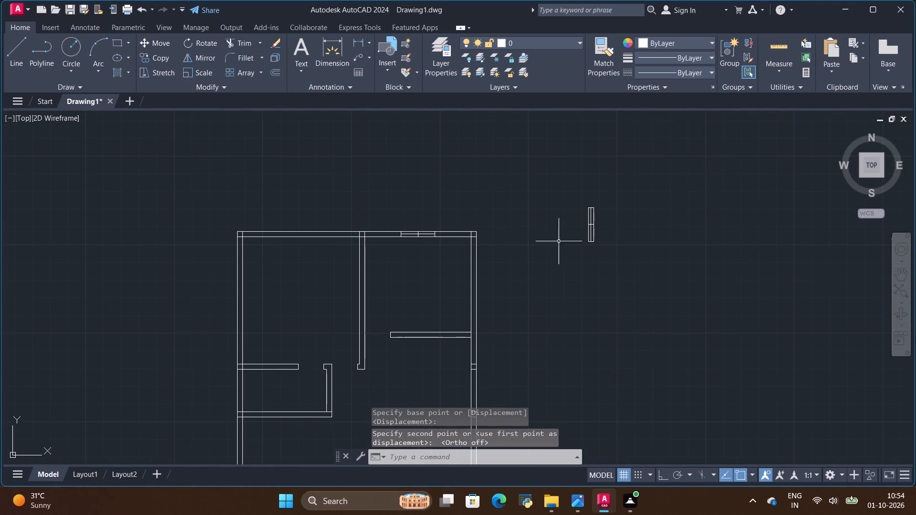
scroll(575, 210, "up", 3)
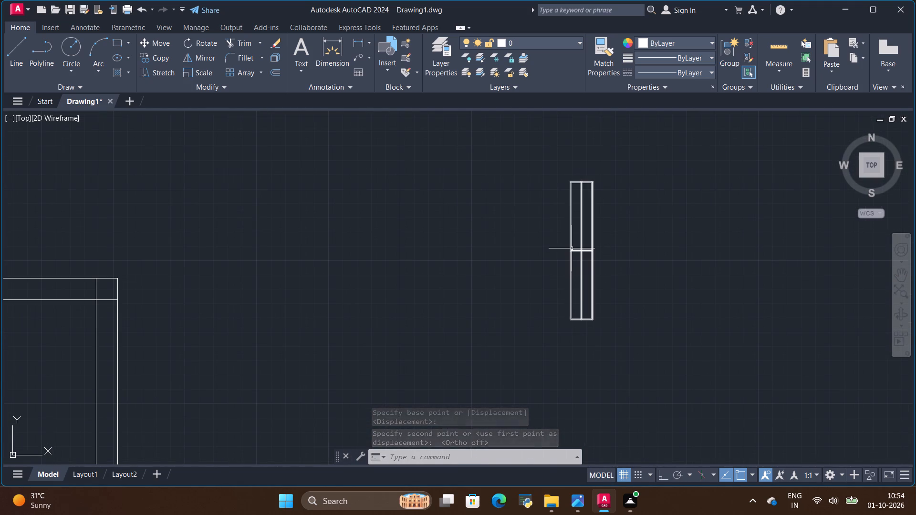
left_click(571, 247)
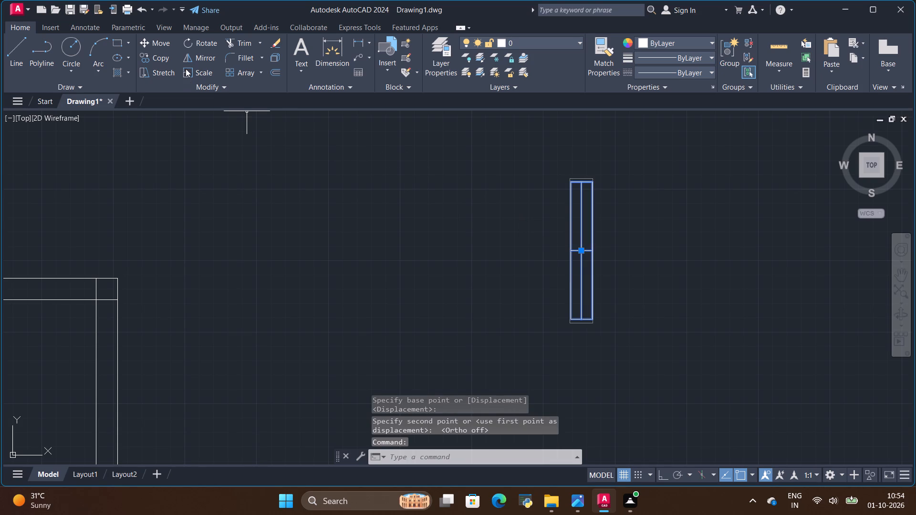
left_click(156, 45)
left_click(571, 251)
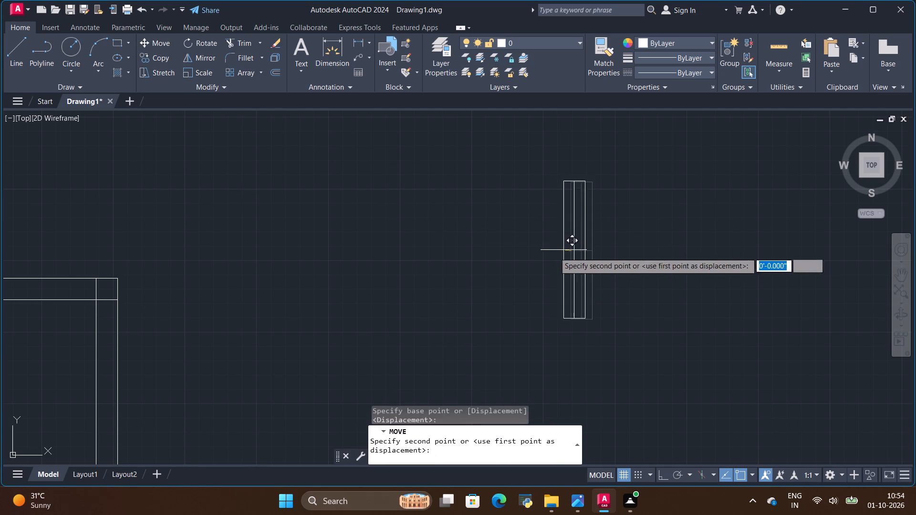
scroll(521, 233, "down", 3)
scroll(416, 298, "up", 5)
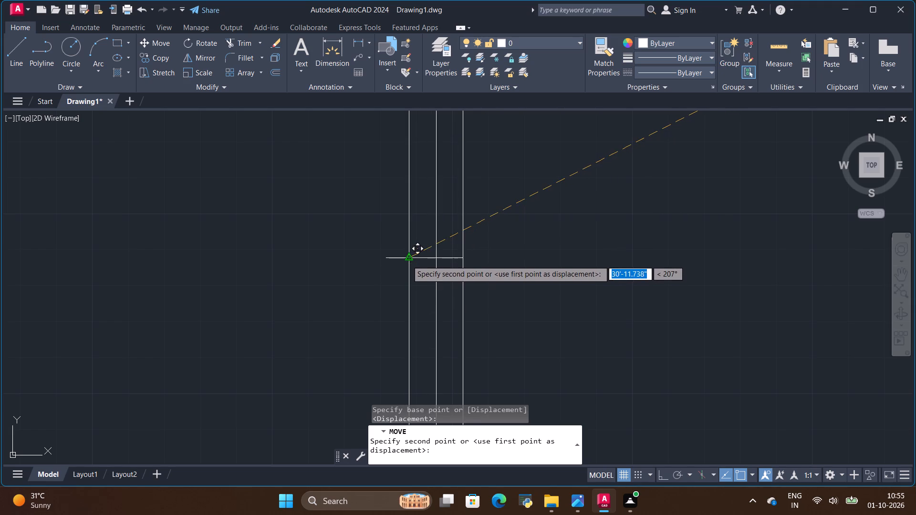
left_click(407, 260)
scroll(358, 299, "down", 4)
scroll(464, 274, "down", 2)
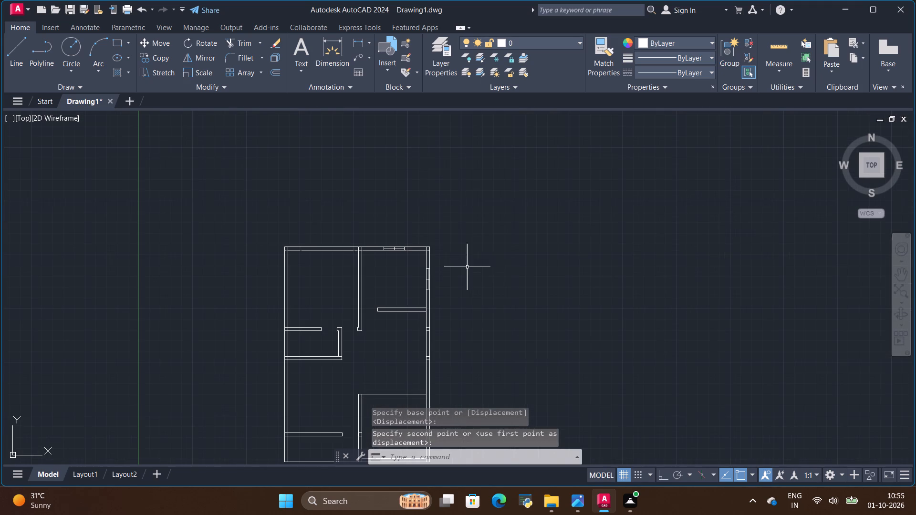
Trim away the two pairs of short cross lines inside the right wall, between the short partition and the porch's upper wall.
scroll(479, 285, "up", 1)
key("alt+Tab")
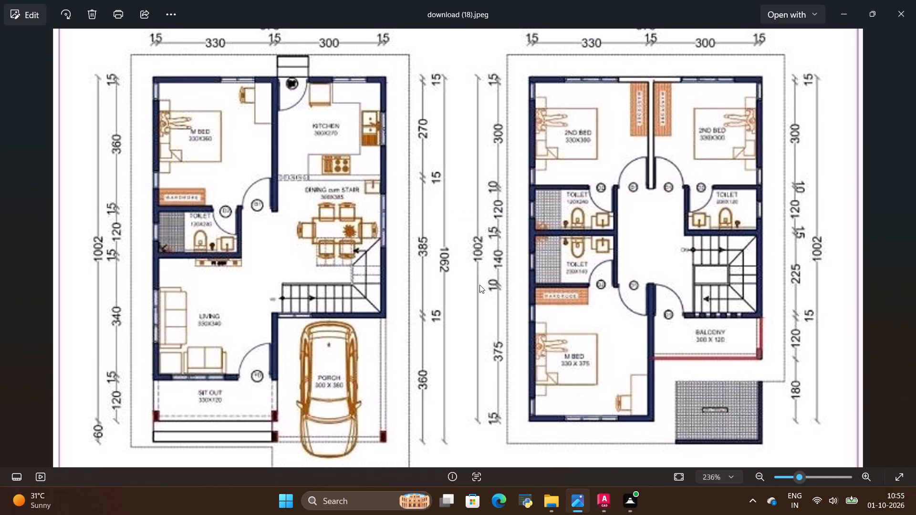
key("alt+Tab")
scroll(467, 269, "down", 2)
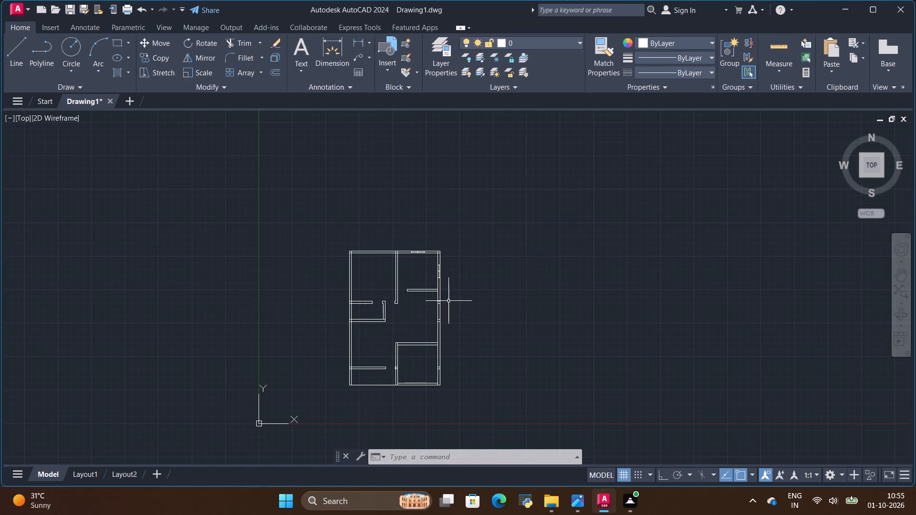
scroll(447, 303, "up", 2)
scroll(410, 290, "up", 2)
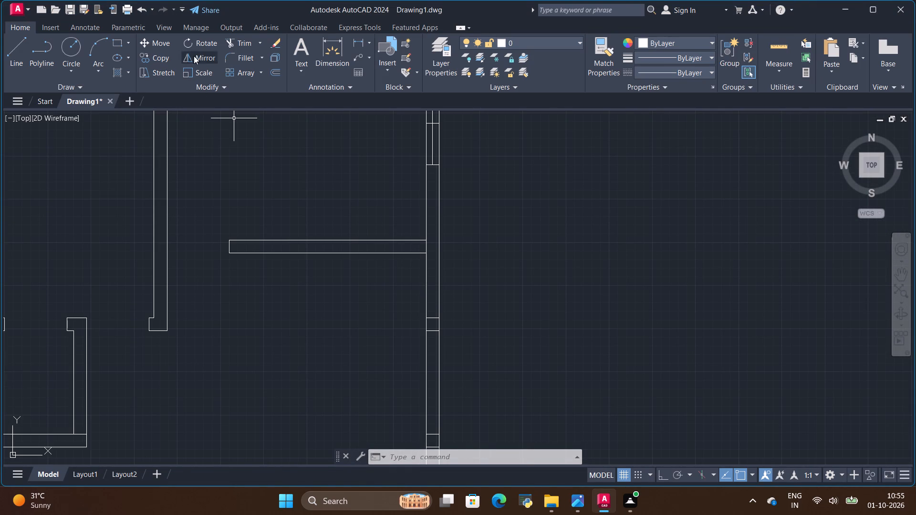
left_click(243, 42)
scroll(424, 337, "up", 1)
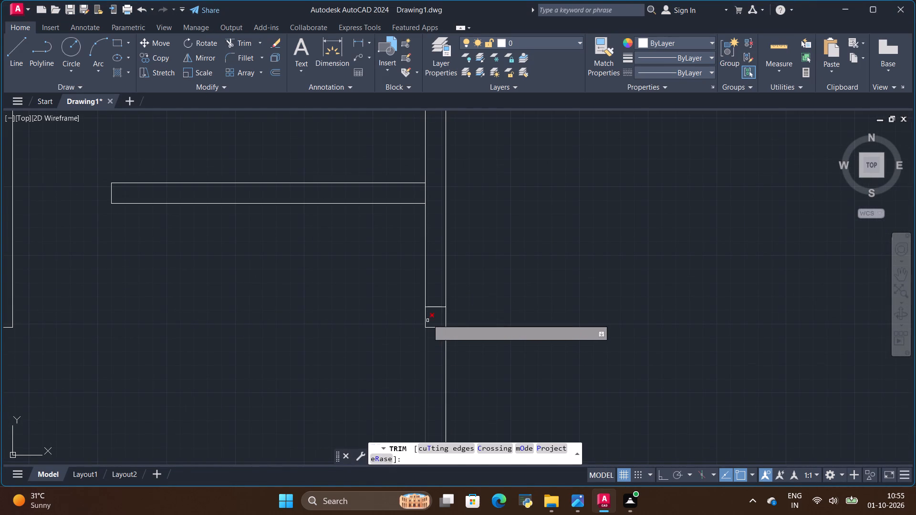
left_click_drag(431, 299, 438, 338)
scroll(435, 303, "down", 2)
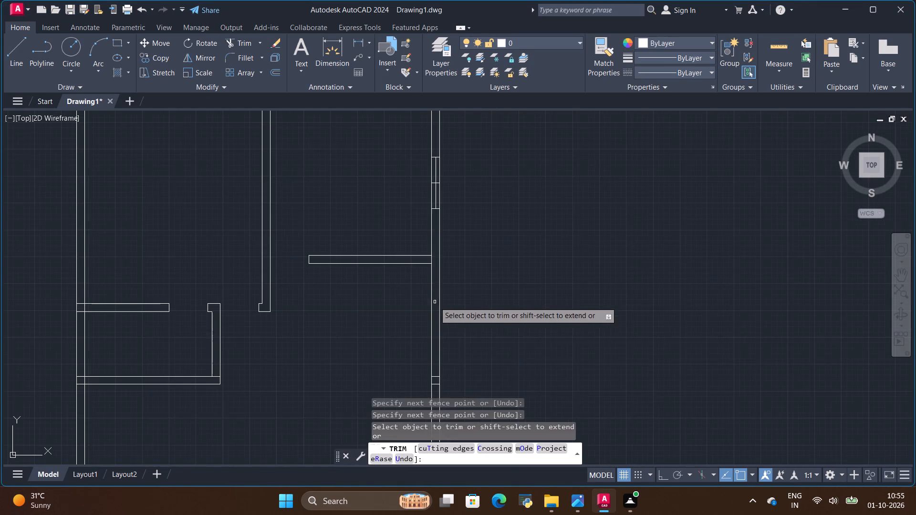
scroll(434, 300, "down", 1)
scroll(438, 366, "up", 4)
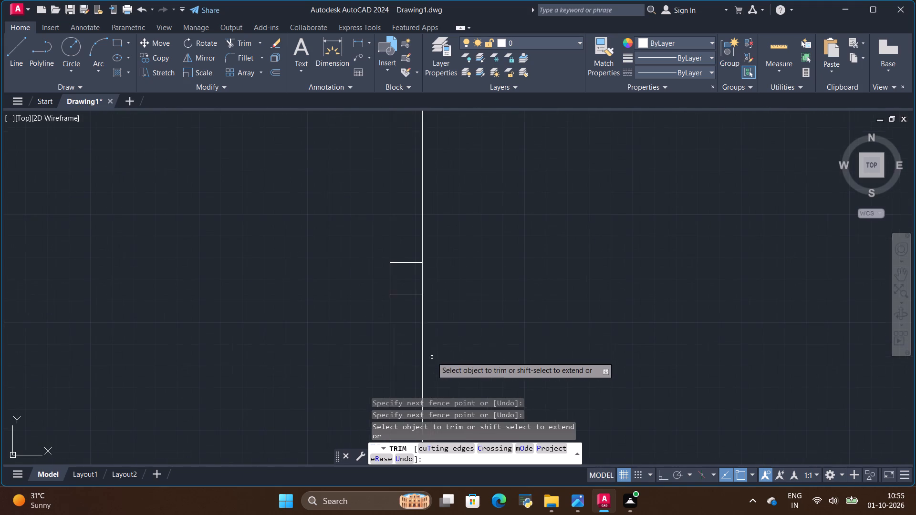
left_click_drag(407, 247, 407, 322)
scroll(438, 243, "down", 3)
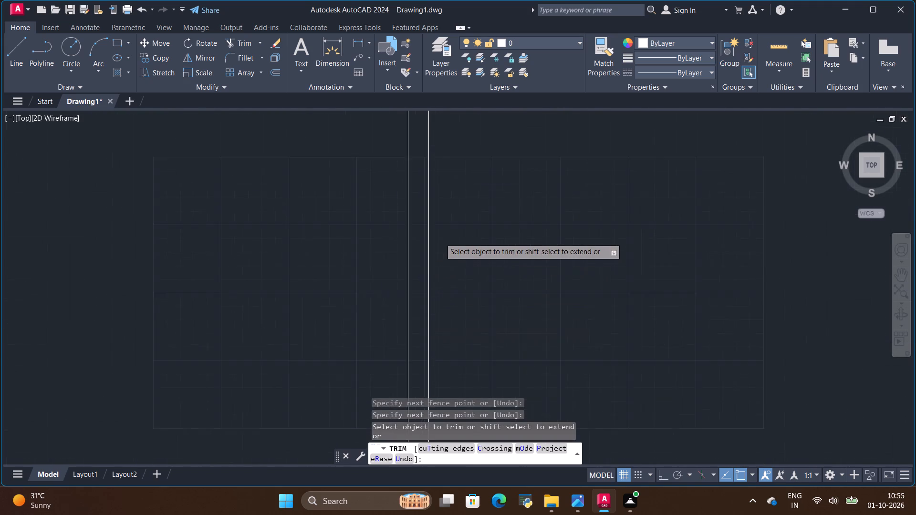
scroll(450, 258, "down", 1)
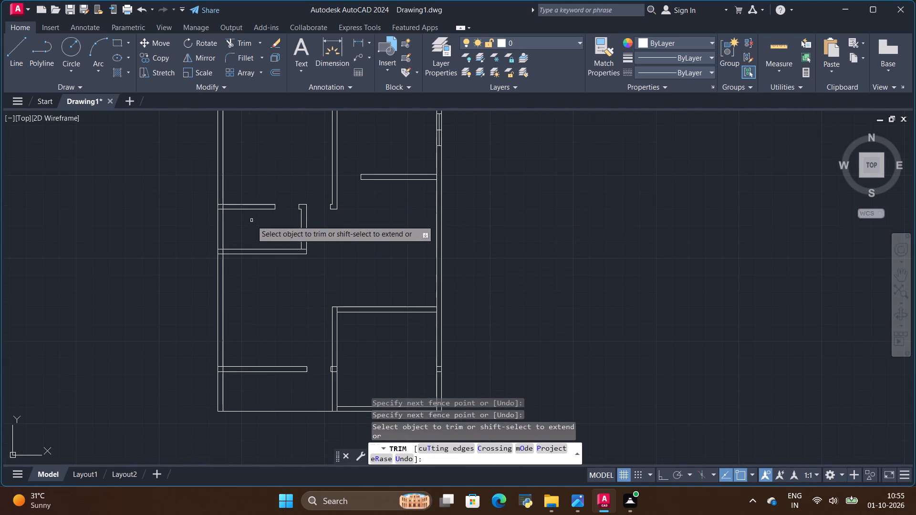
Trim away the pair of short cross lines inside the right wall beside the porch, and check the window positions in the reference image.
key("alt+Tab")
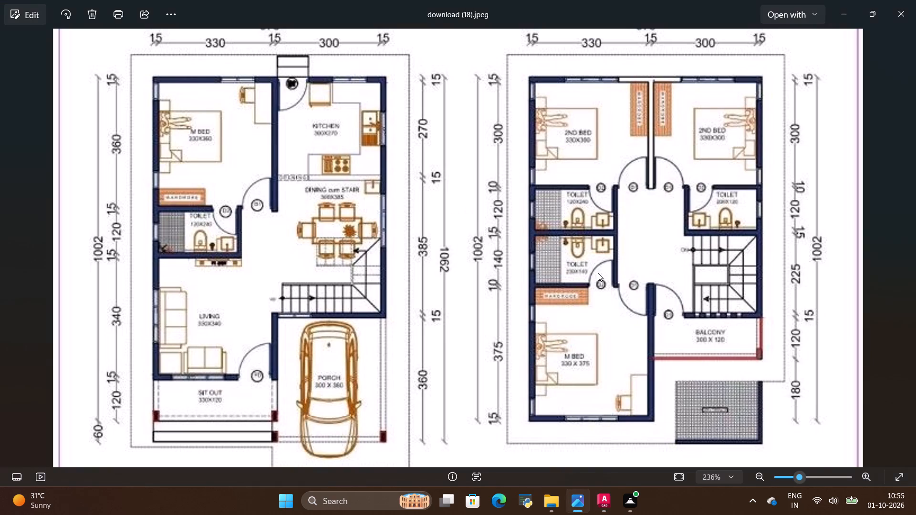
key("alt+Tab")
scroll(591, 252, "down", 2)
scroll(531, 298, "up", 4)
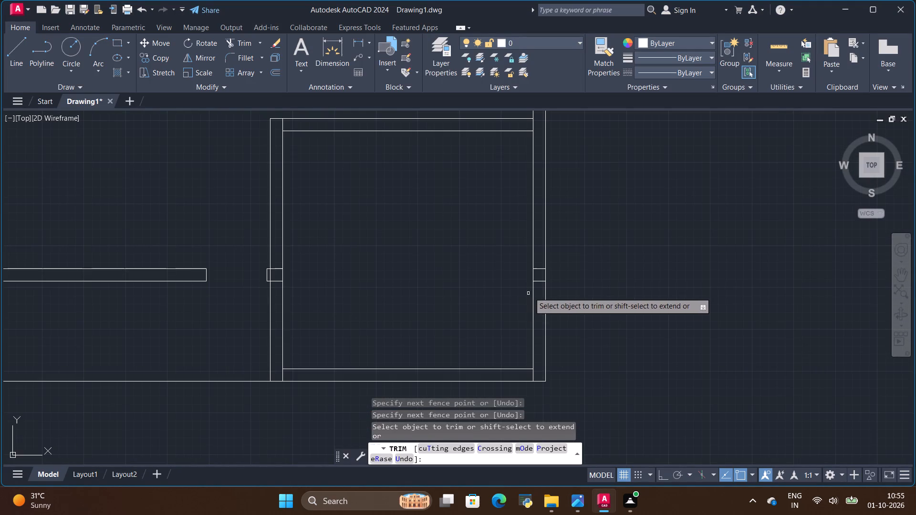
scroll(550, 279, "up", 3)
left_click_drag(509, 220, 510, 298)
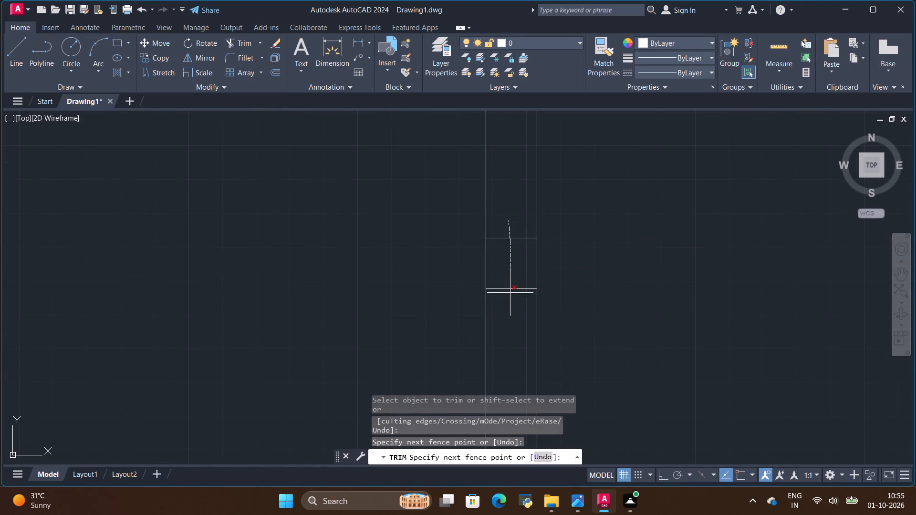
left_click_drag(510, 298, 510, 325)
scroll(500, 320, "down", 5)
scroll(505, 278, "down", 3)
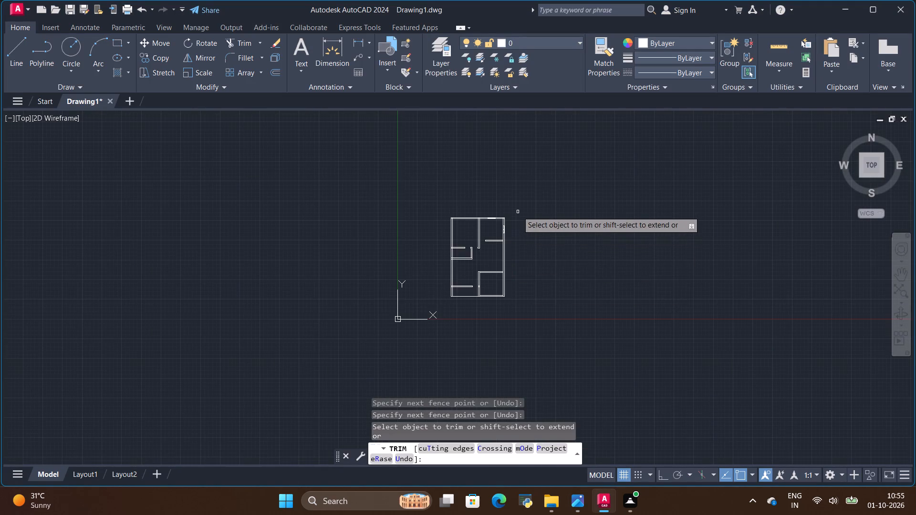
scroll(518, 209, "up", 2)
scroll(495, 349, "up", 1)
key("alt+Tab")
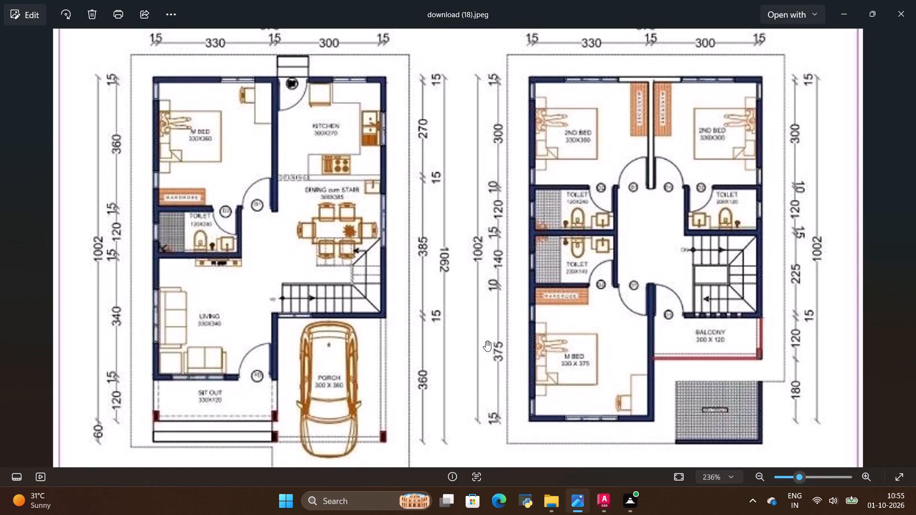
scroll(371, 208, "up", 1)
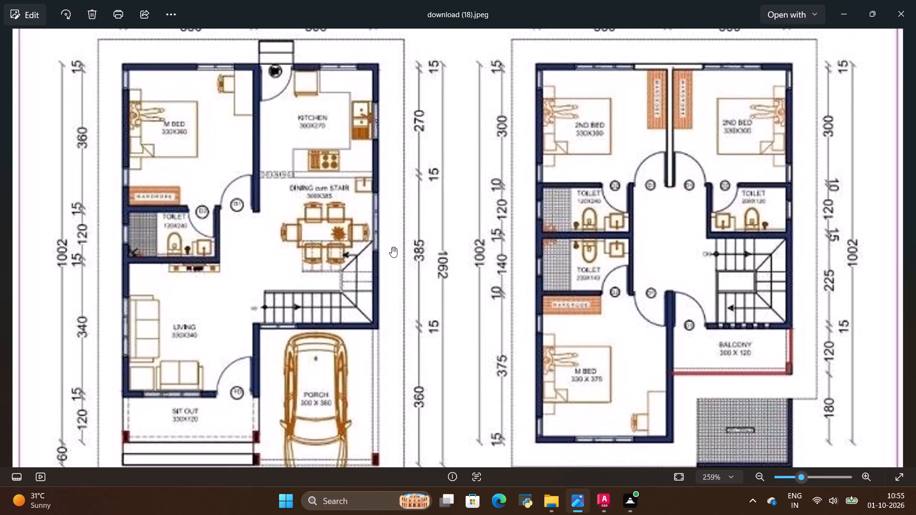
key("alt+Tab")
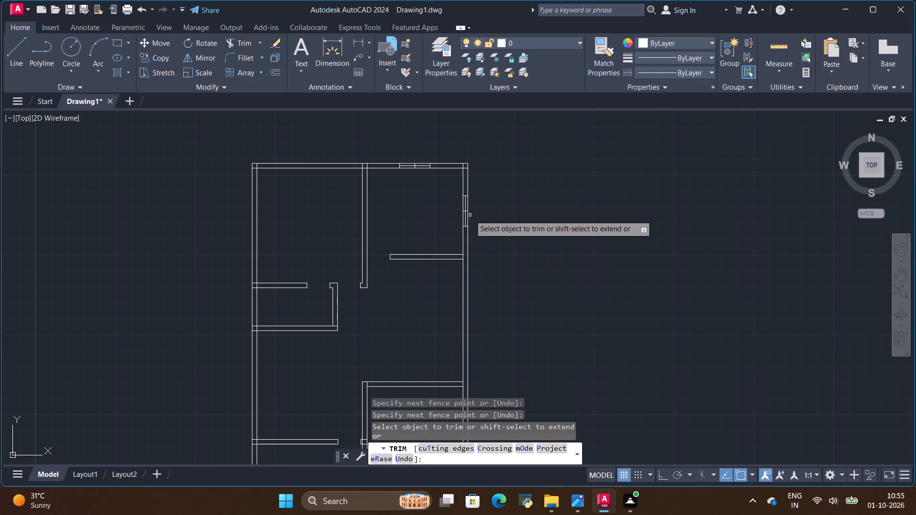
key("alt+Tab")
key("alt+Tab")
scroll(464, 208, "up", 2)
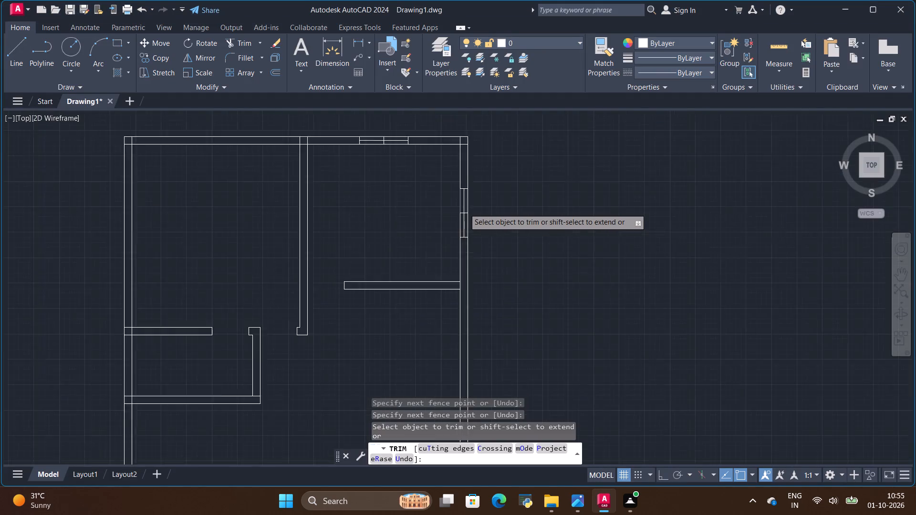
scroll(464, 208, "up", 1)
key("space")
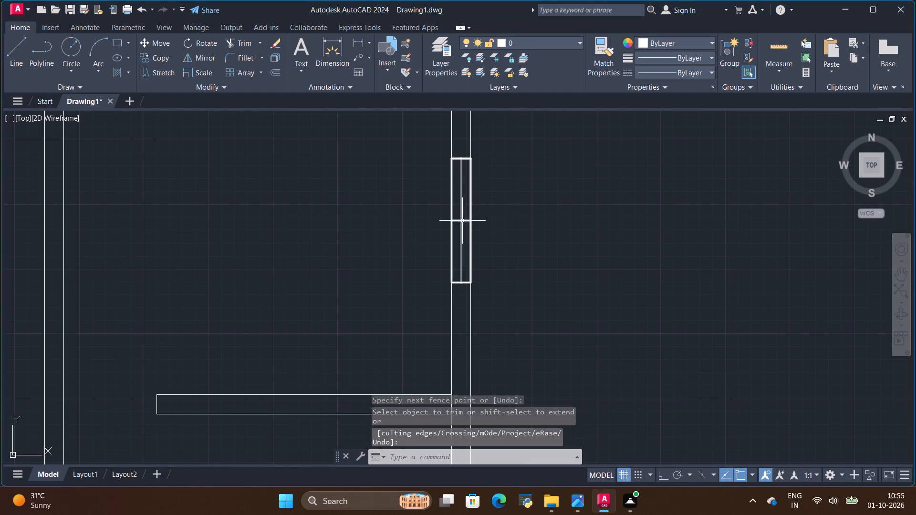
Copy the right wall's window symbol by its left-edge midpoint to the wall's inner-face midpoint between the short partition and the porch's upper wall.
left_click(464, 221)
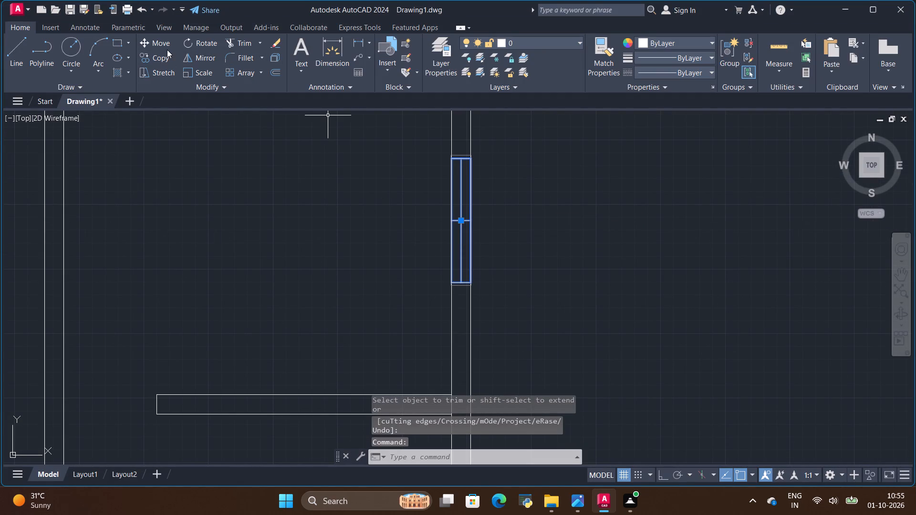
left_click(160, 56)
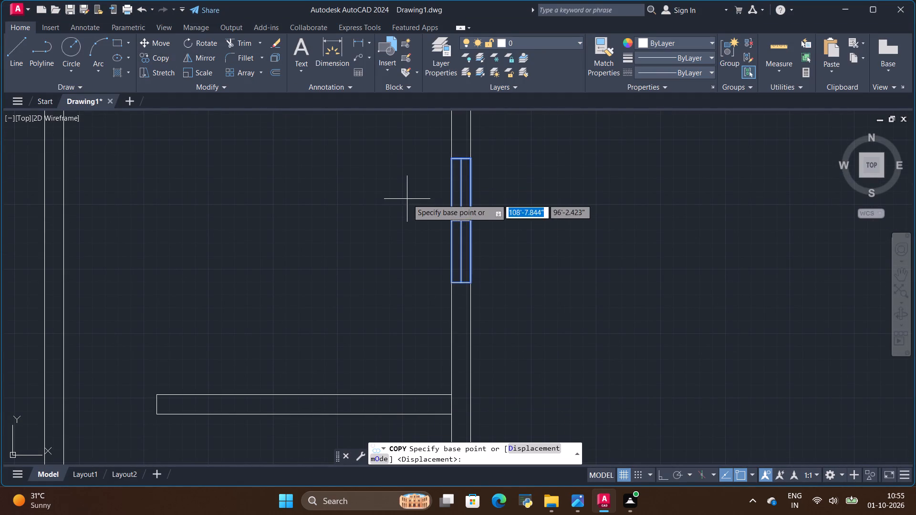
left_click(450, 220)
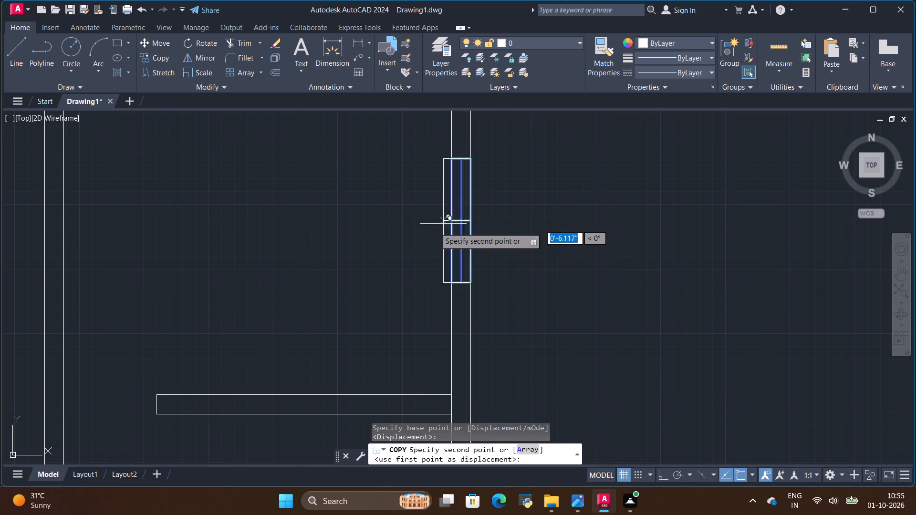
scroll(416, 243, "down", 4)
scroll(430, 266, "up", 3)
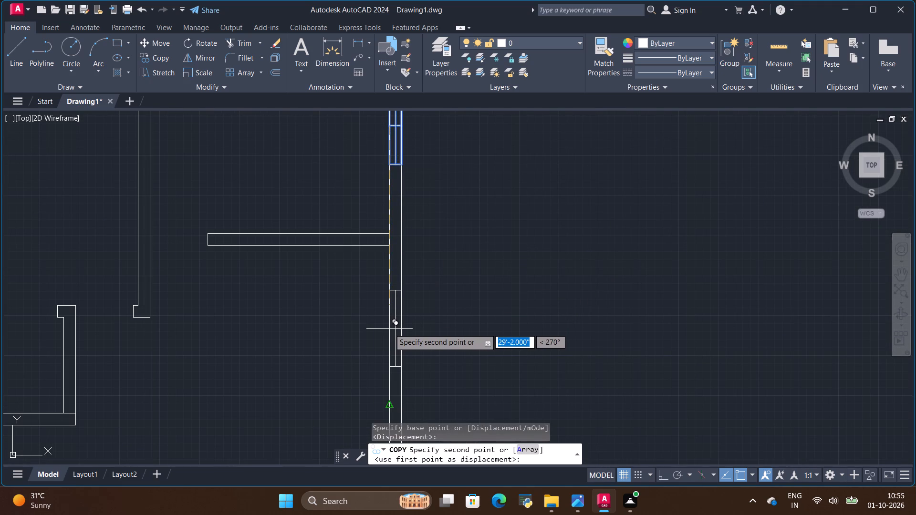
scroll(389, 329, "down", 2)
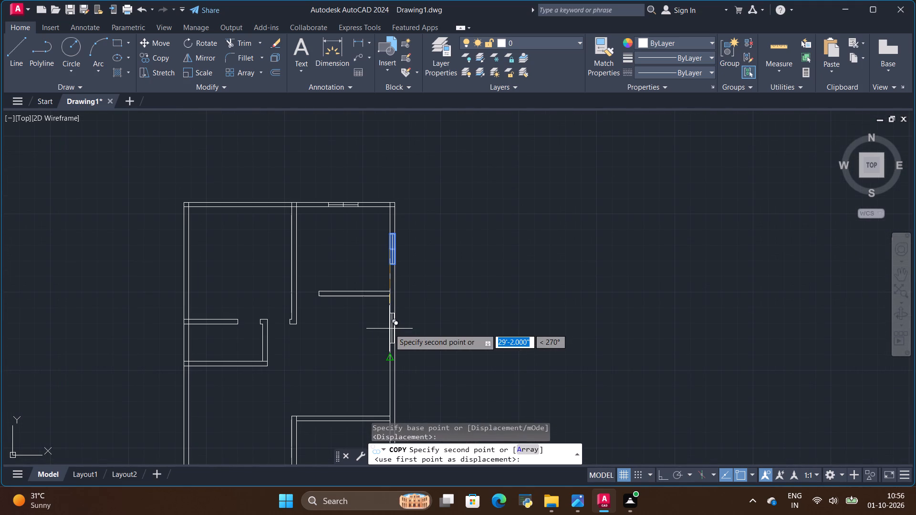
left_click(389, 329)
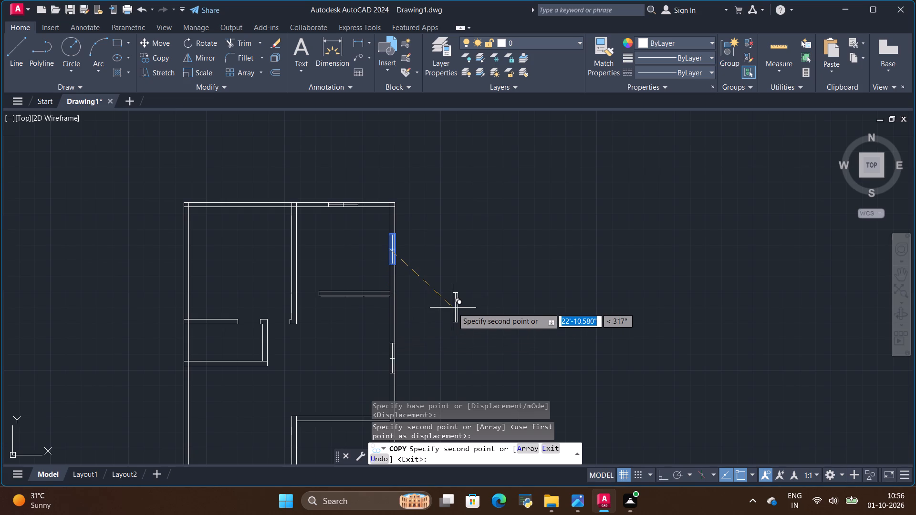
key("Escape")
scroll(427, 299, "up", 1)
scroll(427, 295, "down", 2)
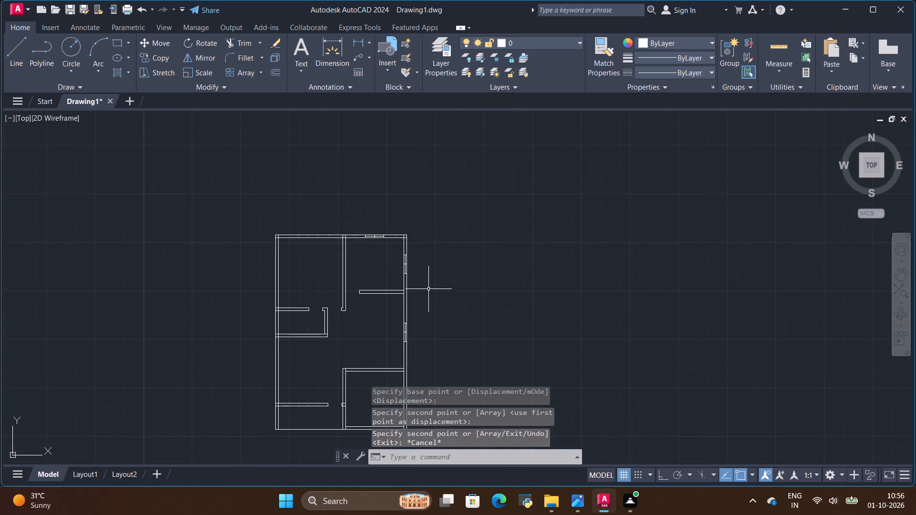
scroll(410, 354, "up", 2)
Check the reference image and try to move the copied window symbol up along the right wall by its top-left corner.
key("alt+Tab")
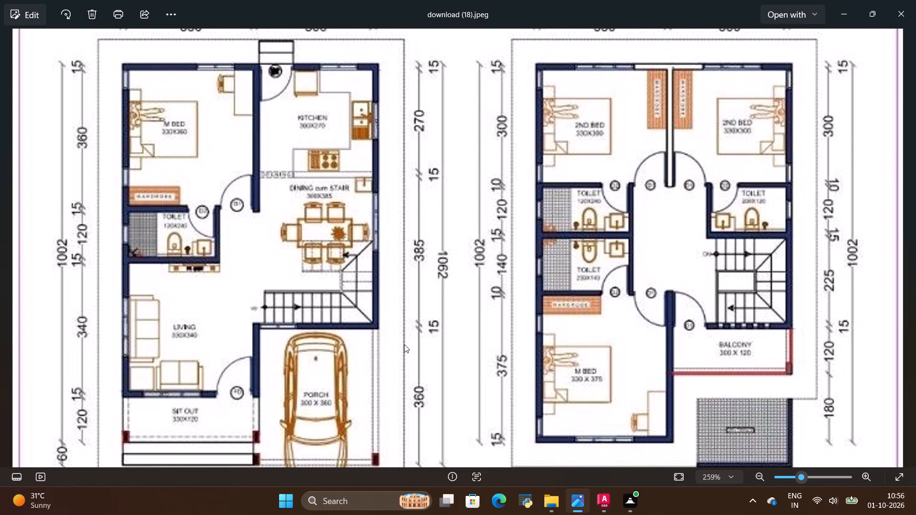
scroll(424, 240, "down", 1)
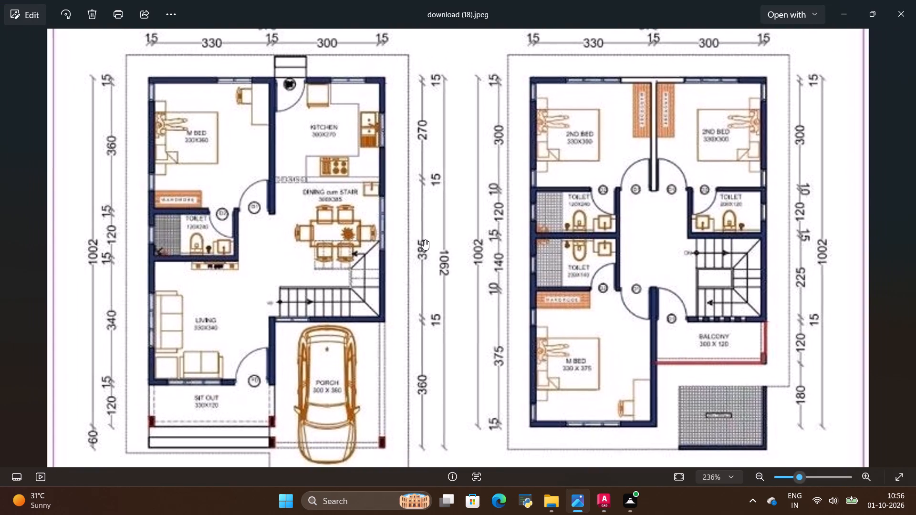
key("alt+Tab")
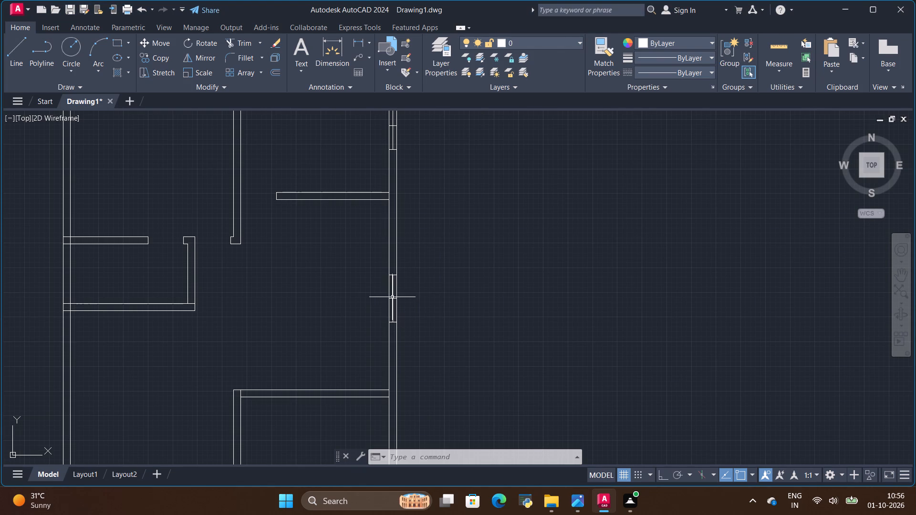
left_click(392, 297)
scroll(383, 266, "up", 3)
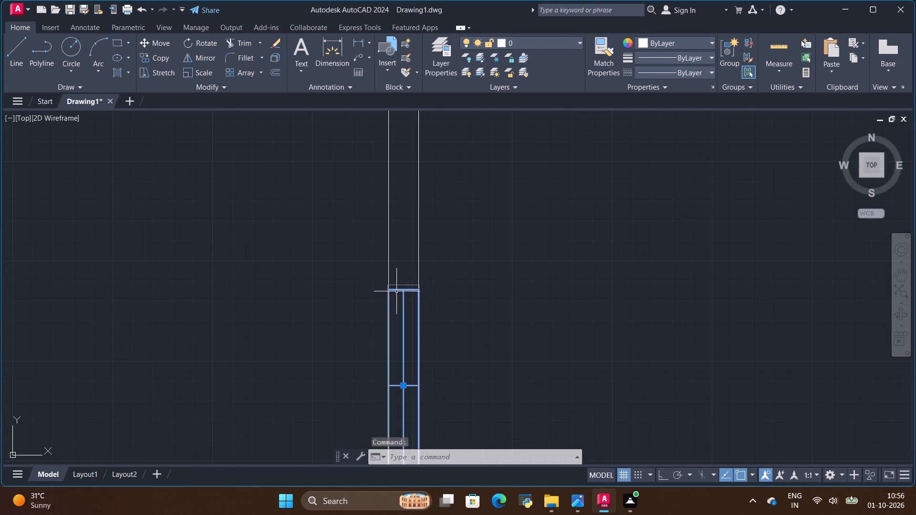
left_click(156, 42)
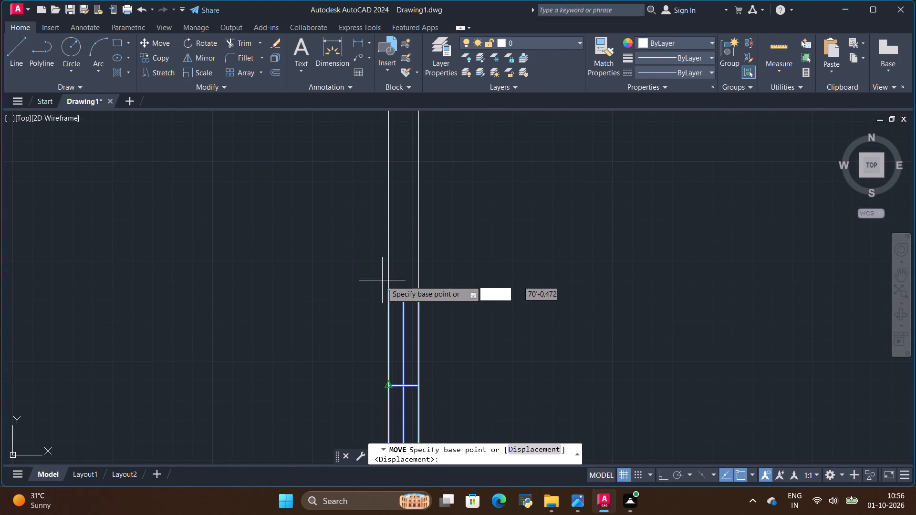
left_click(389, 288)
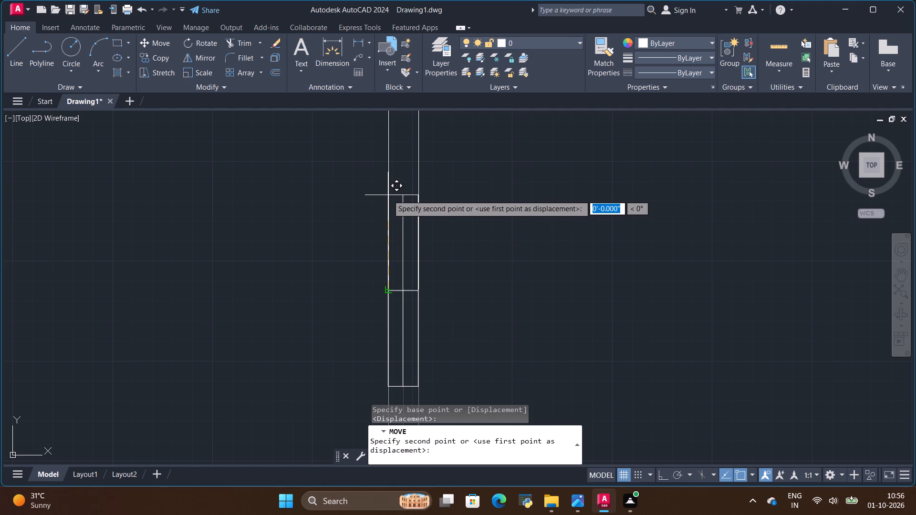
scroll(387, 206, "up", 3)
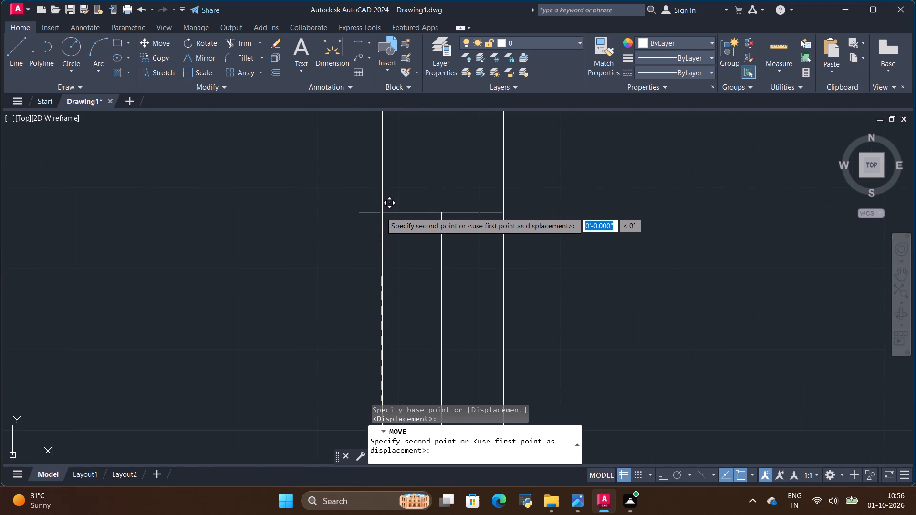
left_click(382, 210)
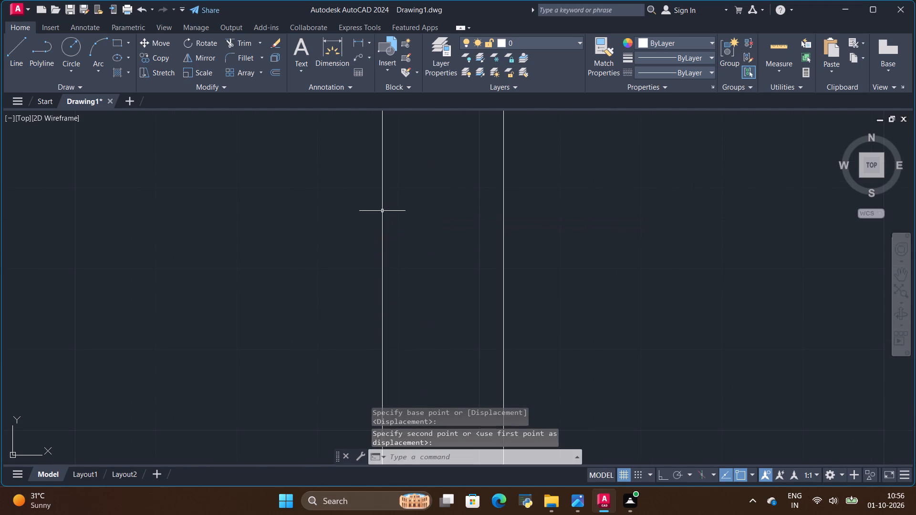
Compare the window positions in the reference image's ground floor plan with the drawn outer walls.
scroll(396, 206, "down", 4)
scroll(450, 250, "down", 2)
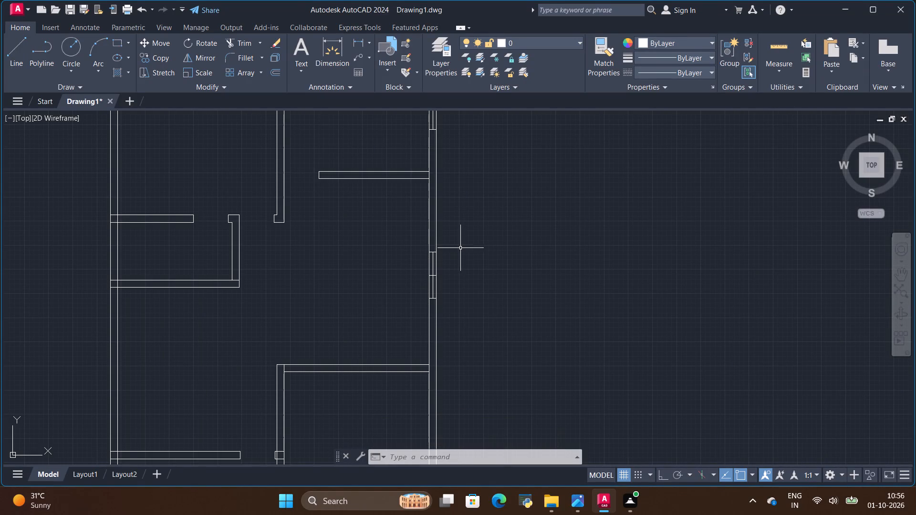
scroll(458, 247, "down", 1)
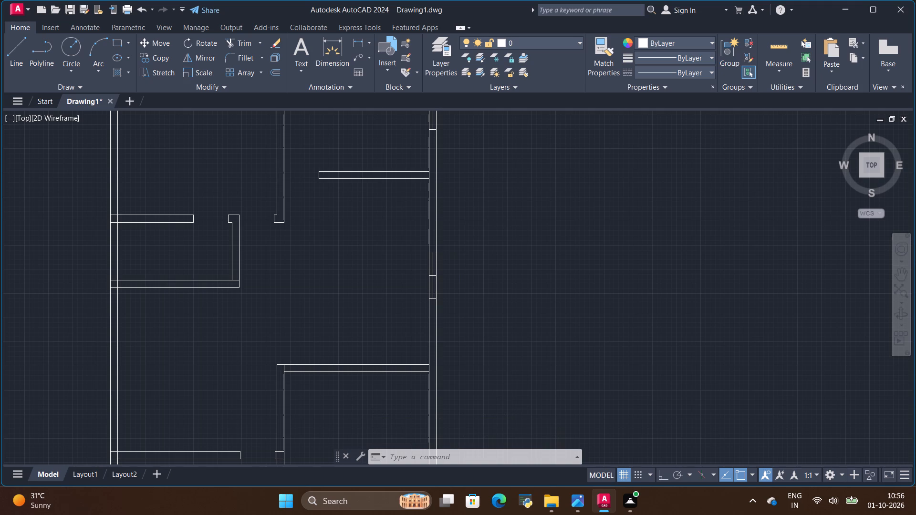
key("alt+Tab")
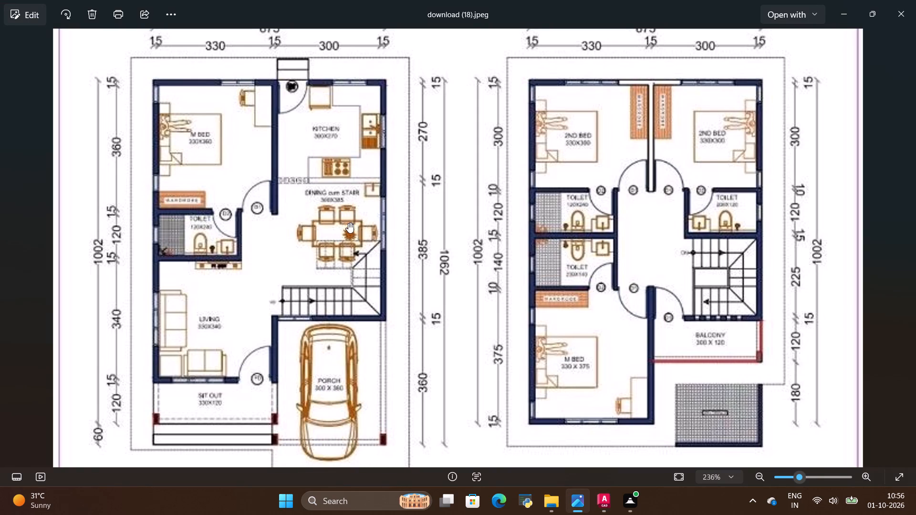
key("alt+Tab")
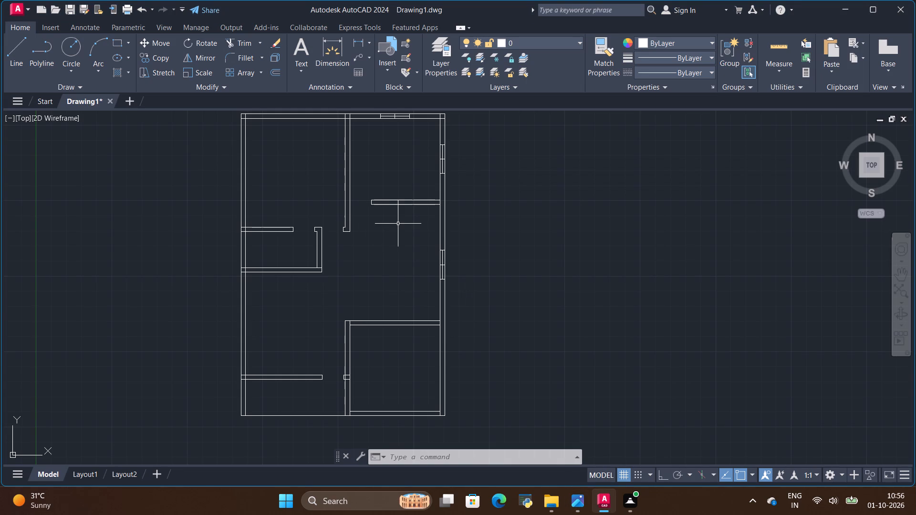
key("alt+Tab")
key("alt+Tab")
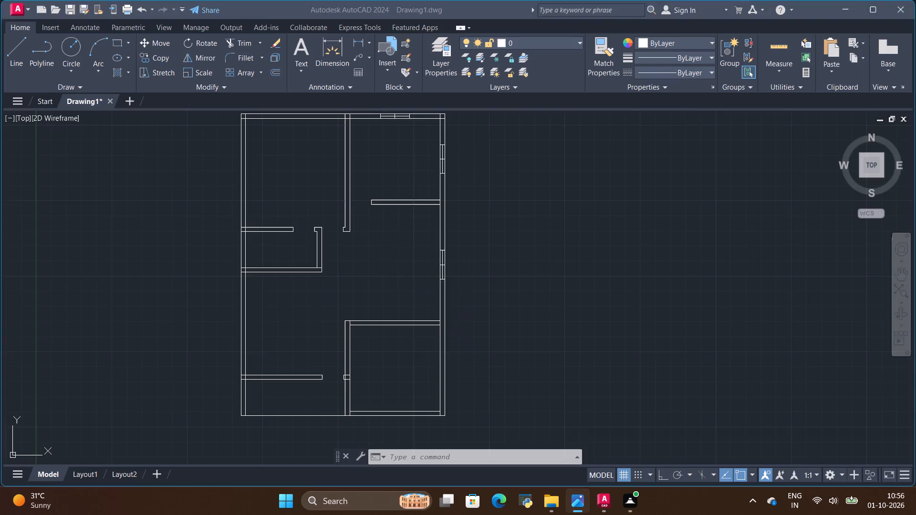
scroll(449, 237, "up", 2)
scroll(434, 262, "down", 2)
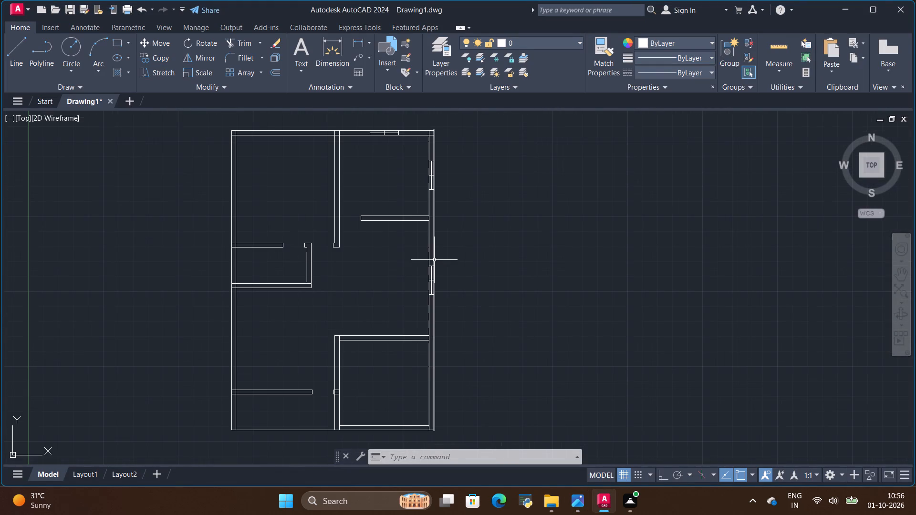
key("alt+Tab")
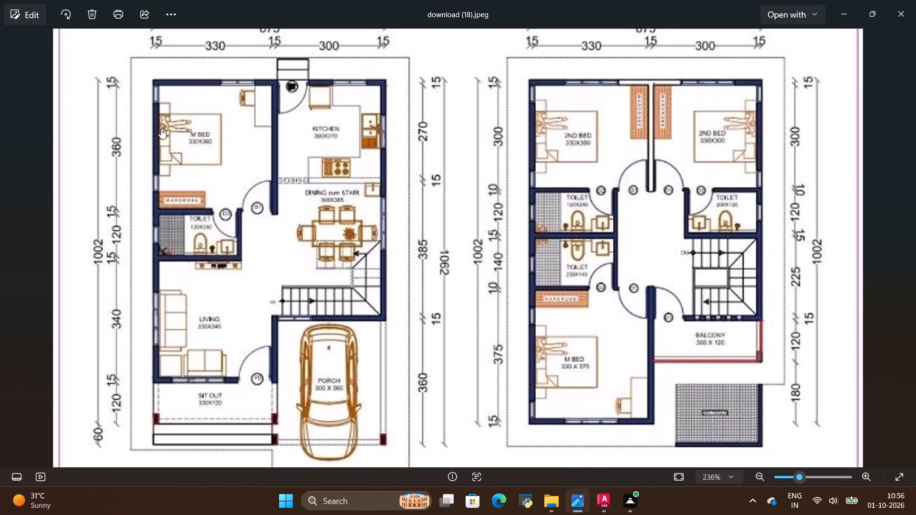
key("alt+Tab")
key("alt+Tab")
key("alt+Tab")
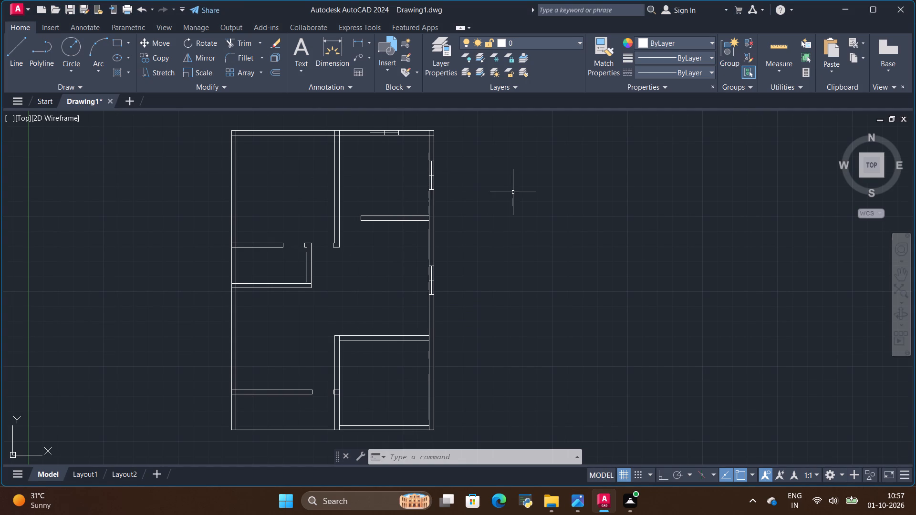
Draw a line about 27'-6" long along the left wall's inner face, from the toilet's lower wall to the sit-out wall.
scroll(440, 284, "up", 1)
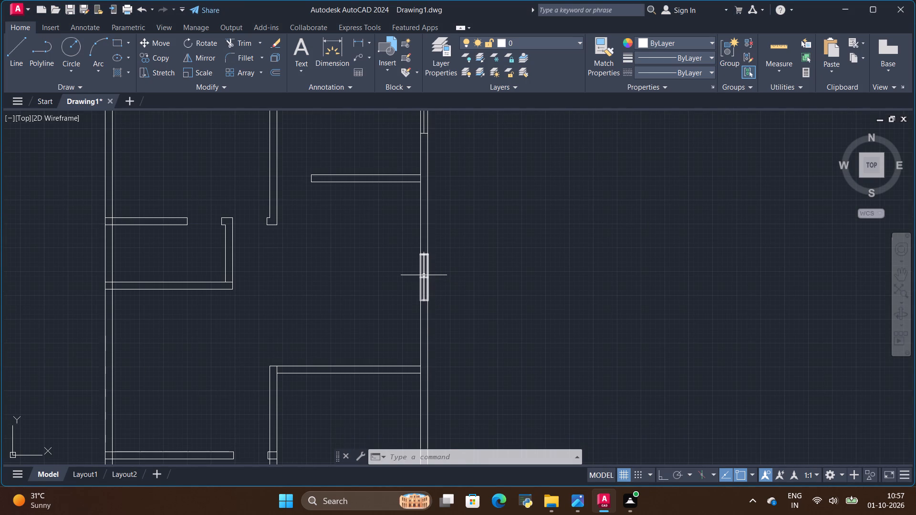
left_click(12, 49)
left_click(113, 289)
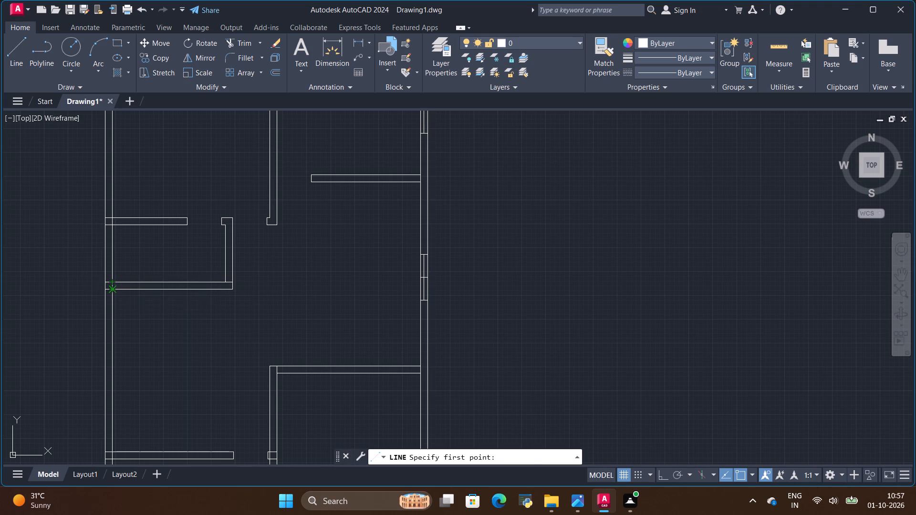
scroll(143, 253, "down", 2)
scroll(131, 330, "up", 3)
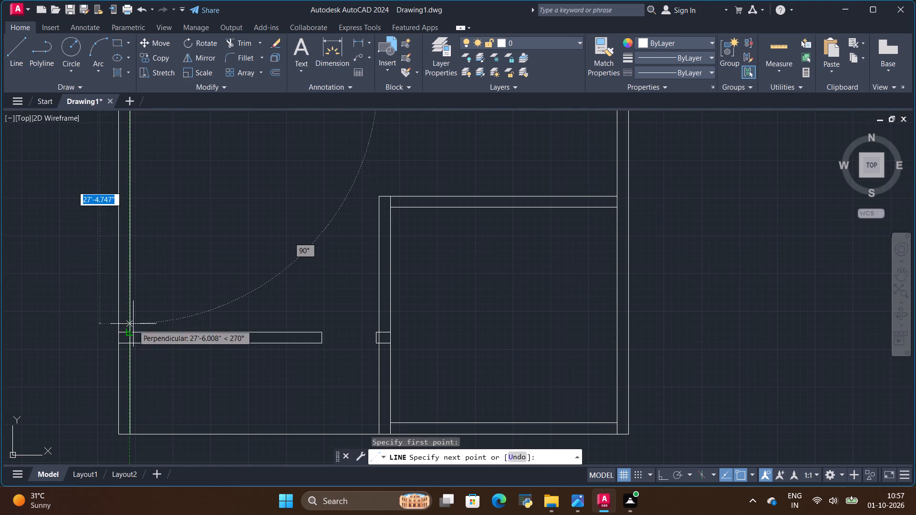
left_click(129, 333)
key("Escape")
scroll(155, 313, "down", 1)
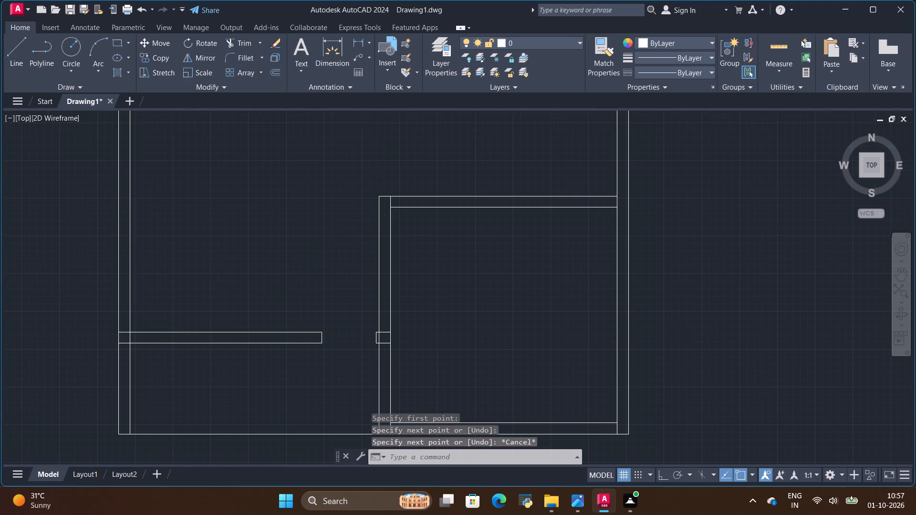
Copy the lower right-wall window symbol by its left-edge midpoint to the midpoint of the living room's left-wall inner face.
scroll(155, 313, "down", 1)
left_click(338, 214)
scroll(336, 210, "up", 1)
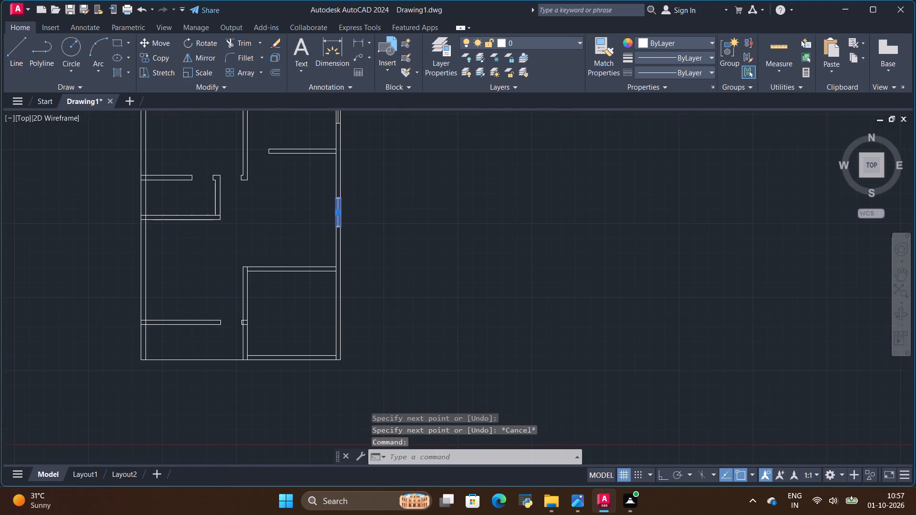
scroll(336, 210, "up", 4)
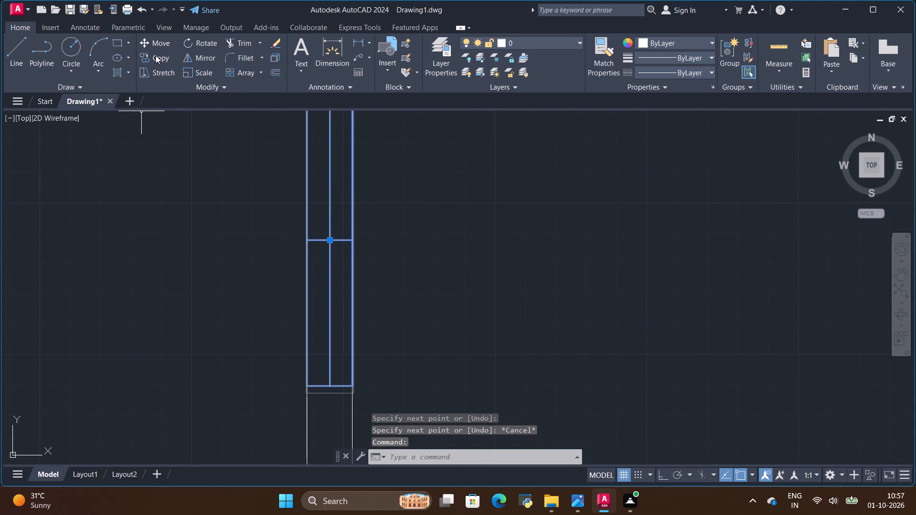
left_click(156, 55)
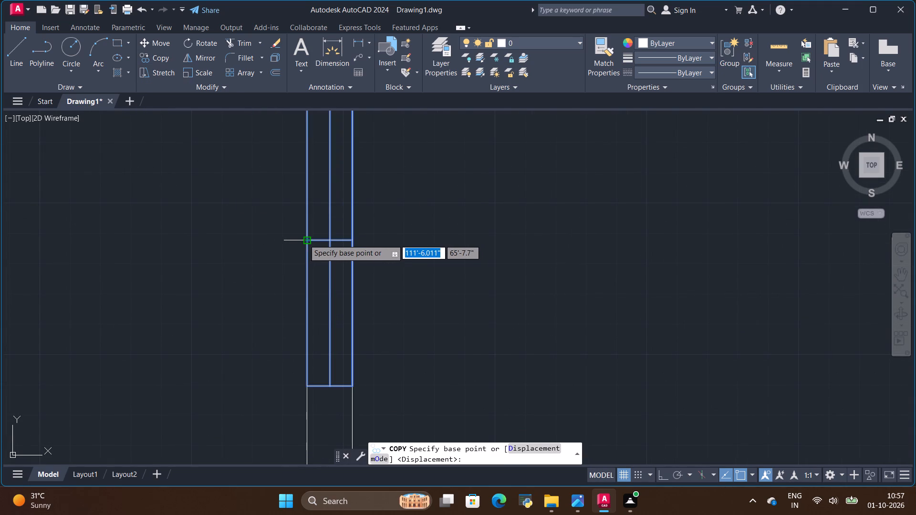
left_click(304, 239)
scroll(239, 263, "down", 4)
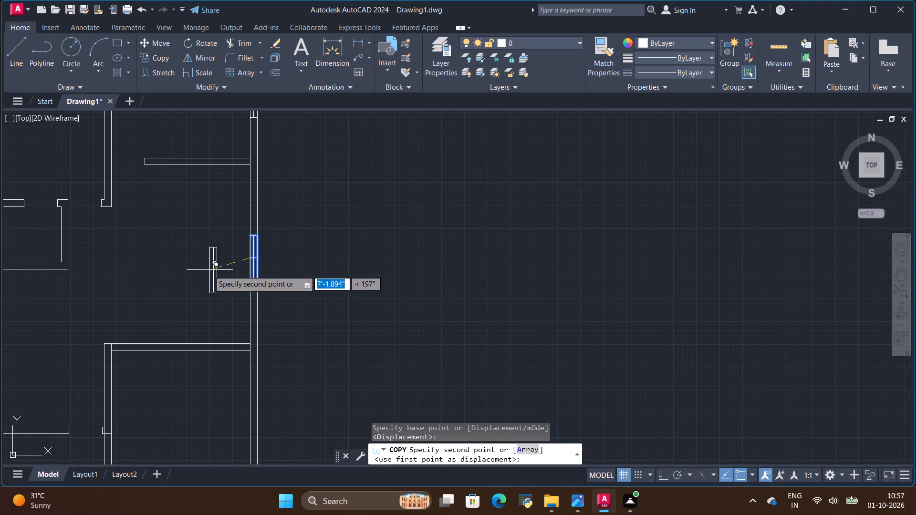
scroll(204, 278, "down", 2)
scroll(115, 309, "up", 3)
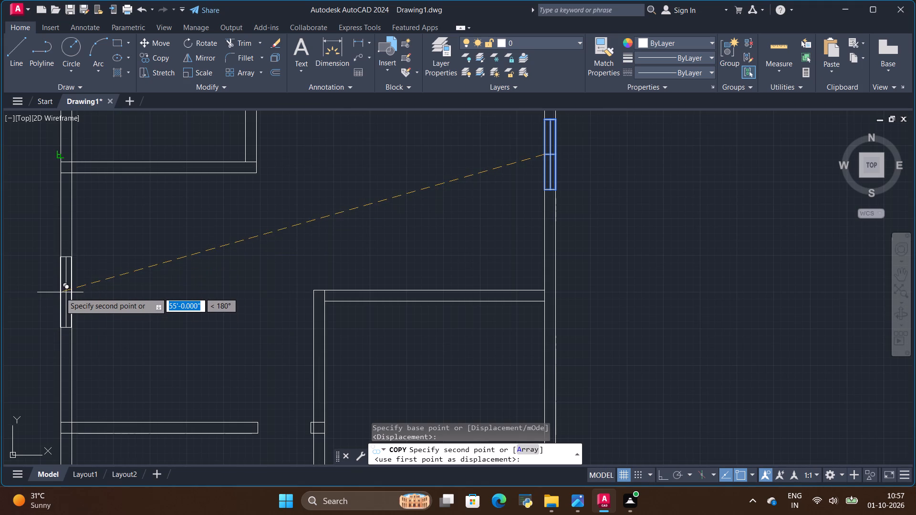
left_click(73, 297)
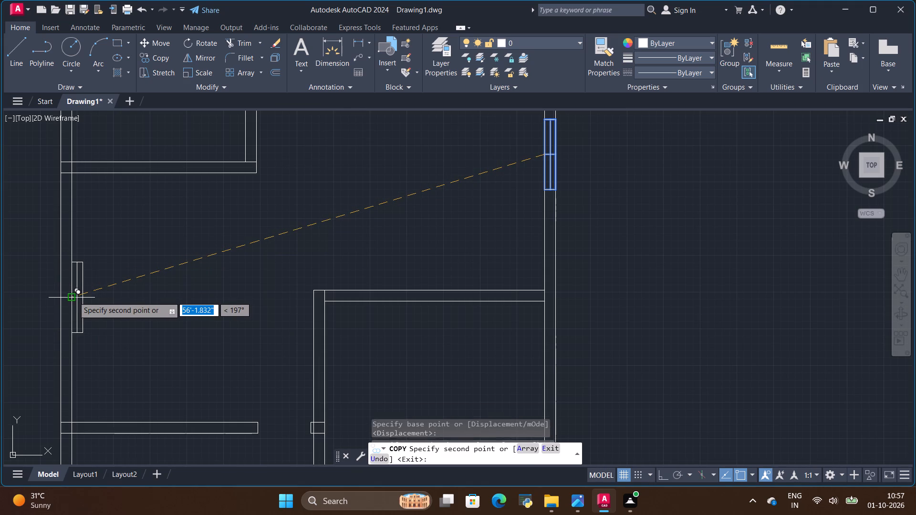
scroll(46, 310, "up", 2)
key("Escape")
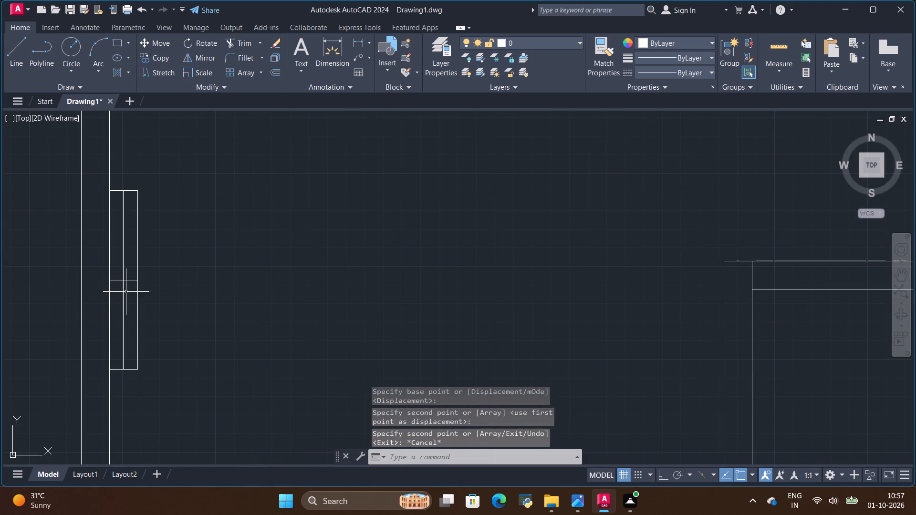
Move the copied living room window symbol by its right-edge midpoint to the left wall's inner face, placing it within the wall thickness.
left_click(123, 280)
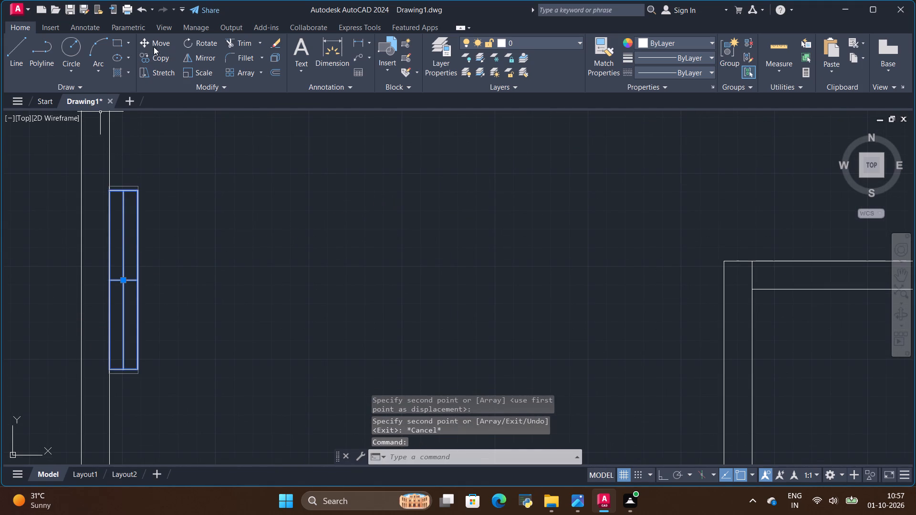
left_click(155, 44)
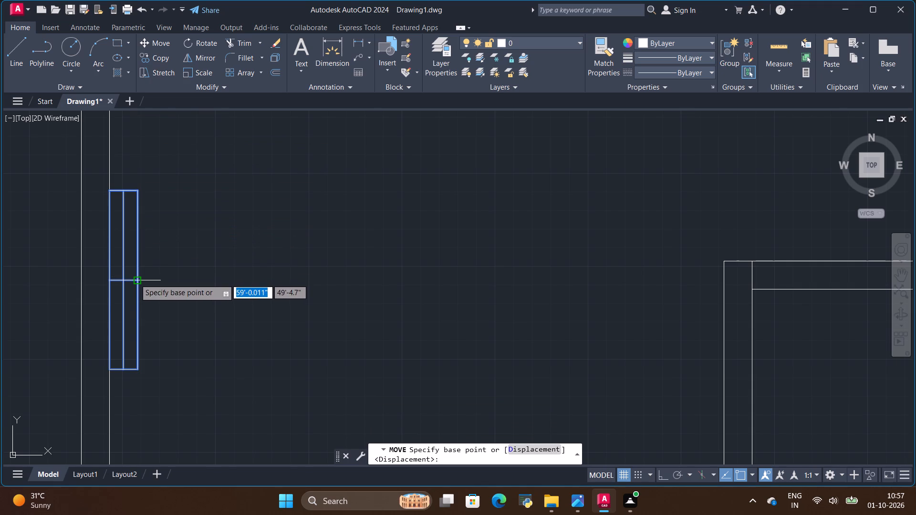
left_click(135, 279)
left_click(113, 279)
key("Escape")
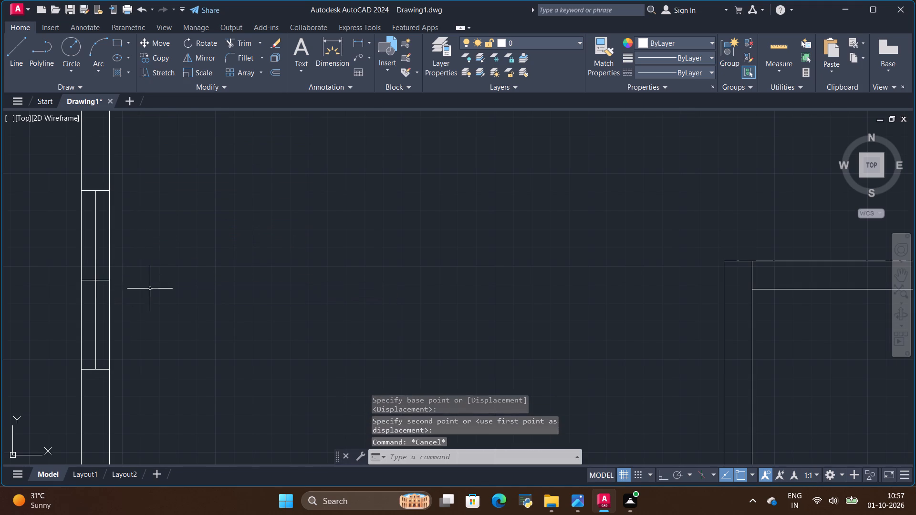
Compare the living room and stair-side window positions in the reference image's ground floor plan with the drawn walls.
scroll(218, 286, "down", 6)
scroll(254, 227, "up", 2)
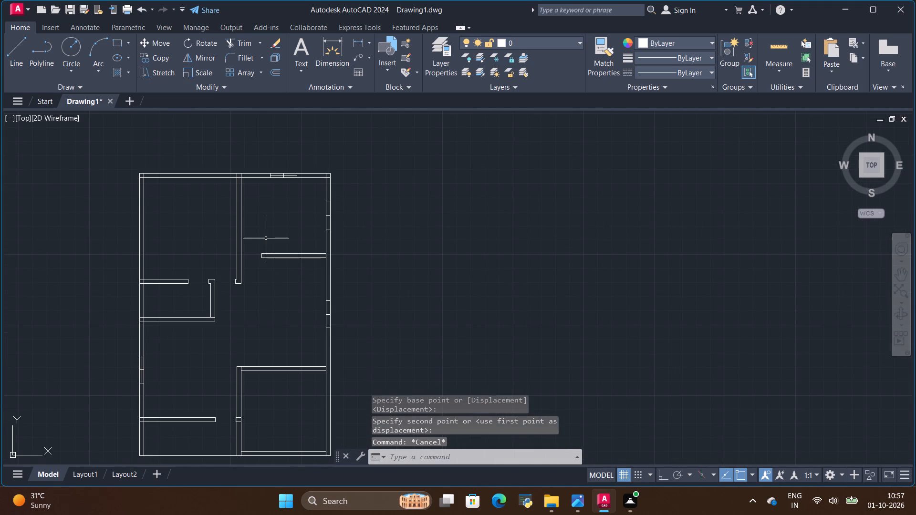
key("alt+Tab")
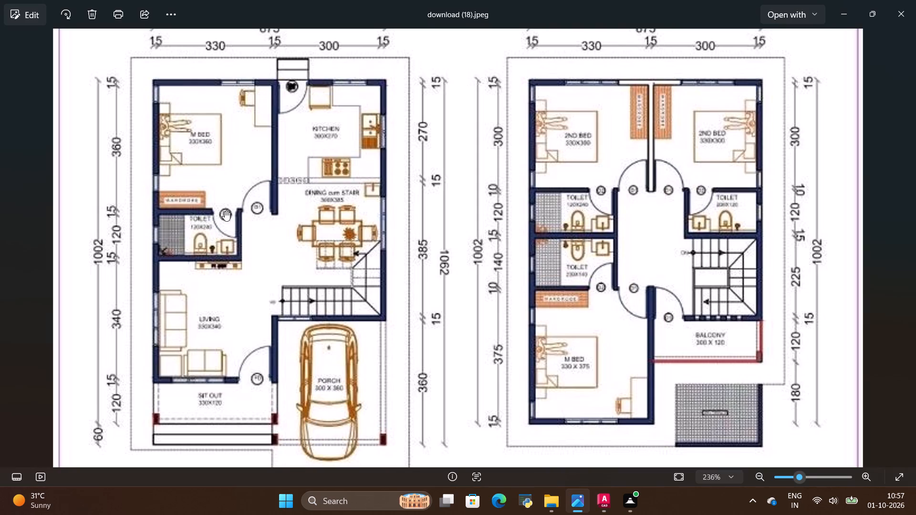
scroll(123, 347, "up", 2)
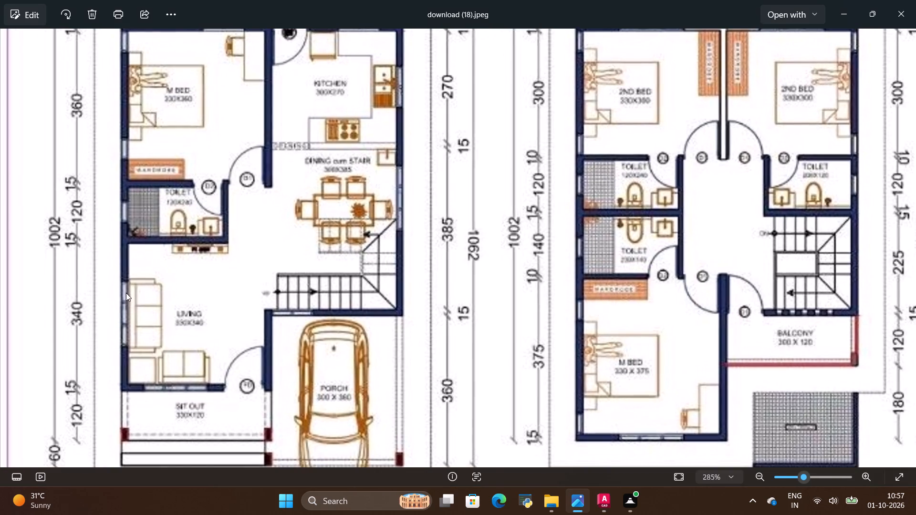
key("alt+Tab")
key("alt+Tab")
scroll(309, 279, "down", 1)
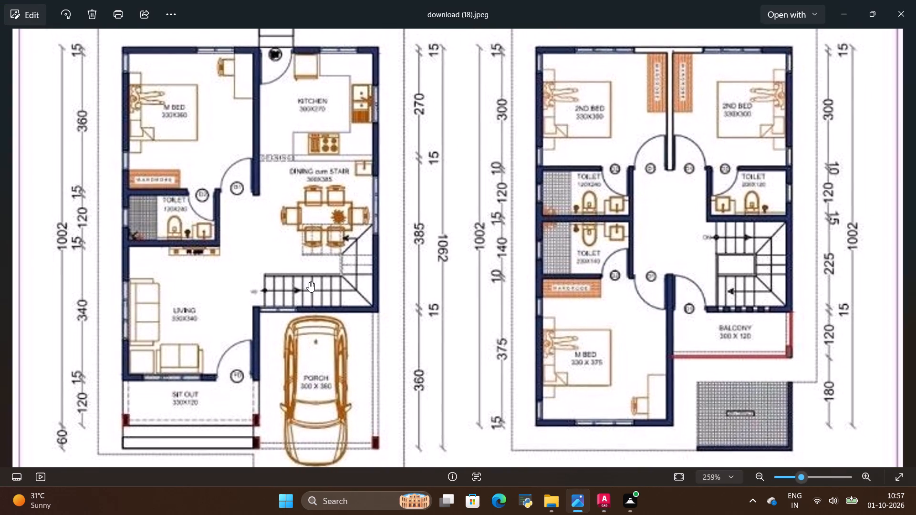
key("alt+Tab")
key("alt+Tab")
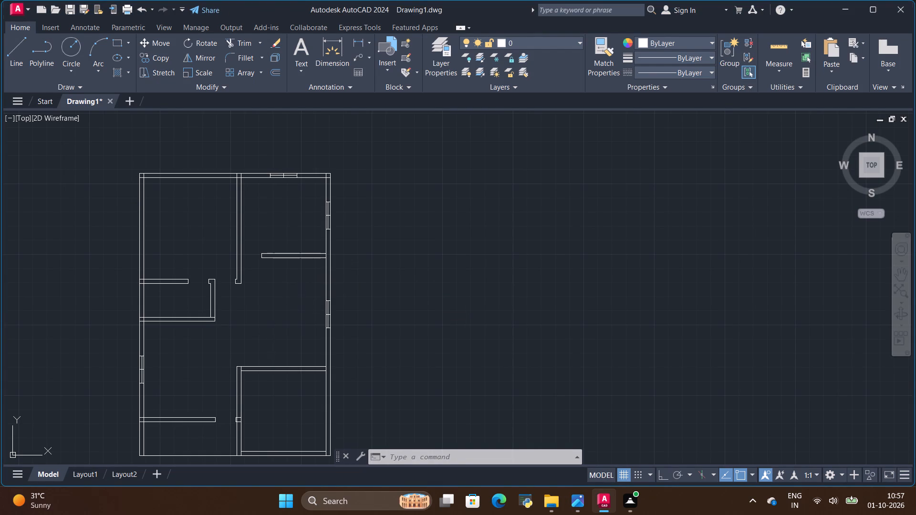
key("alt+Tab")
Copy the kitchen's top-wall window symbol by its lower-left corner into the porch's upper wall, near its left end, with object snap off.
scroll(273, 160, "up", 2)
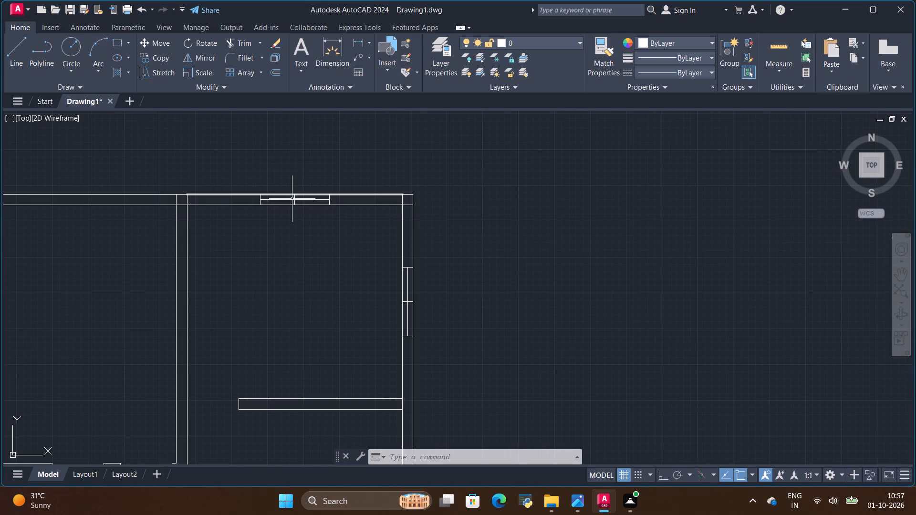
left_click(292, 199)
left_click(162, 55)
scroll(264, 193, "up", 2)
left_click(255, 225)
scroll(253, 250, "down", 2)
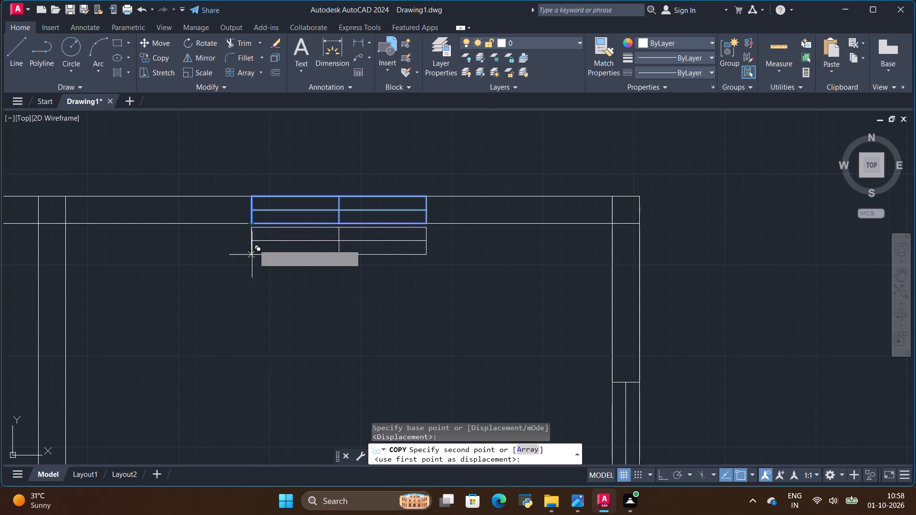
scroll(255, 224, "down", 3)
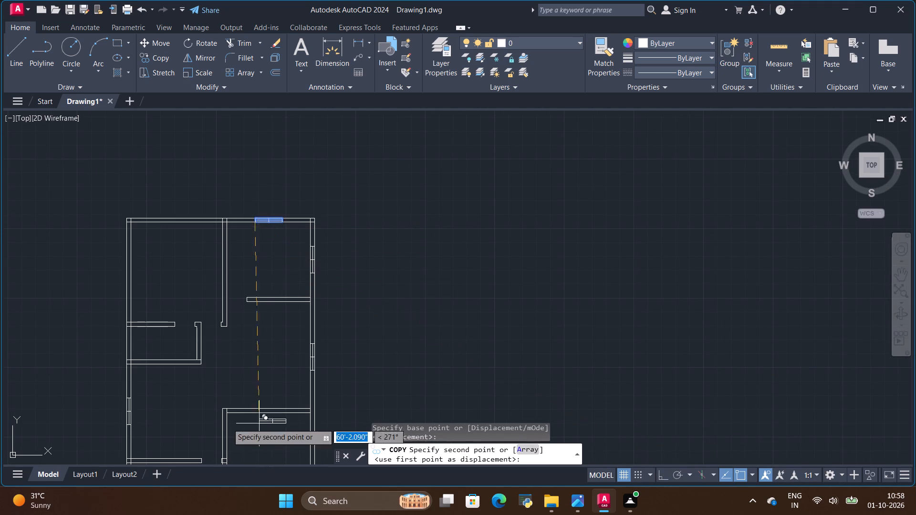
scroll(244, 423, "up", 3)
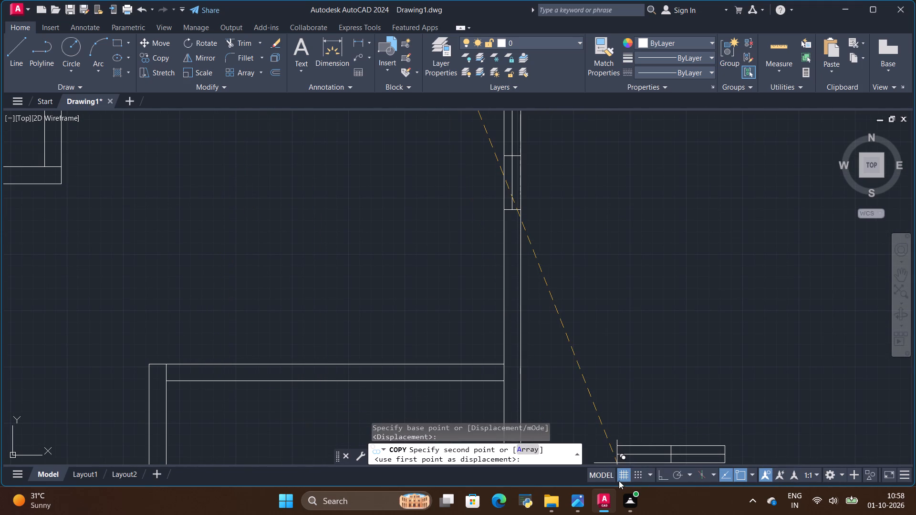
left_click(743, 477)
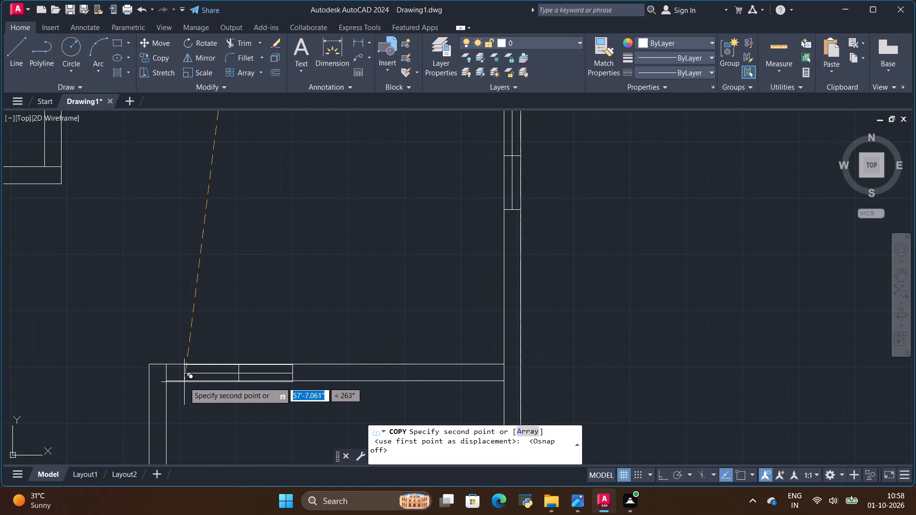
left_click(185, 381)
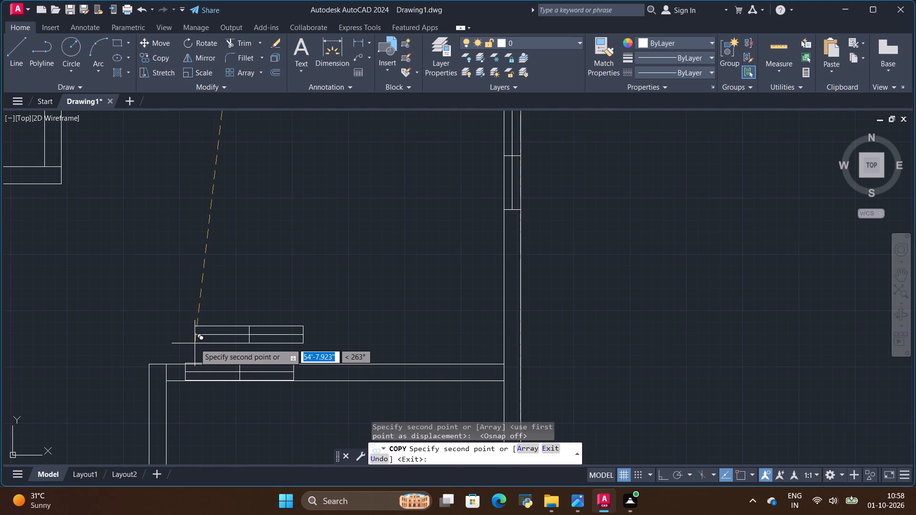
key("Escape")
Move the copied window symbol slightly down by its lower-left corner onto the lower face of the porch's upper wall.
scroll(195, 350, "up", 4)
scroll(200, 292, "down", 3)
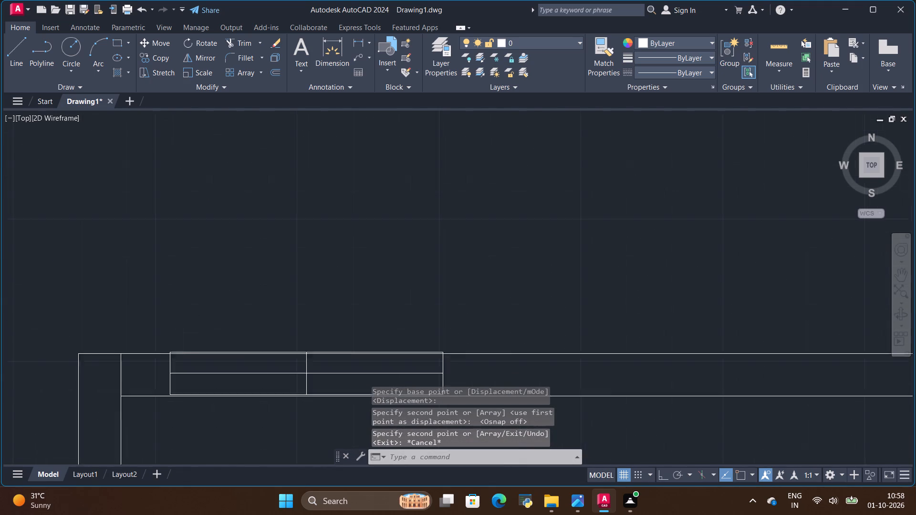
scroll(195, 382, "up", 3)
scroll(106, 238, "up", 1)
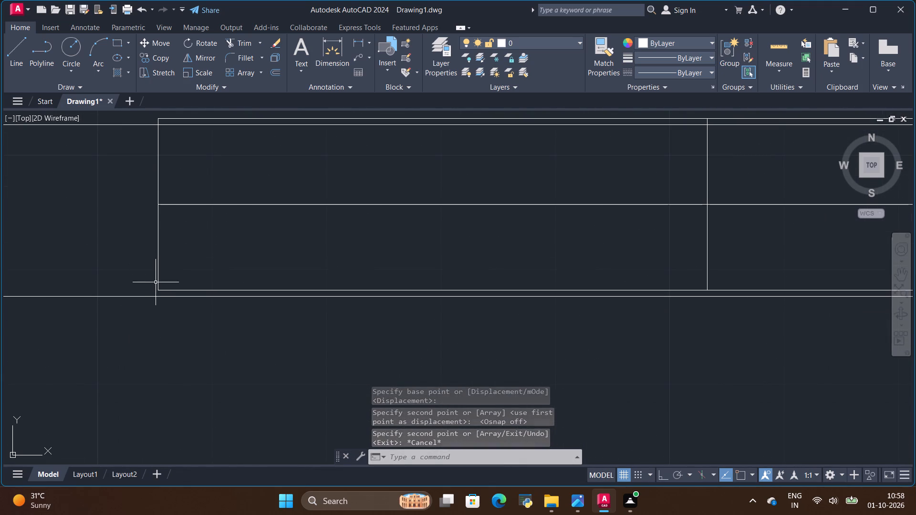
left_click(159, 286)
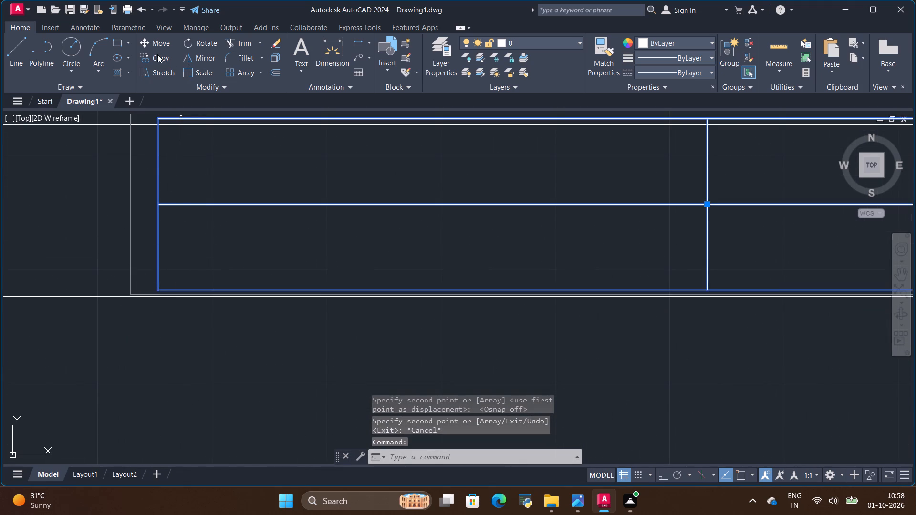
left_click(161, 43)
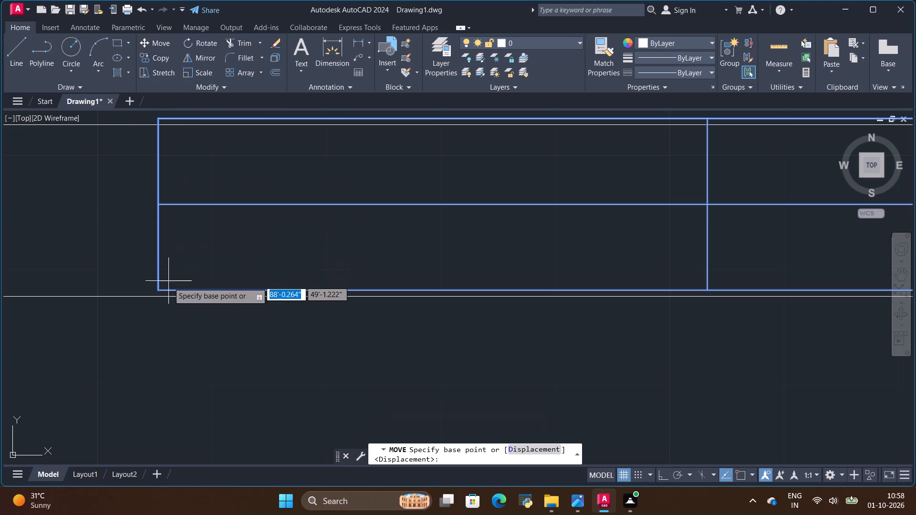
left_click(159, 290)
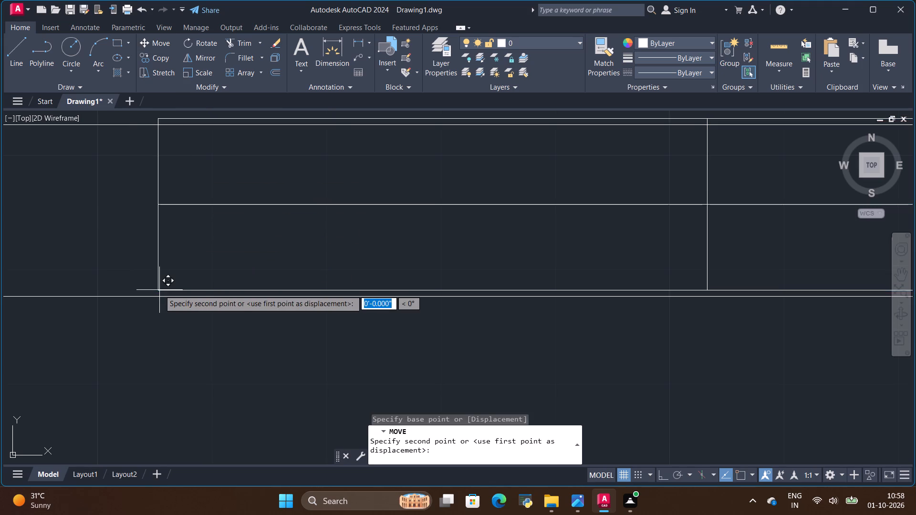
left_click(153, 297)
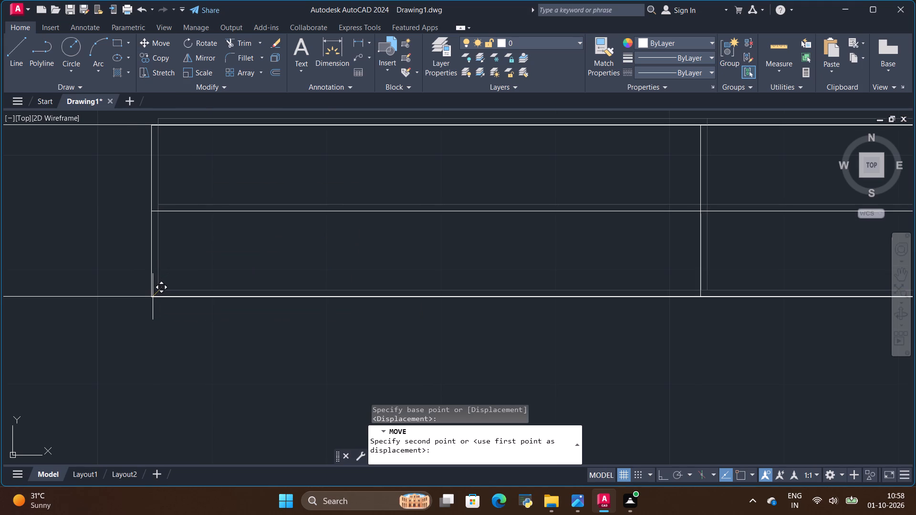
scroll(144, 332, "down", 4)
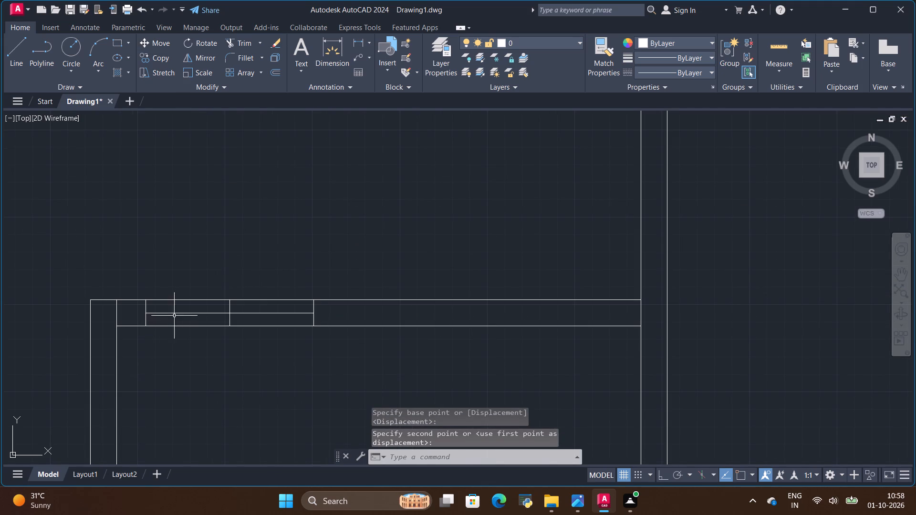
key("Escape")
key("Escape")
scroll(302, 229, "up", 1)
scroll(302, 229, "down", 2)
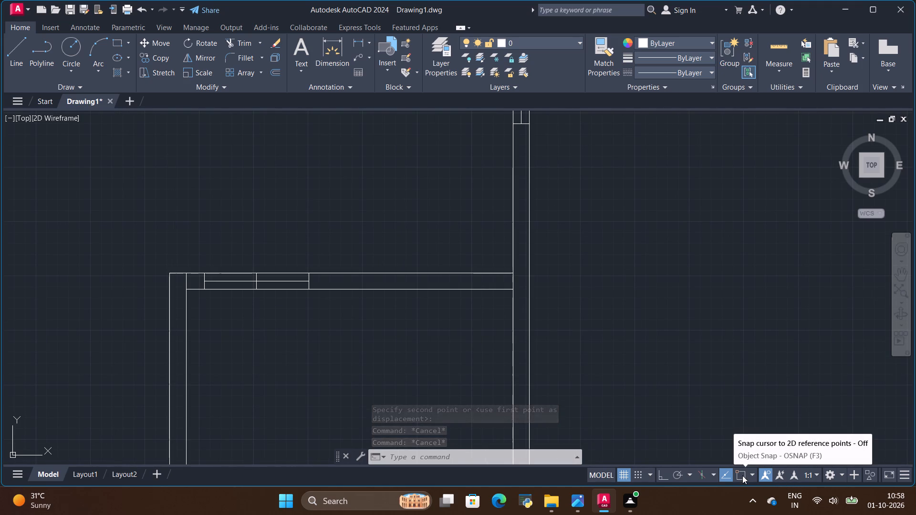
Turn object snap back on.
left_click(742, 475)
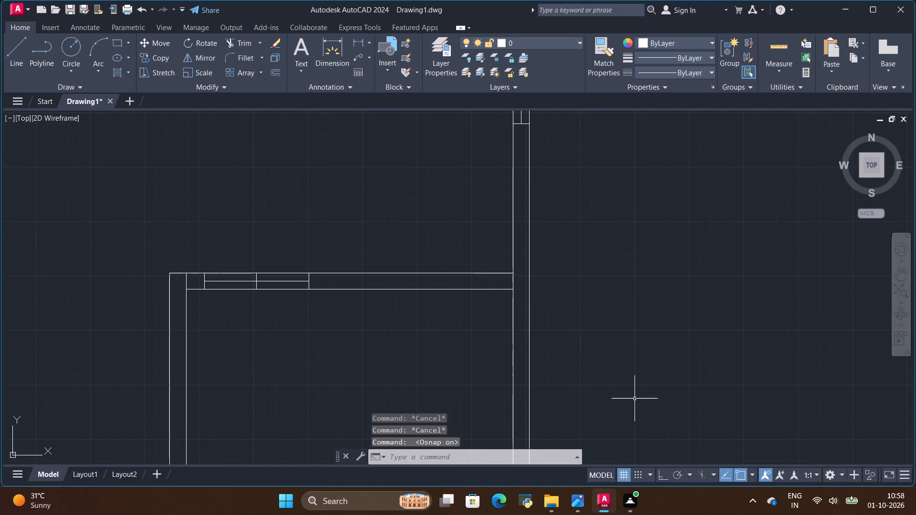
Compare the remaining windows in the reference image's ground floor plan, including those along the top wall, with the drawn plan.
scroll(634, 394, "down", 2)
scroll(297, 305, "down", 2)
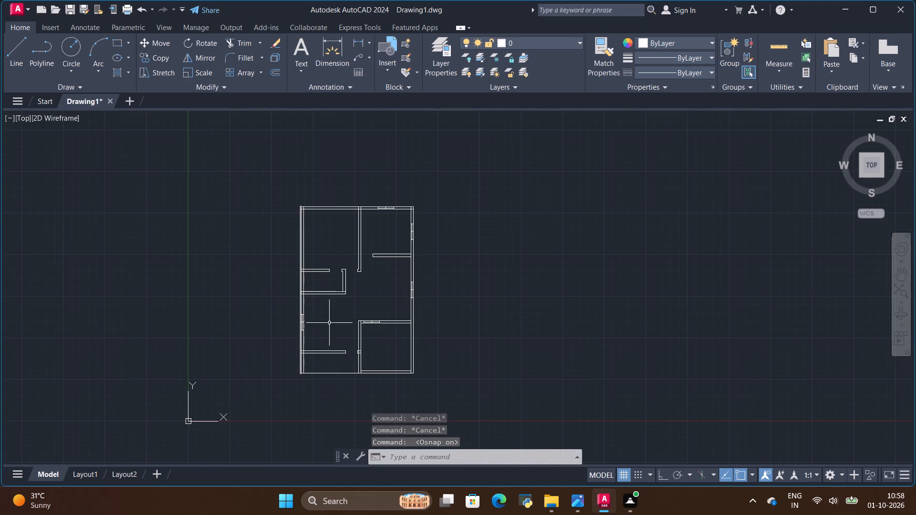
scroll(403, 338, "up", 2)
key("alt+Tab")
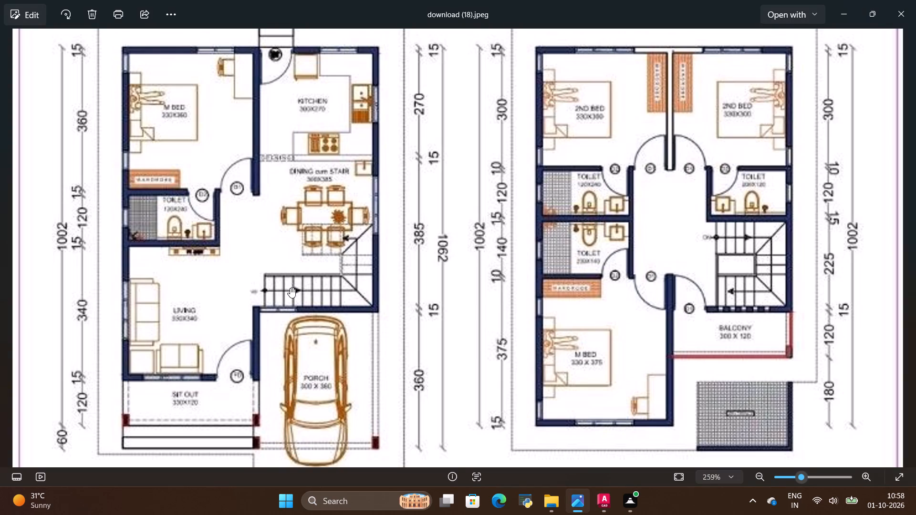
key("alt+Tab")
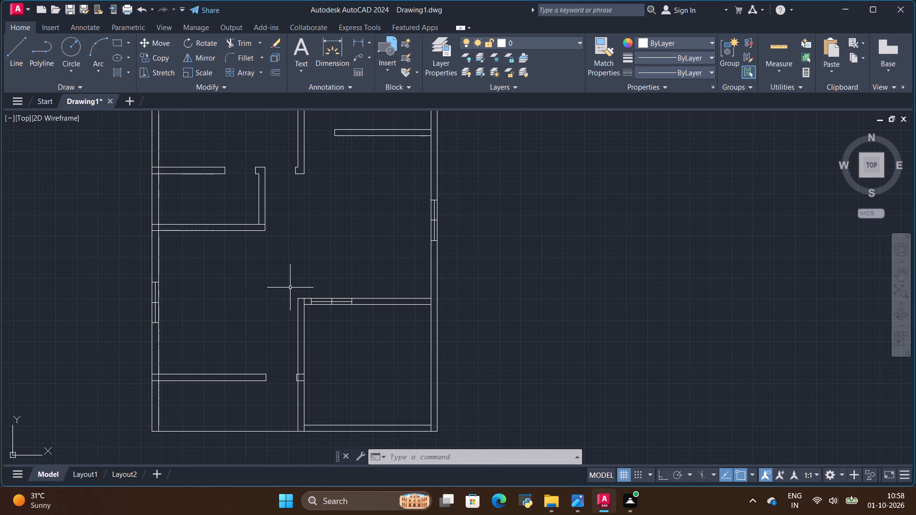
key("alt+Tab")
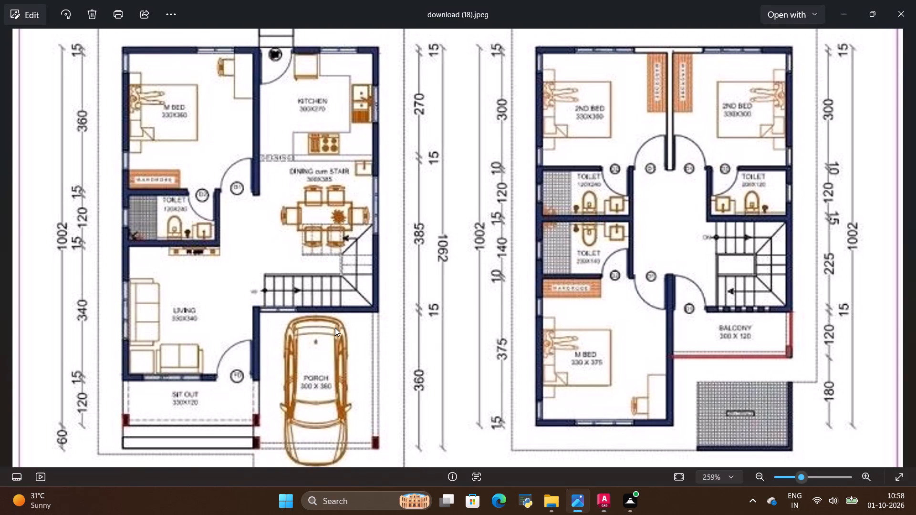
key("alt+Tab")
scroll(332, 313, "down", 1)
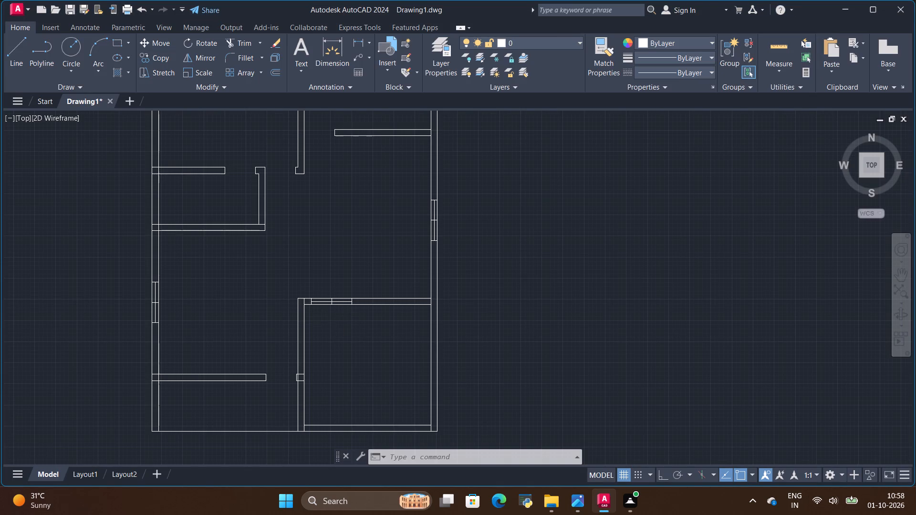
key("alt+Tab")
key("alt+Tab")
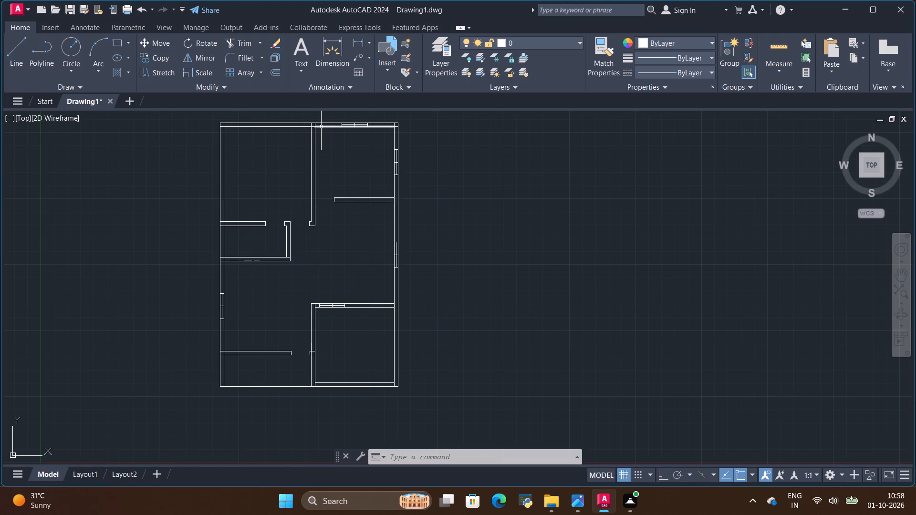
key("alt+Tab")
scroll(346, 253, "down", 2)
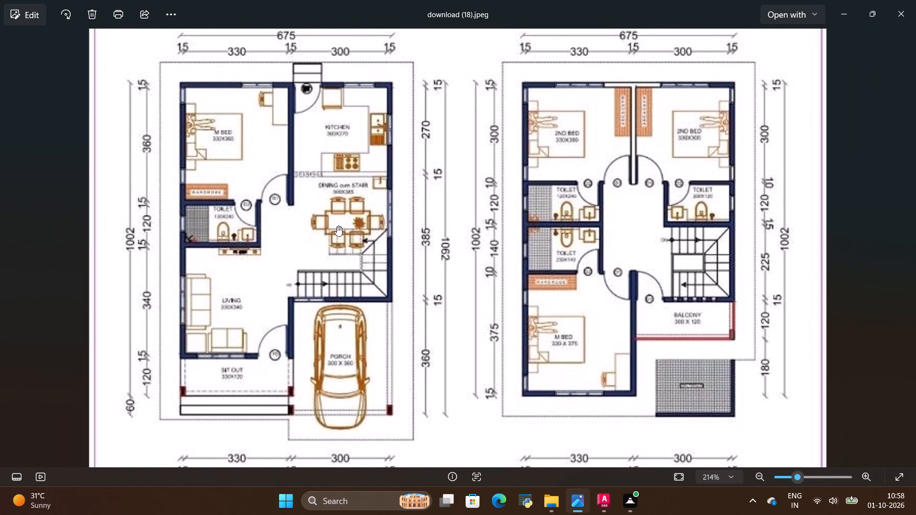
scroll(281, 42, "up", 4)
key("alt+Tab")
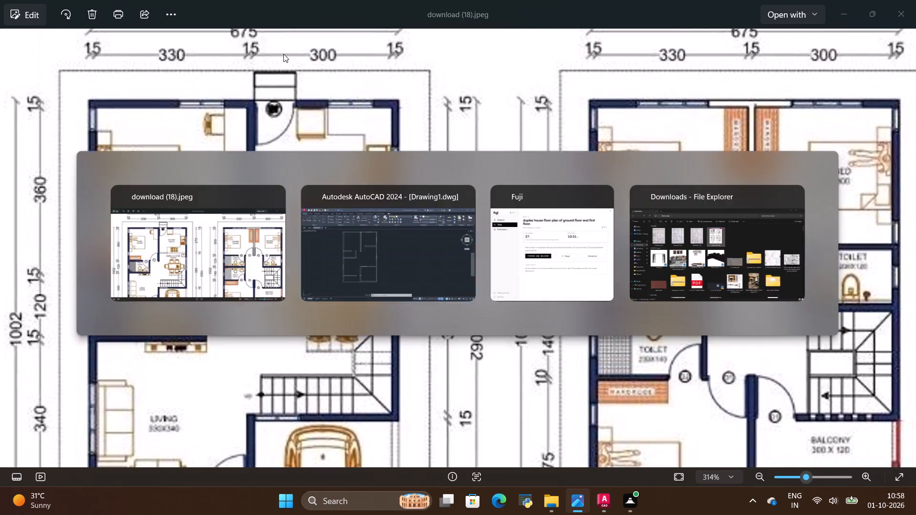
scroll(330, 89, "up", 1)
scroll(371, 241, "down", 1)
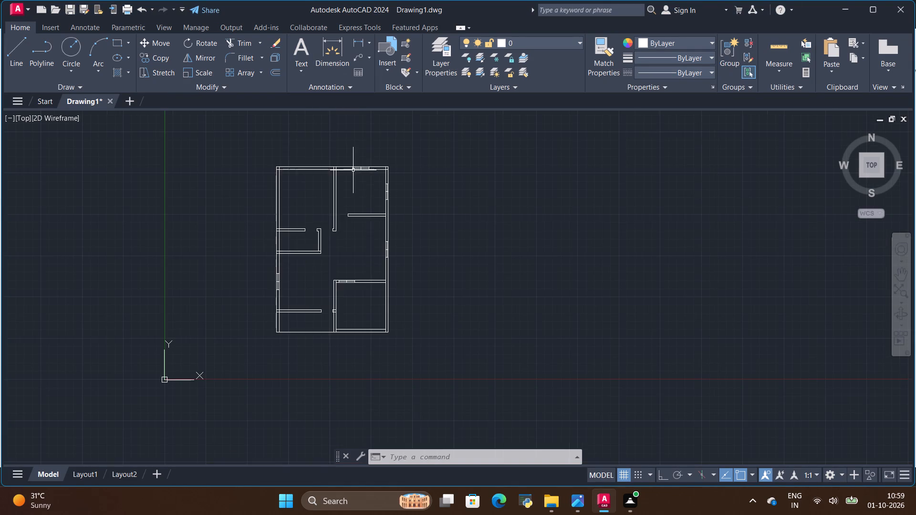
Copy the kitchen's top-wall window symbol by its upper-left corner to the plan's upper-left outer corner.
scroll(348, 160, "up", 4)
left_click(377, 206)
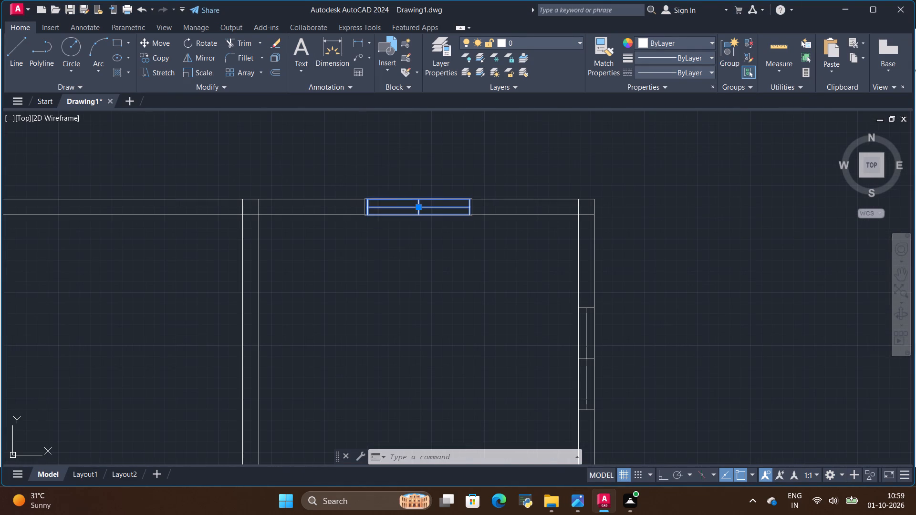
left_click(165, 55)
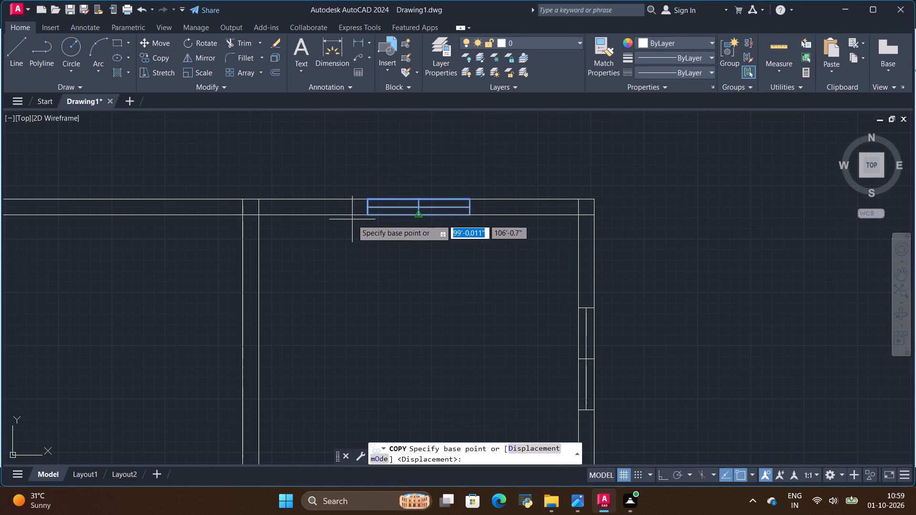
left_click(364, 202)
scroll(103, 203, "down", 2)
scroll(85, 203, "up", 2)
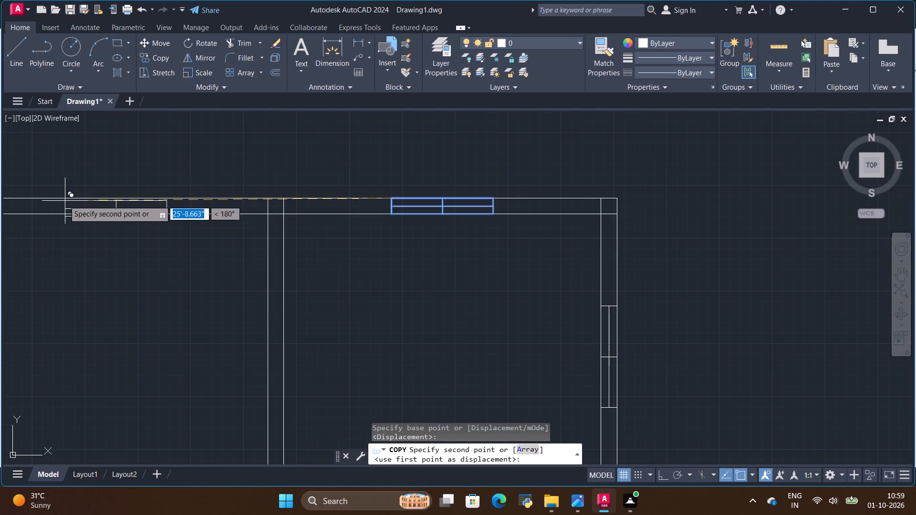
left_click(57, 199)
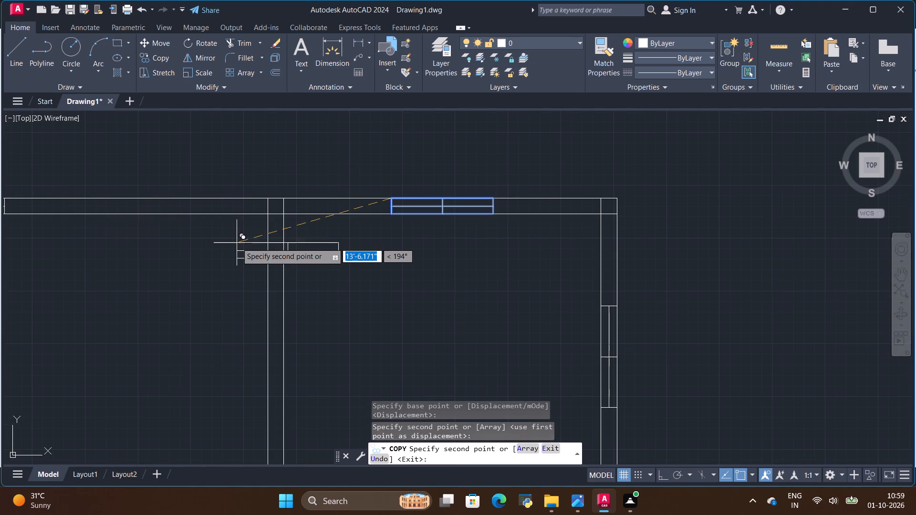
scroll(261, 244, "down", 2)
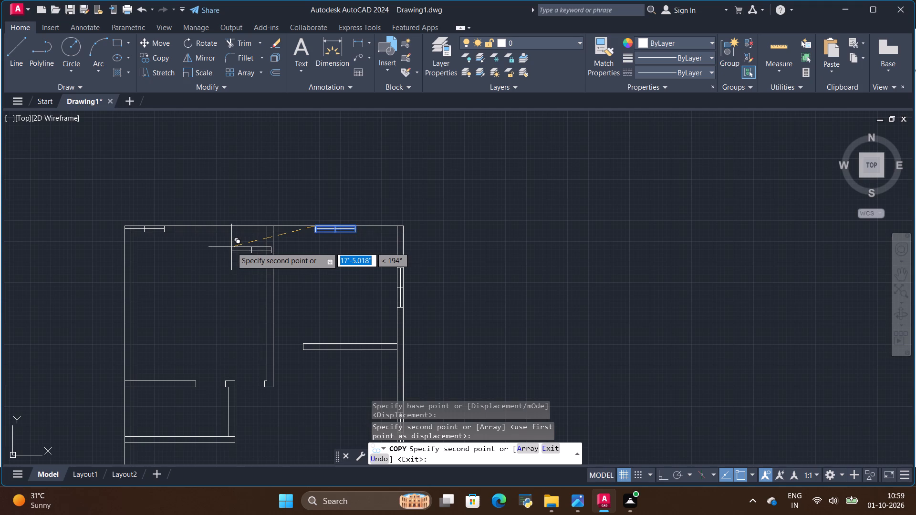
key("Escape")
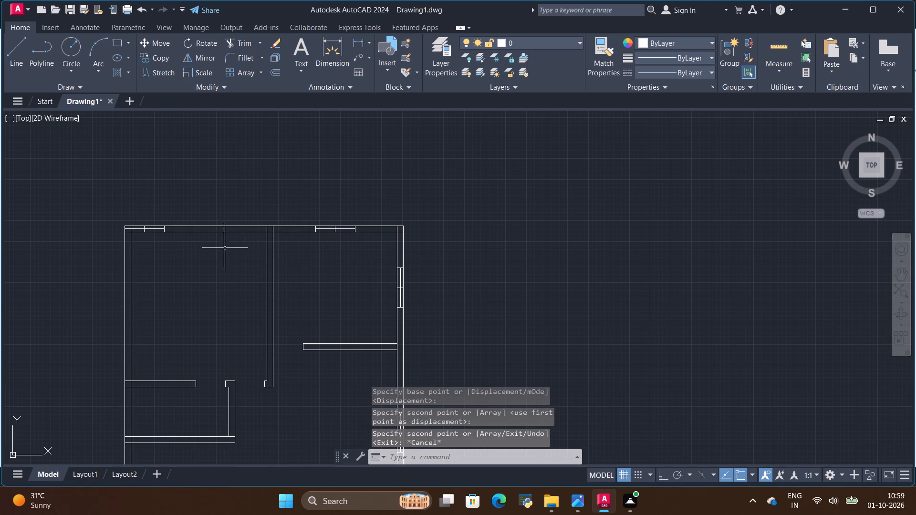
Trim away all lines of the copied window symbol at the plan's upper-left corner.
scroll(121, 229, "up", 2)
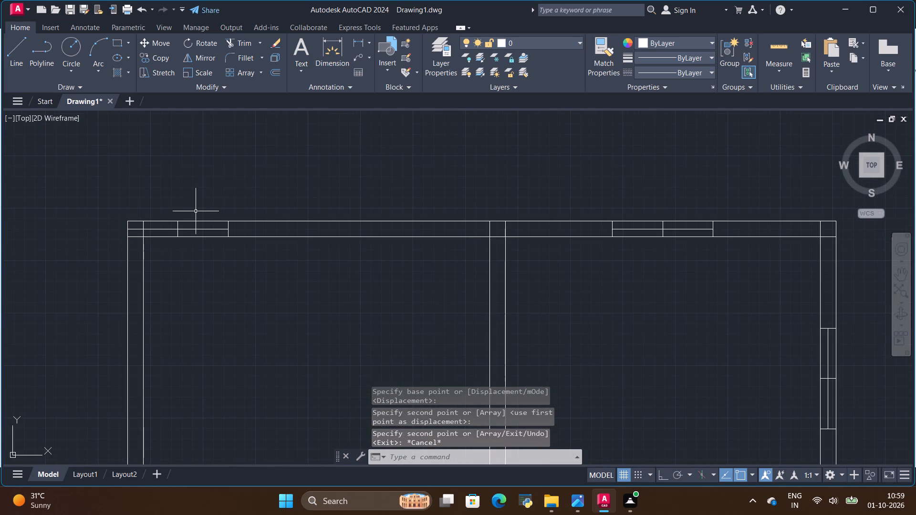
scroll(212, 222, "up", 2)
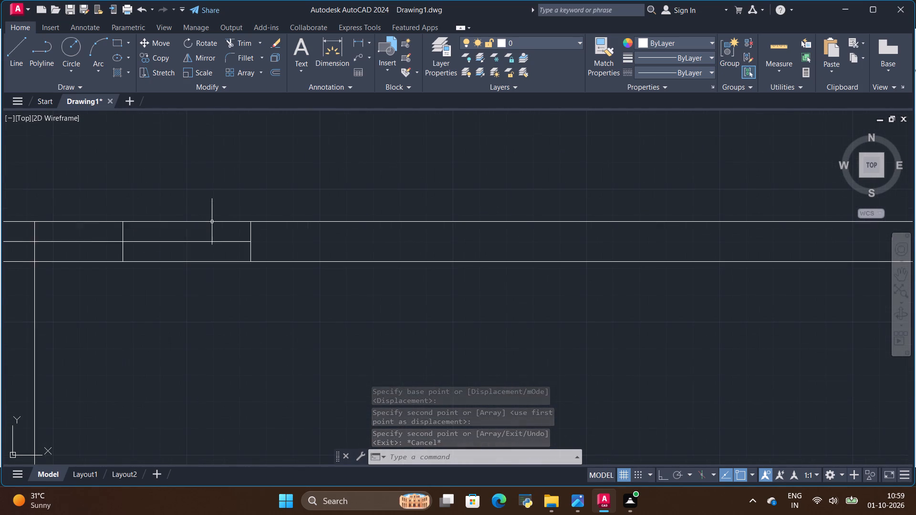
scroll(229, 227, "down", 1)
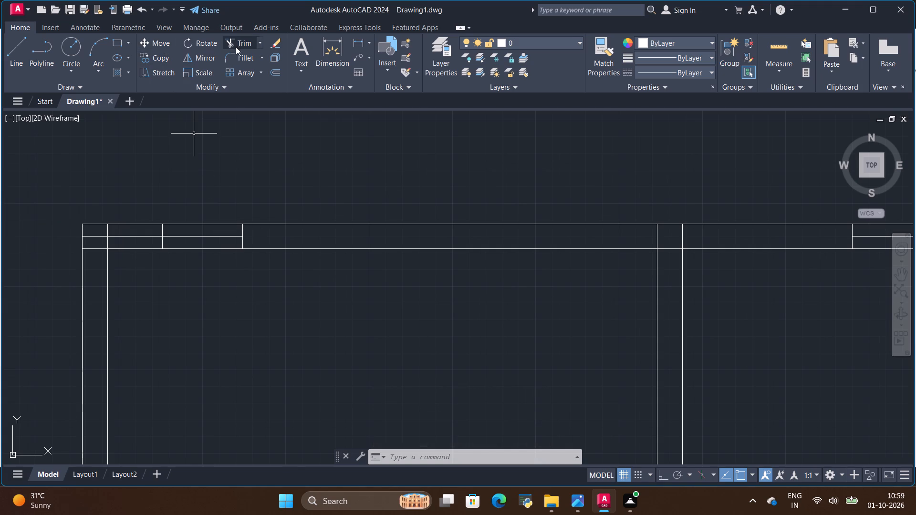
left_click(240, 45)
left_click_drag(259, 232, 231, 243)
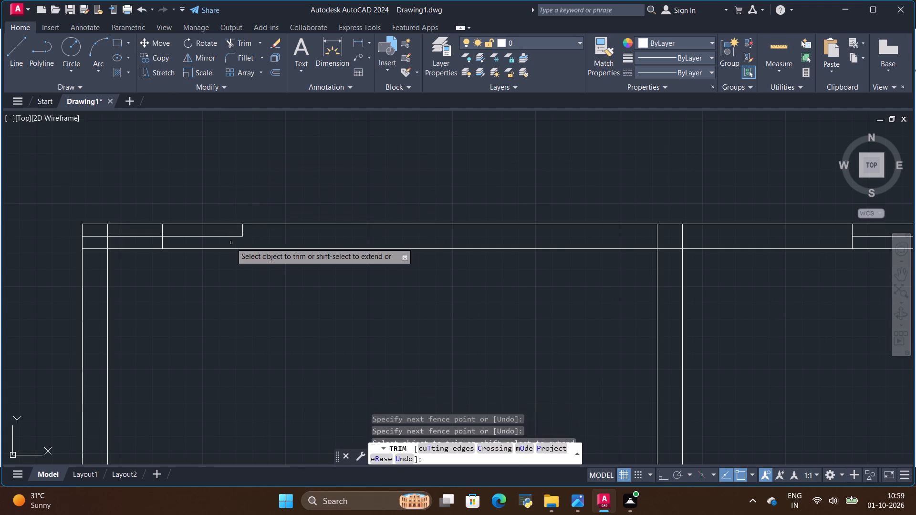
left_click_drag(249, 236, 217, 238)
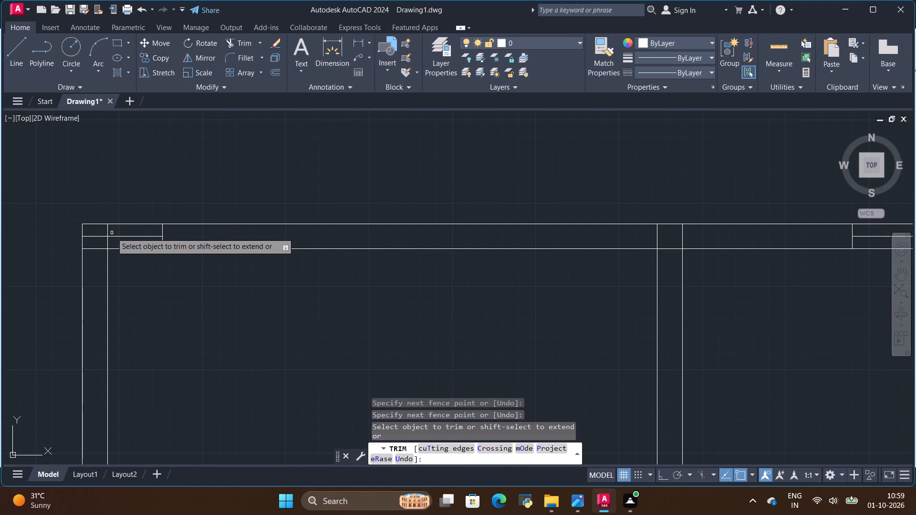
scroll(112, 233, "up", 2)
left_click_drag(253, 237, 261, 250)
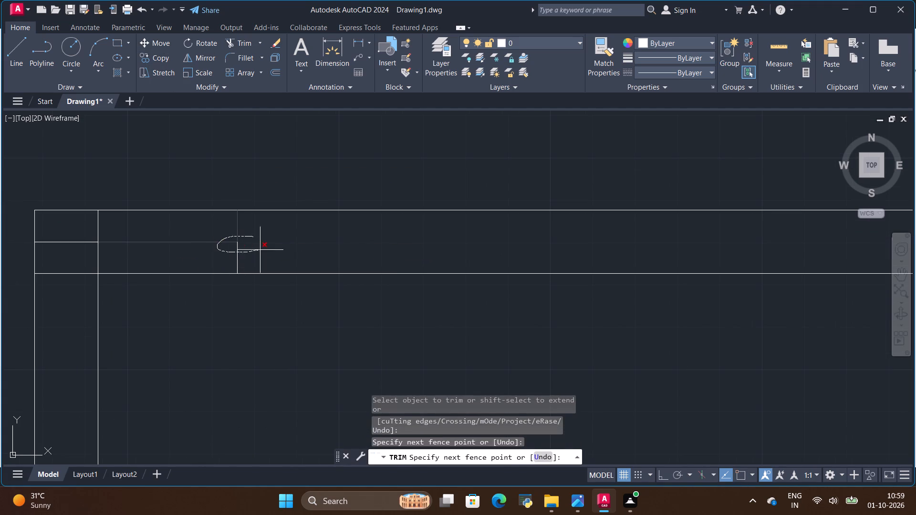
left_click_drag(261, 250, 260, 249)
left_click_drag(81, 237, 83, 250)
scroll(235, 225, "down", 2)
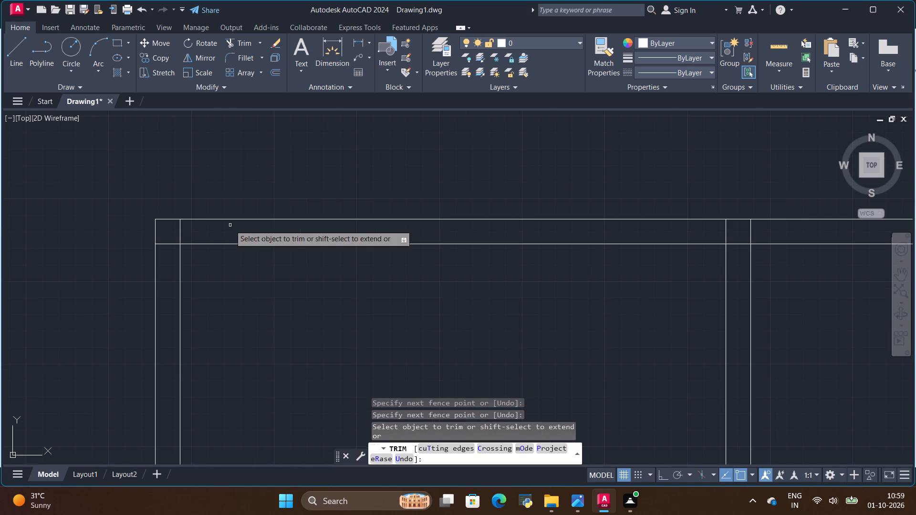
Draw a line along the top wall's inner face from the left outer wall's inner corner to the upper partition wall.
left_click(16, 48)
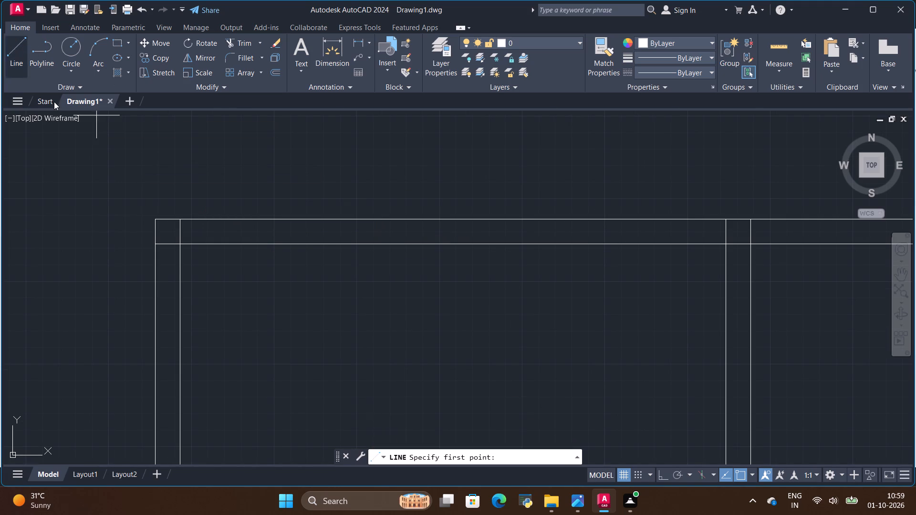
left_click(181, 243)
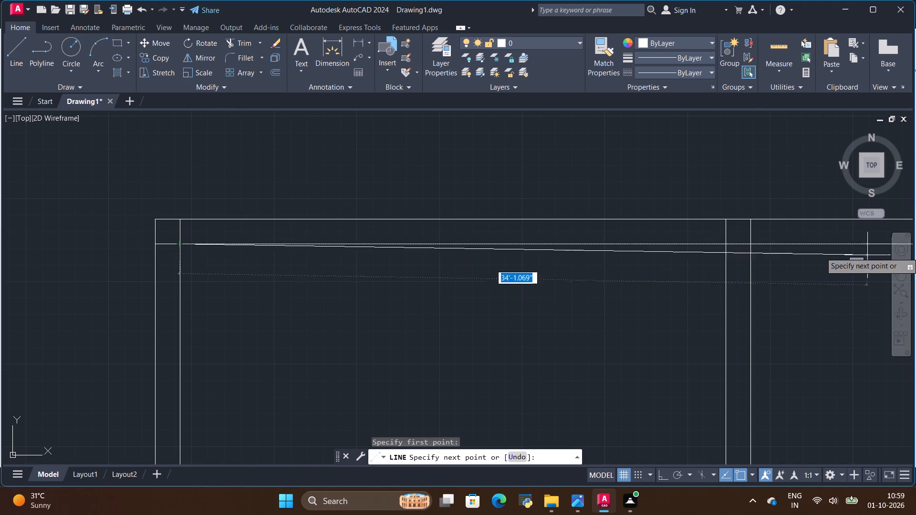
left_click(725, 245)
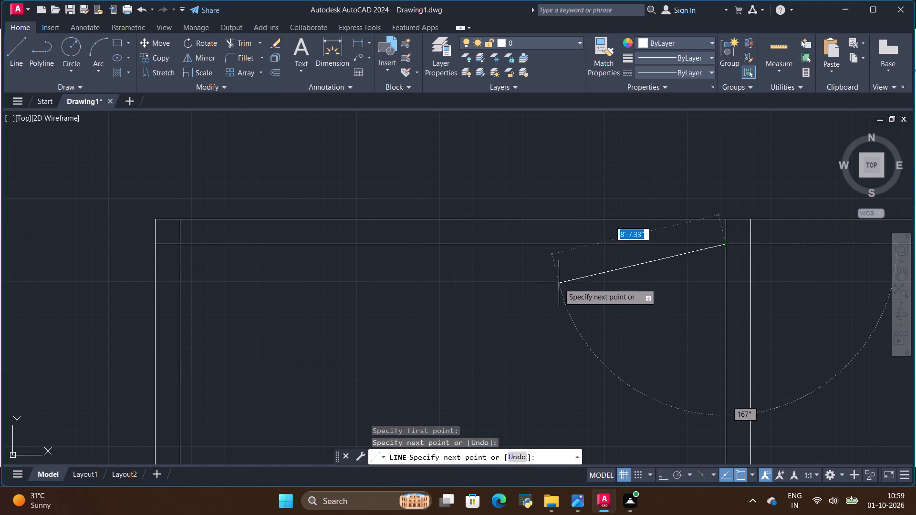
key("Escape")
Copy the kitchen's top-wall window symbol again.
scroll(475, 283, "down", 2)
scroll(763, 261, "up", 1)
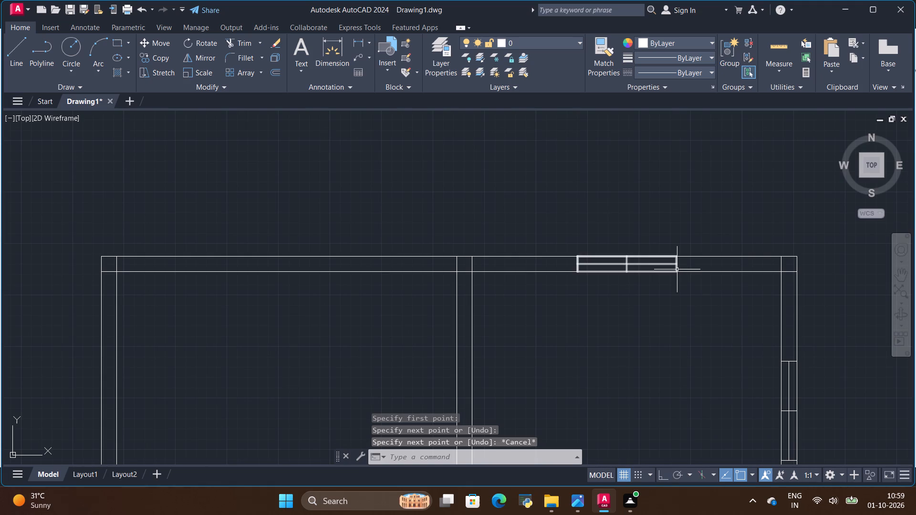
left_click(670, 265)
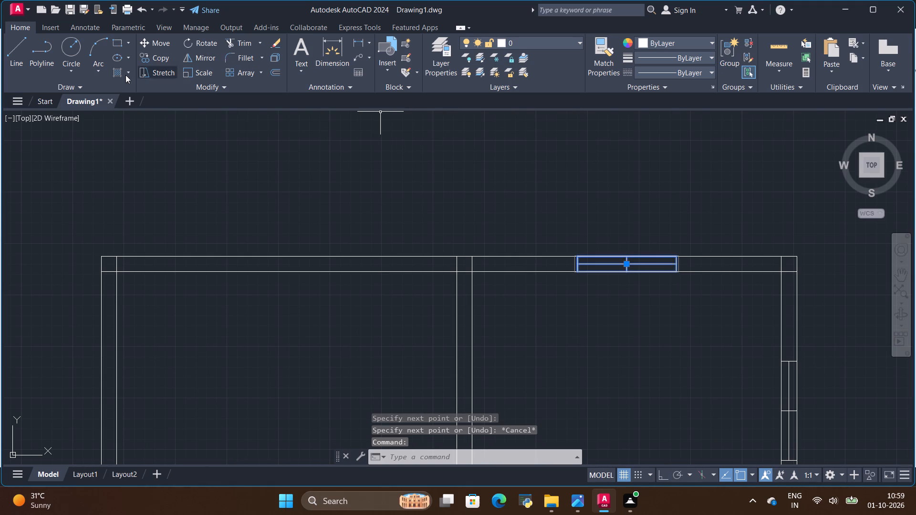
left_click(166, 57)
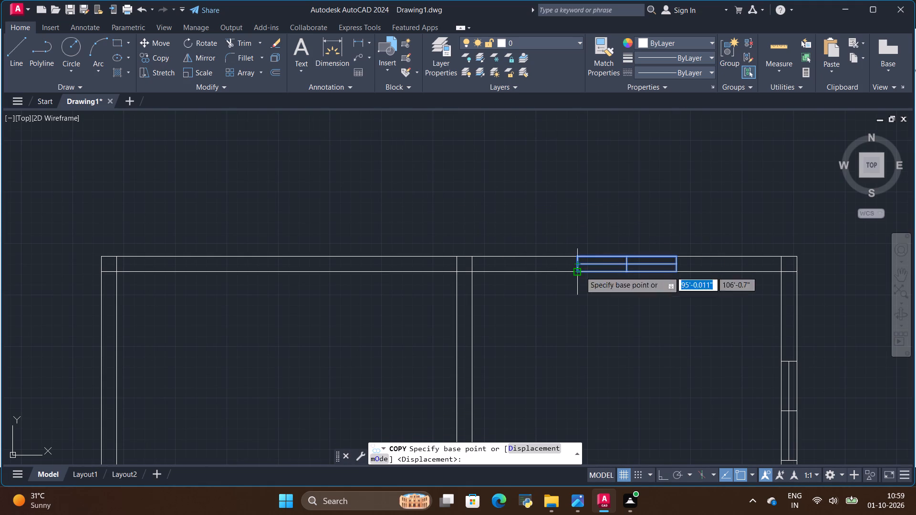
Place the window copy by its bottom midpoint at the midpoint of the master bedroom top wall's inner line.
left_click(629, 275)
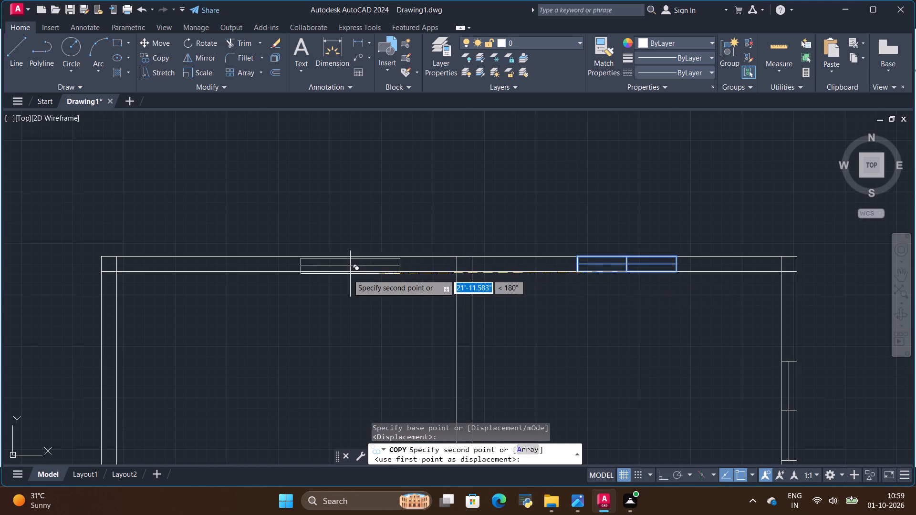
left_click(289, 275)
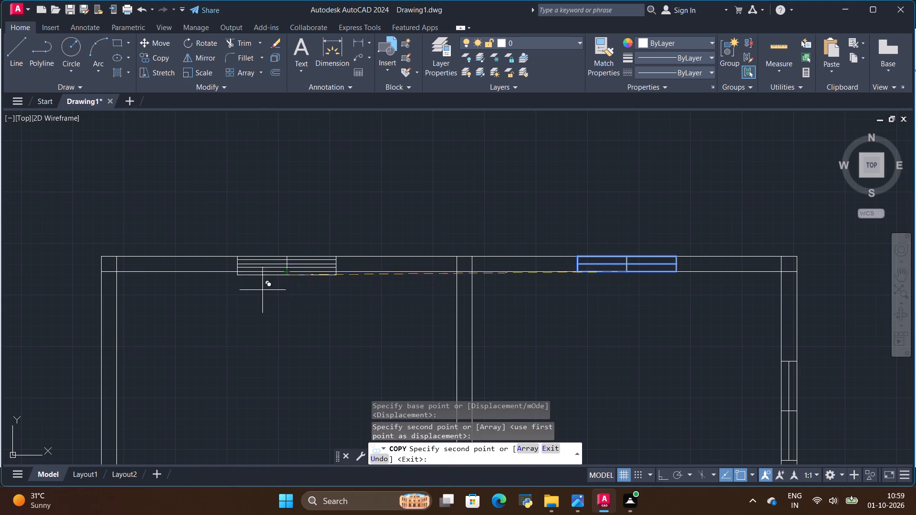
key("Escape")
Compare the drawn ground floor plan with the reference image to check which windows are still missing.
scroll(432, 281, "down", 1)
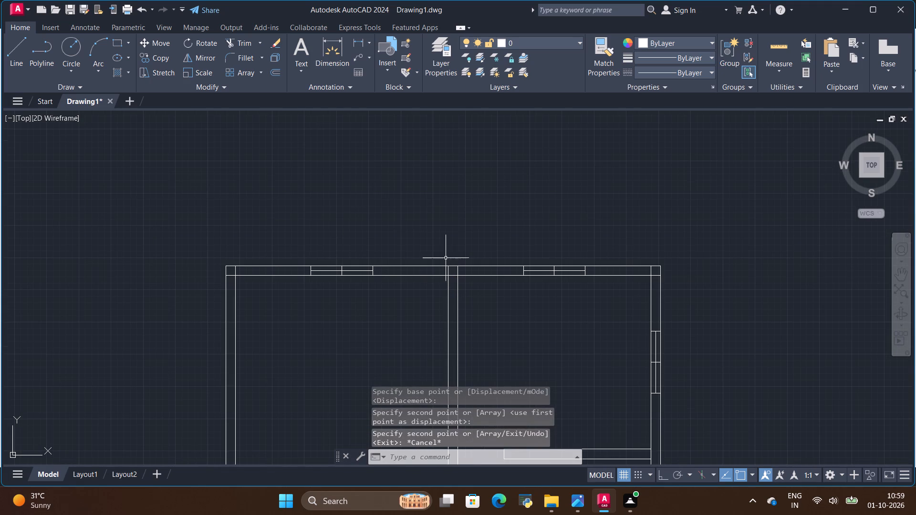
key("alt+Tab")
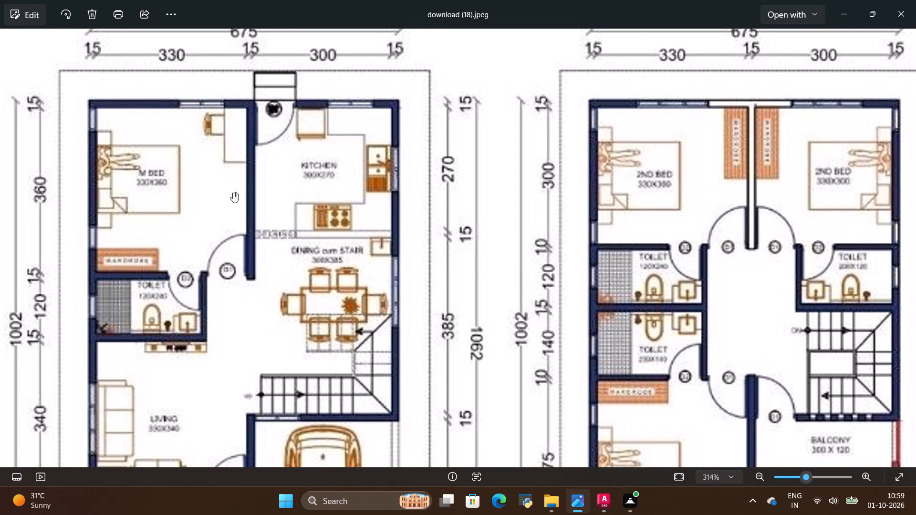
key("alt+Tab")
scroll(366, 193, "down", 2)
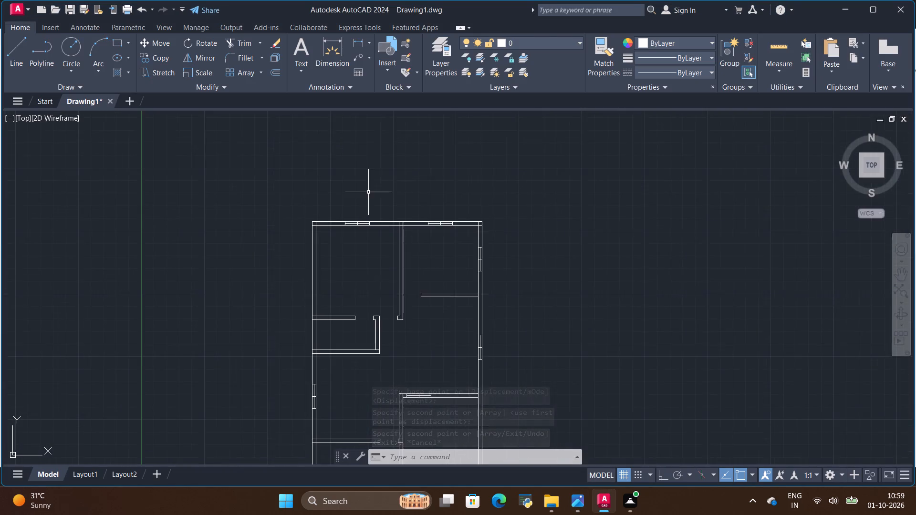
key("alt+Tab")
key("alt+Tab")
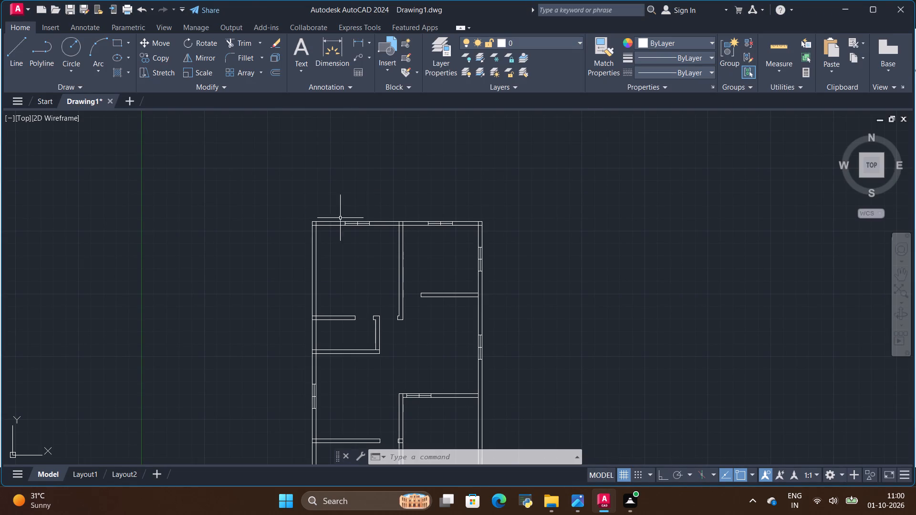
key("alt+Tab")
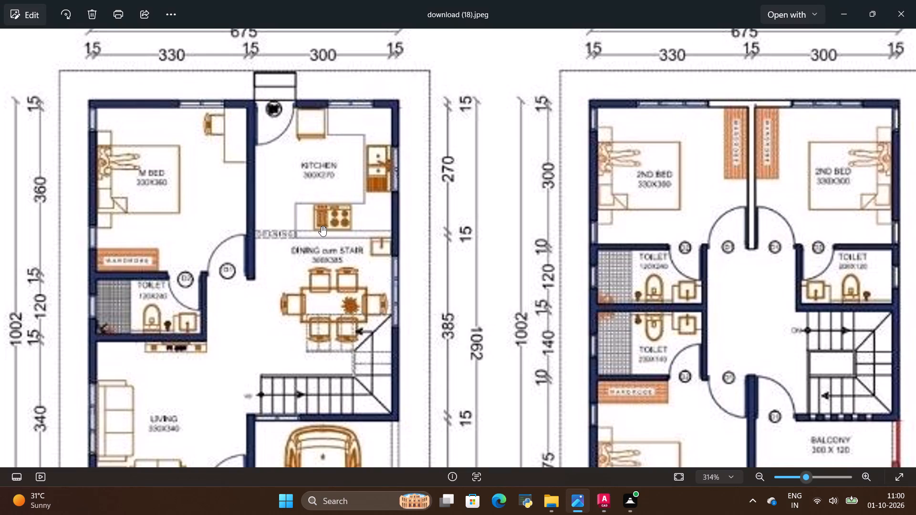
key("alt+Tab")
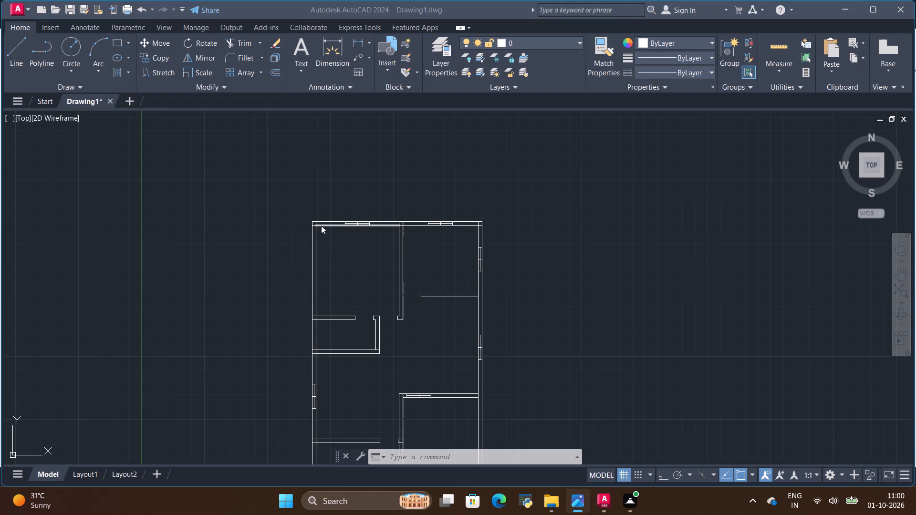
scroll(326, 217, "down", 2)
scroll(328, 258, "up", 2)
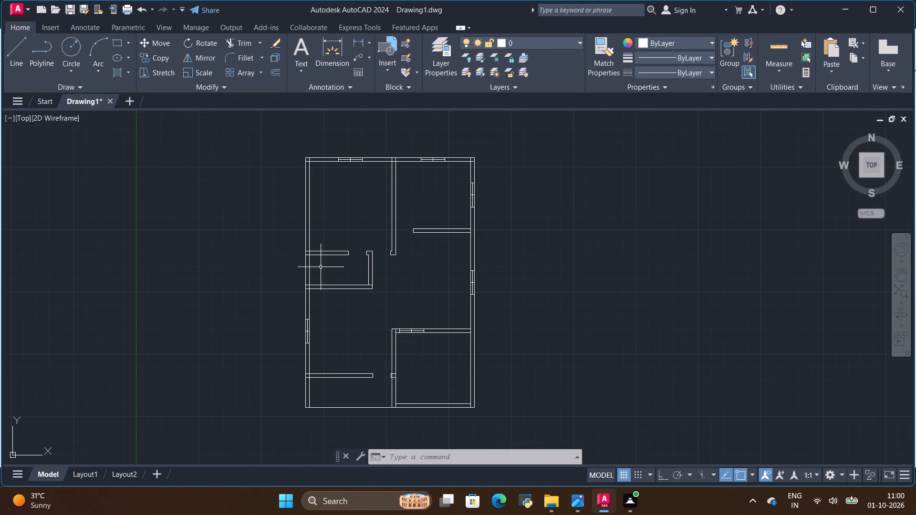
key("alt+Tab")
scroll(325, 259, "down", 4)
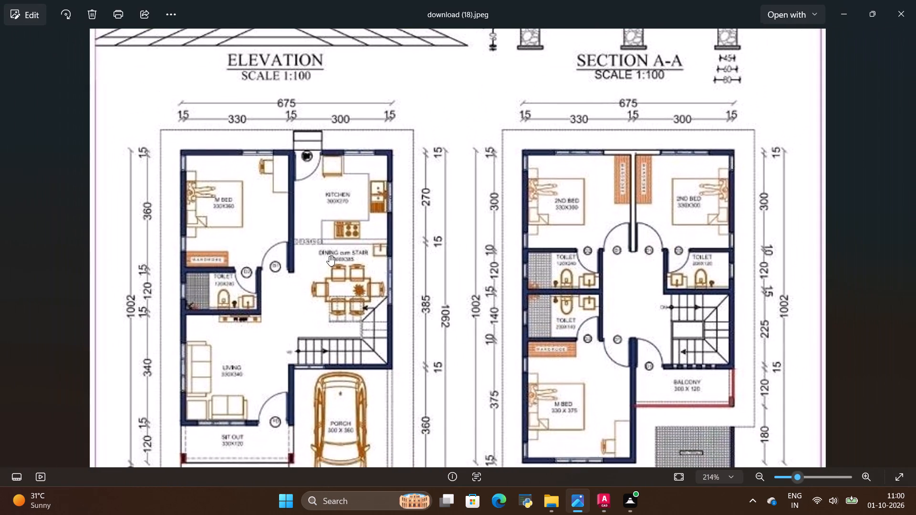
key("alt+Tab")
key("alt+Tab")
scroll(329, 256, "down", 2)
key("alt+Tab")
scroll(324, 366, "up", 2)
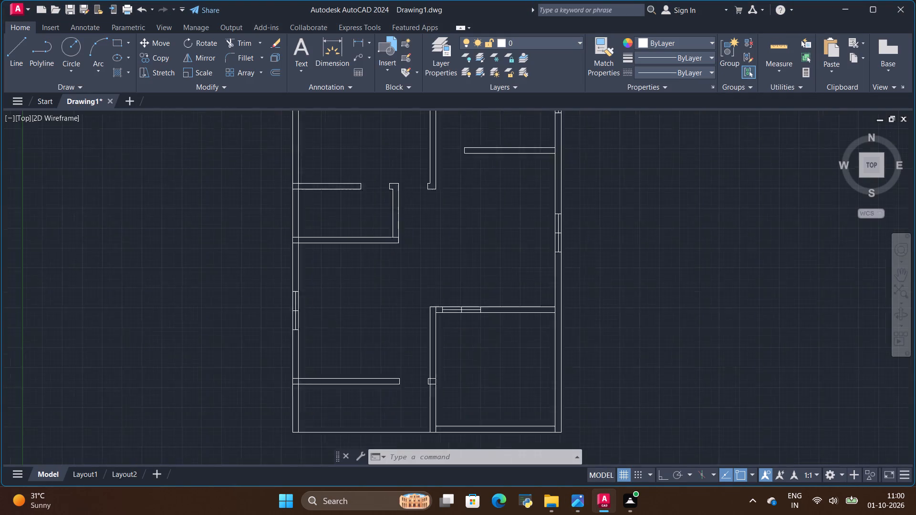
scroll(332, 323, "down", 2)
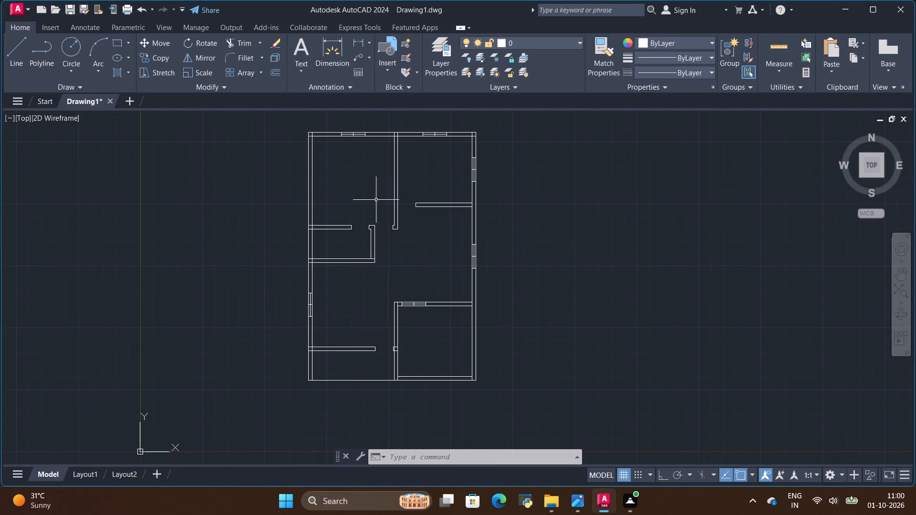
Copy the master bedroom's top-wall window by its bottom midpoint to the lower edge's midpoint of the wall between living room and sit-out.
left_click(358, 134)
scroll(353, 132, "up", 5)
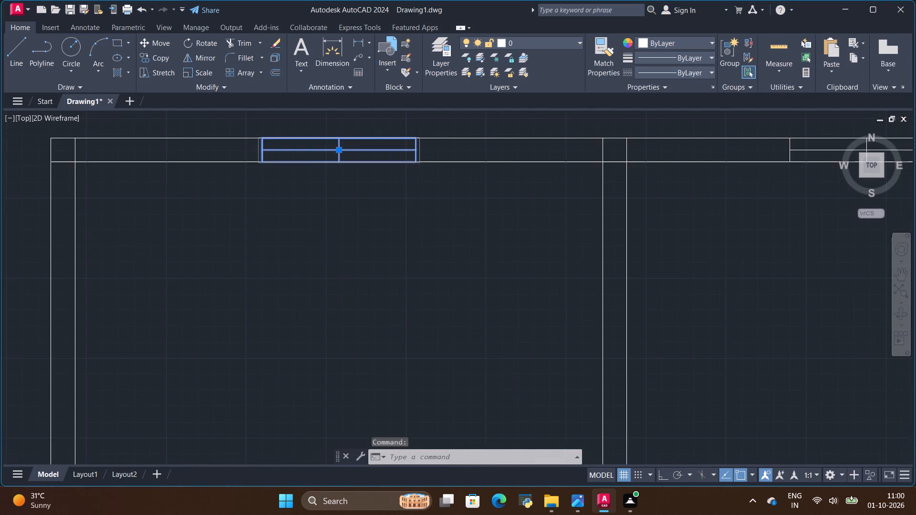
left_click(160, 56)
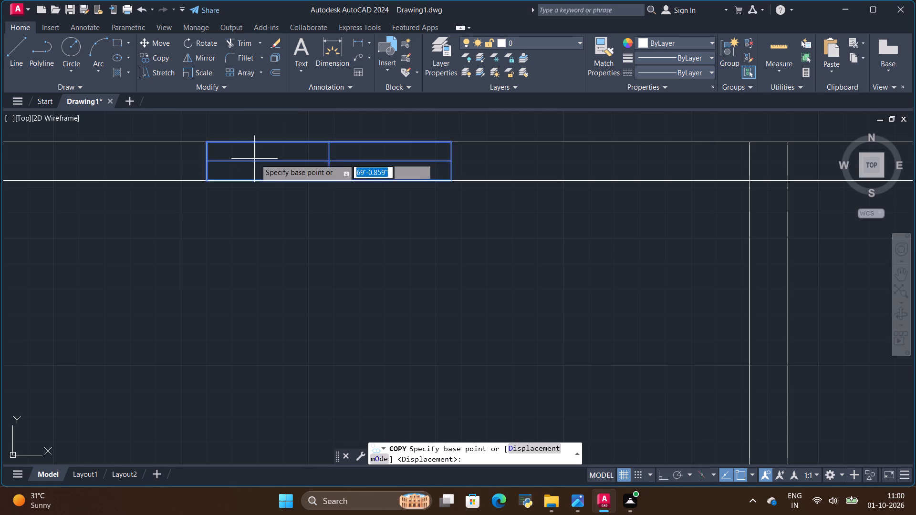
left_click(328, 181)
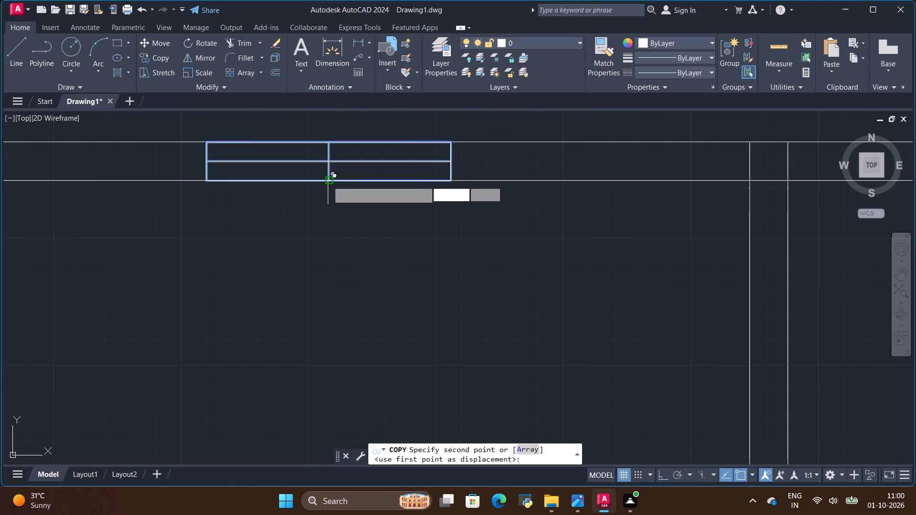
scroll(306, 248, "down", 6)
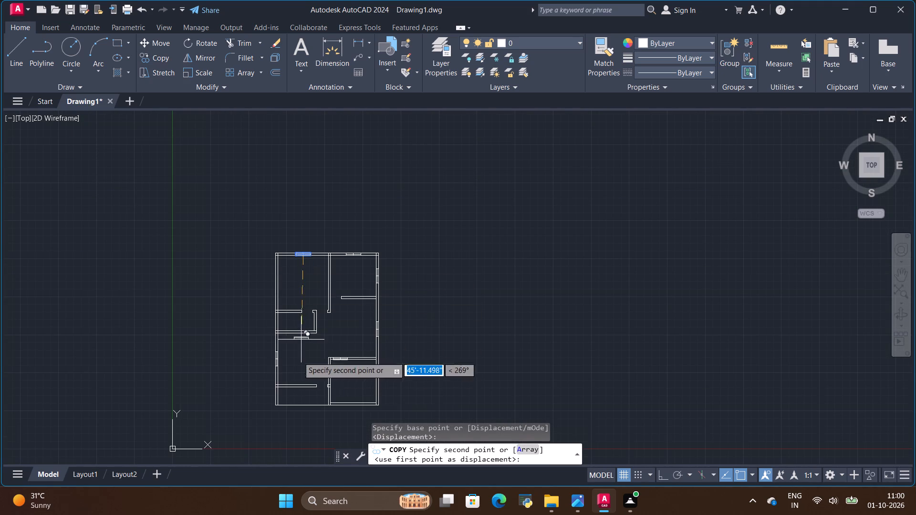
scroll(293, 402, "up", 5)
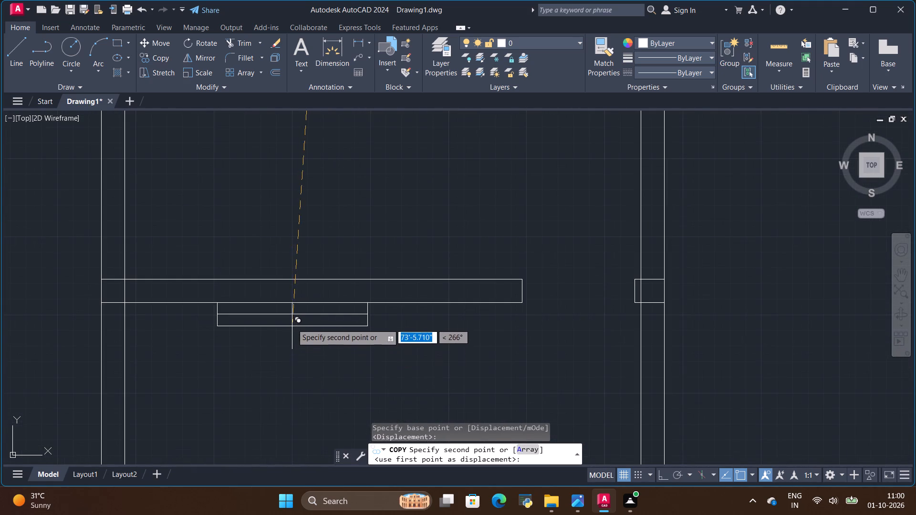
left_click(310, 305)
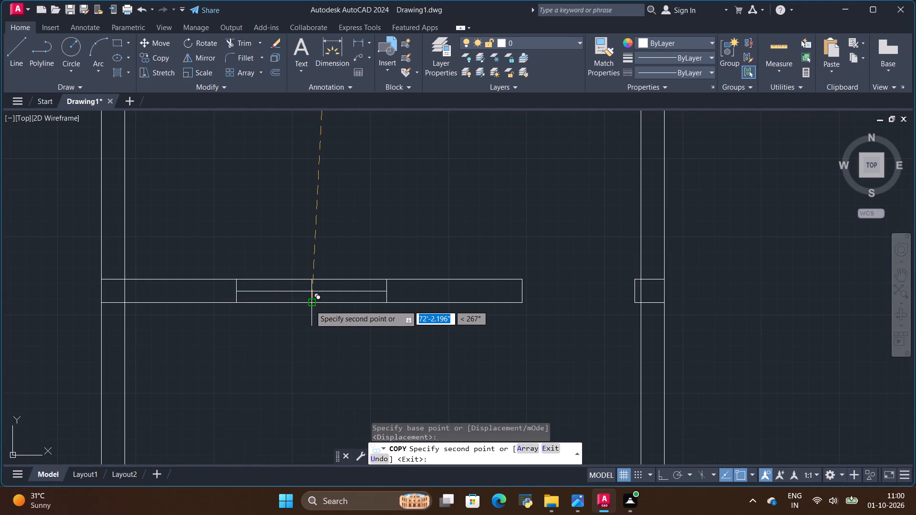
key("Escape")
Compare the drawn plan with the reference image's ground floor, examining the living, sit-out and porch areas.
scroll(333, 309, "down", 5)
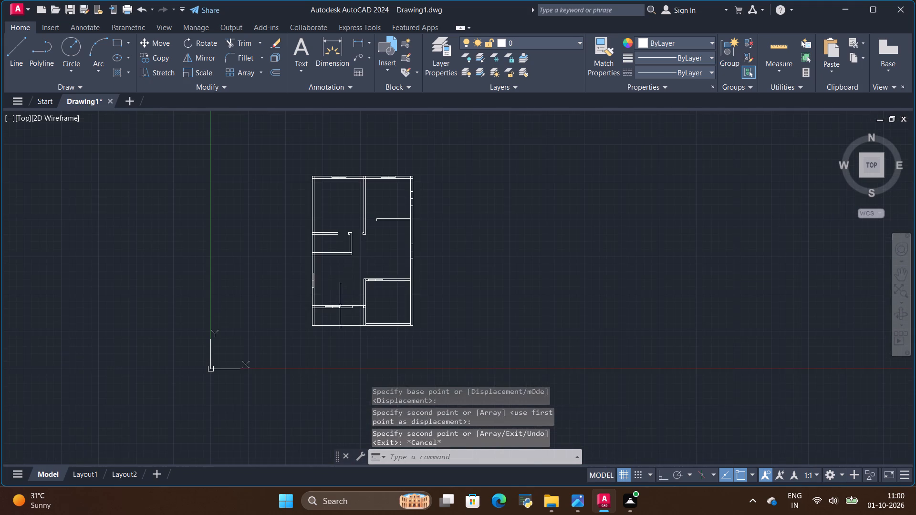
scroll(358, 209, "up", 2)
key("alt+Tab")
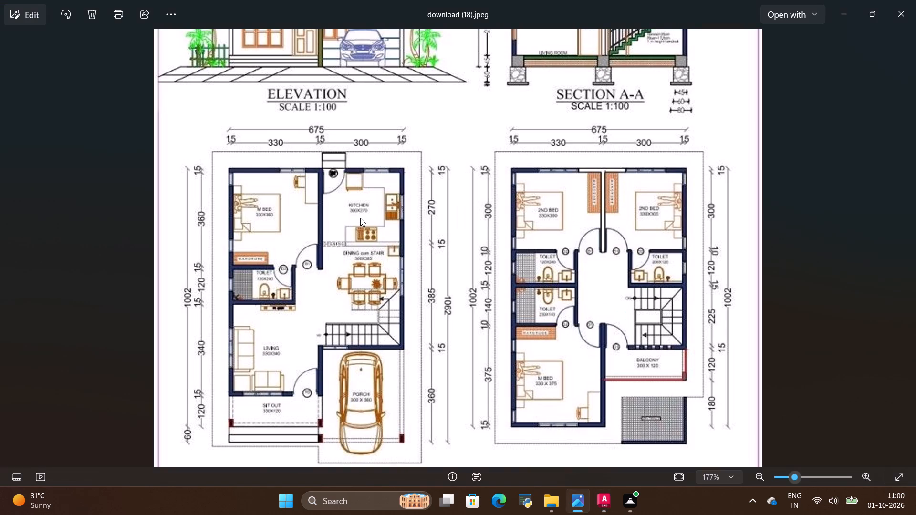
key("alt+Tab")
scroll(417, 255, "down", 3)
scroll(403, 271, "up", 3)
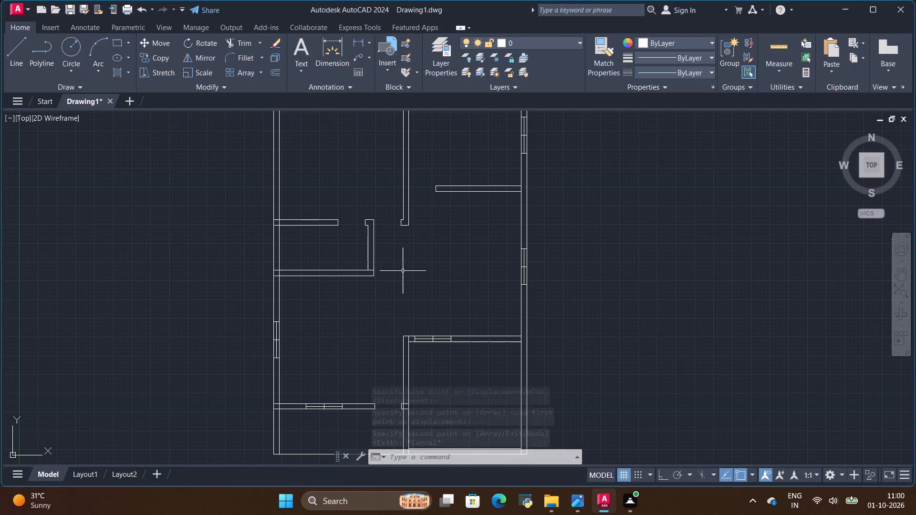
scroll(372, 231, "down", 1)
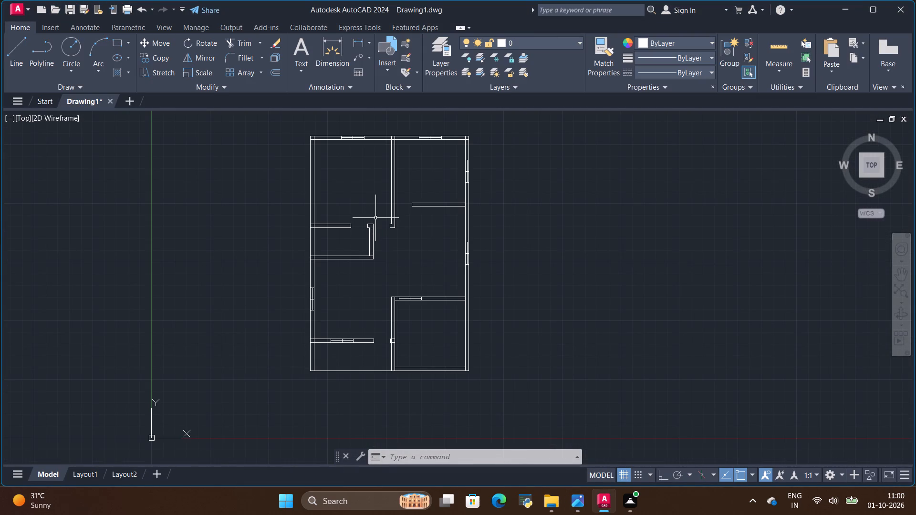
key("alt+Tab")
key("alt+Tab")
key("alt+Tab")
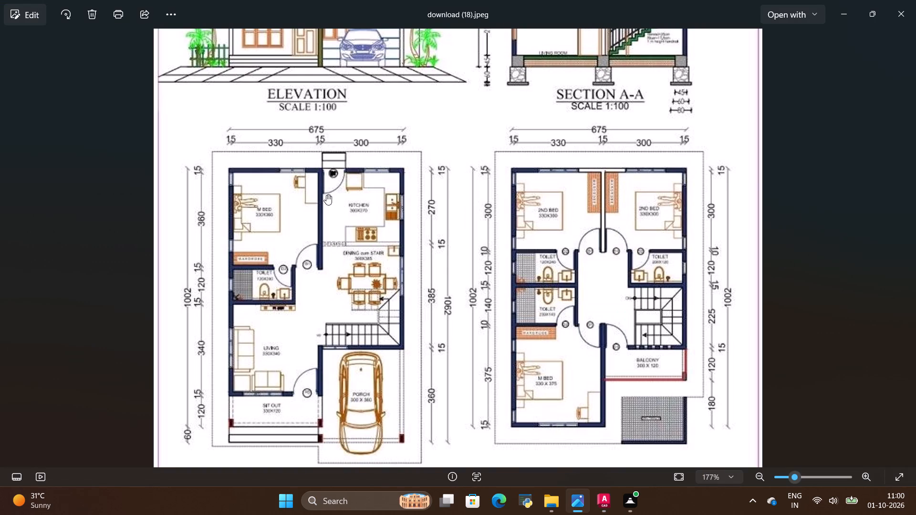
key("alt+Tab")
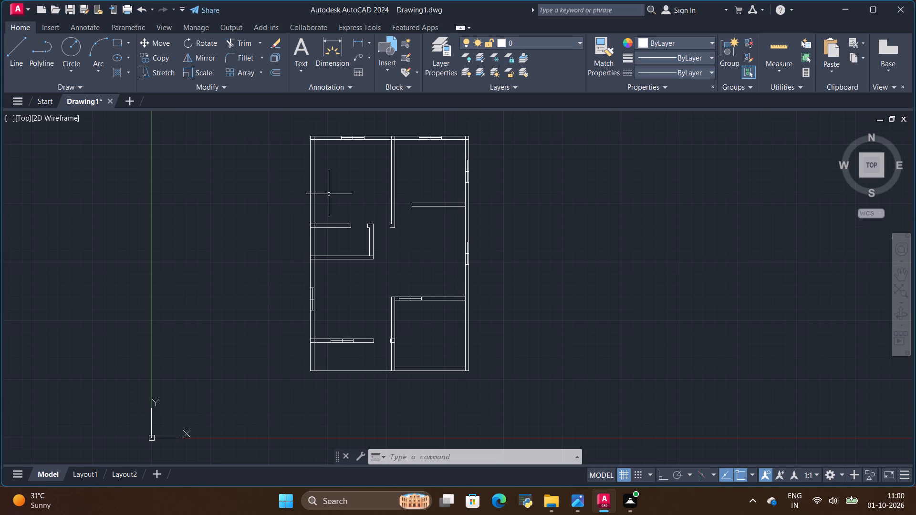
key("alt+Tab")
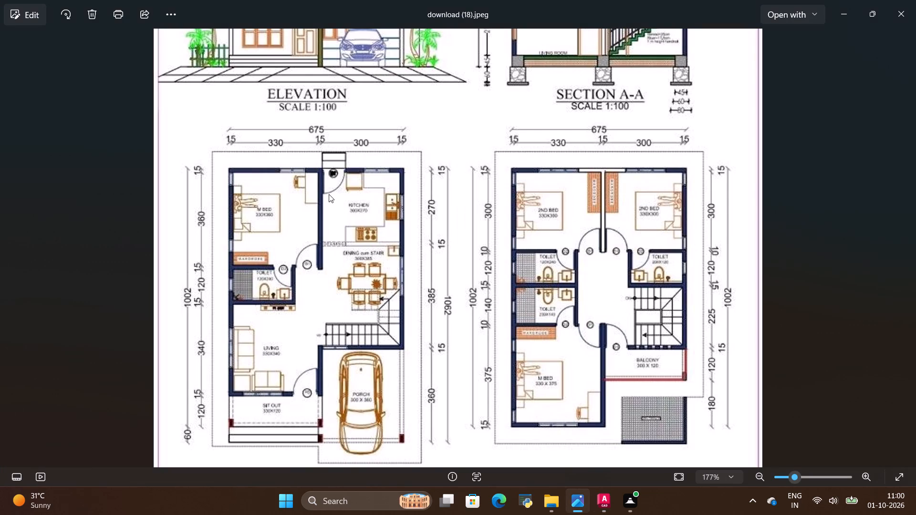
key("alt+Tab")
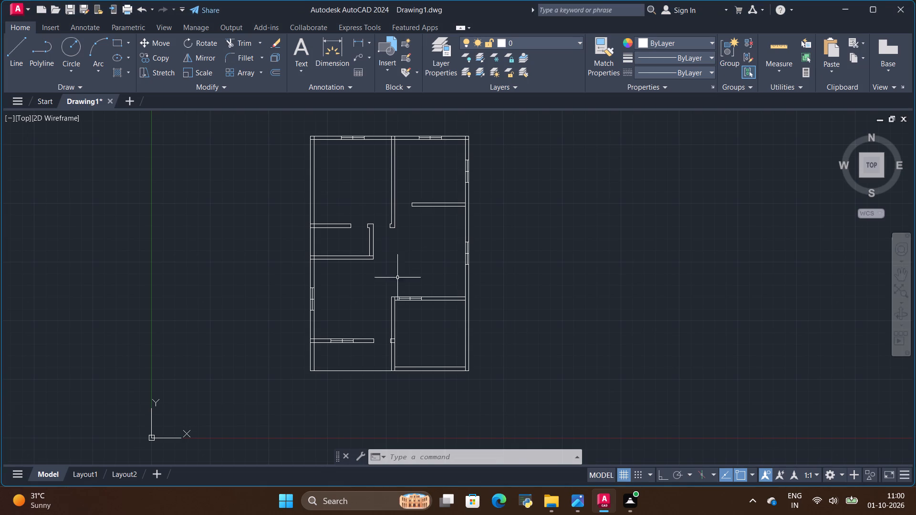
key("alt+Tab")
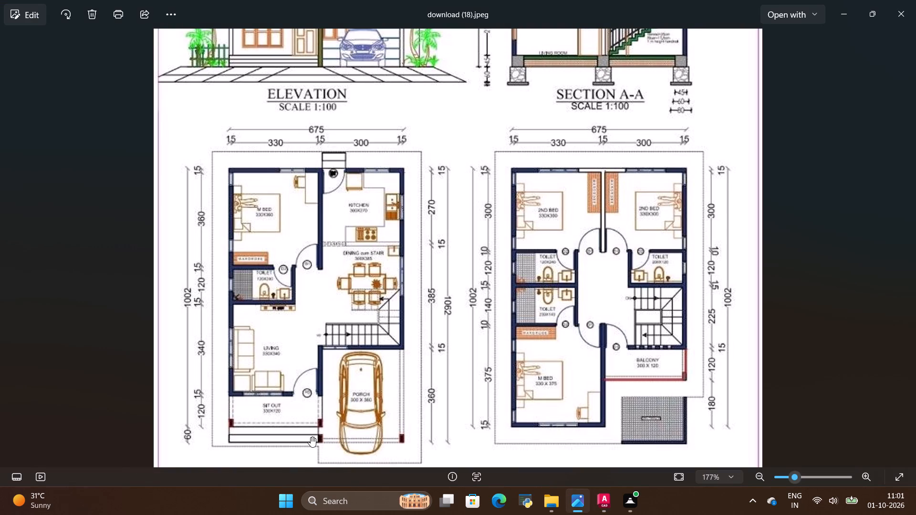
scroll(316, 424, "up", 2)
key("alt+Tab")
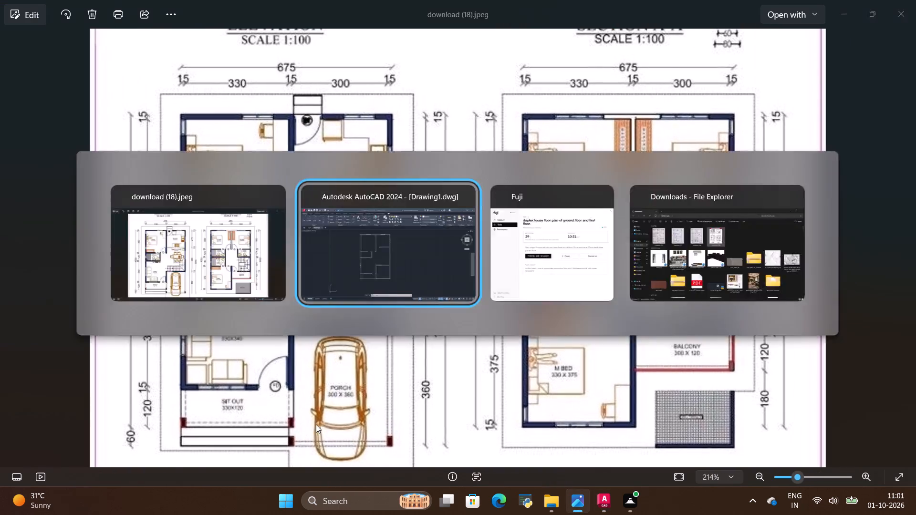
key("alt+Tab")
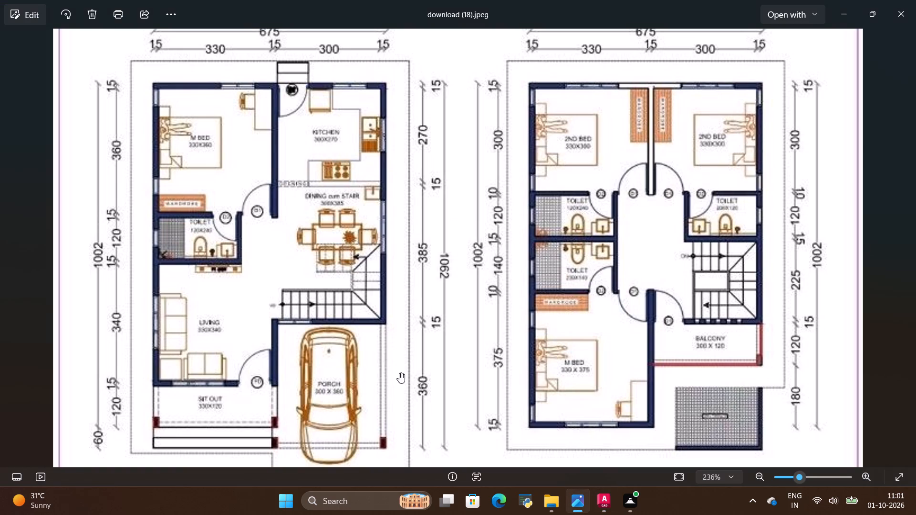
key("alt+Tab")
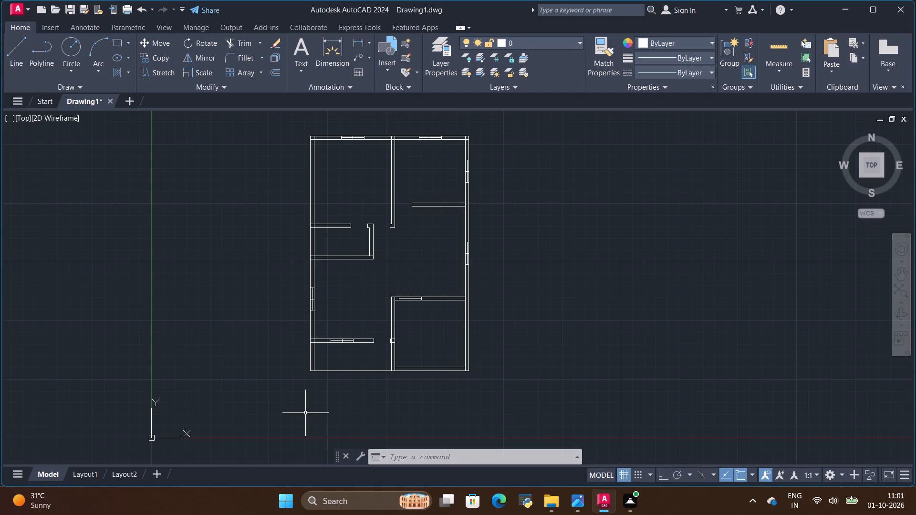
scroll(193, 278, "down", 2)
scroll(0, 182, "down", 2)
scroll(269, 256, "up", 1)
scroll(358, 358, "up", 3)
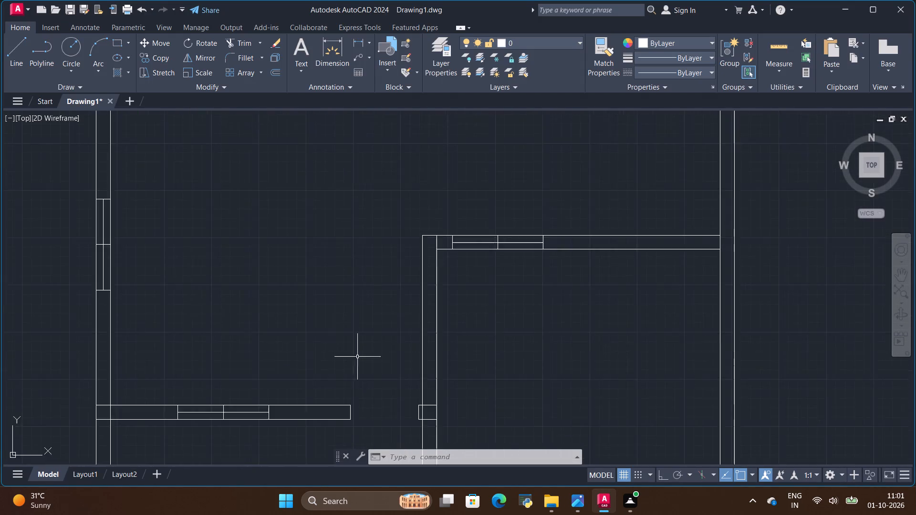
scroll(354, 338, "down", 4)
scroll(370, 353, "up", 2)
key("alt+Tab")
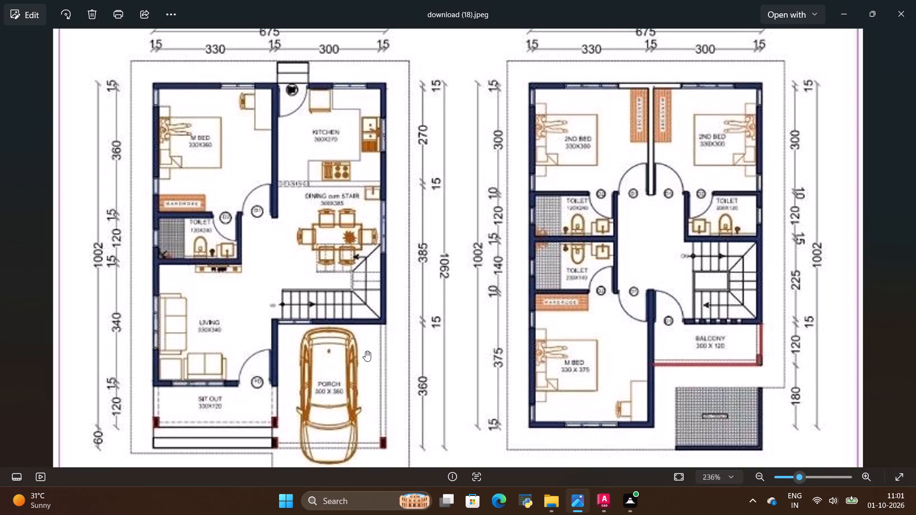
Compare the drawn plan with the reference image's ground floor, examining the toilet, living and porch areas for missing windows.
key("alt+Tab")
key("alt+Tab")
key("alt+Tab")
key("alt+Tab")
key("alt+Tab")
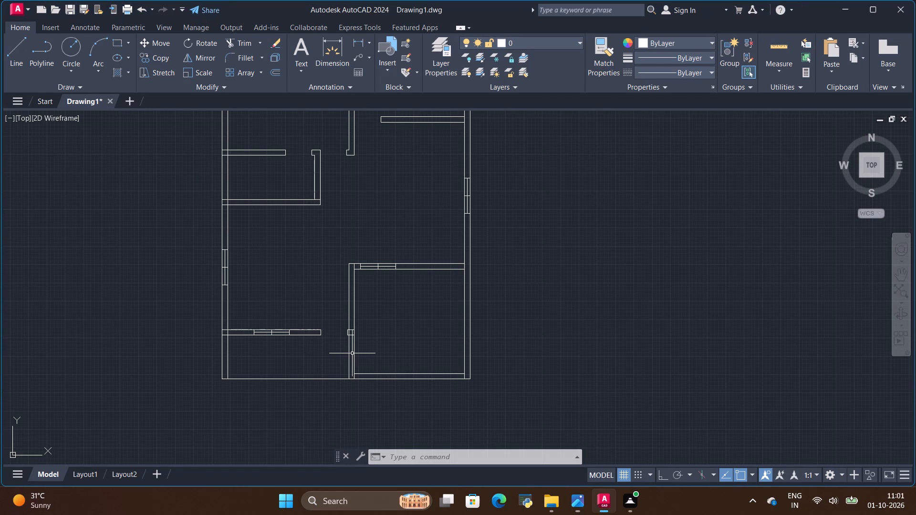
key("alt+Tab")
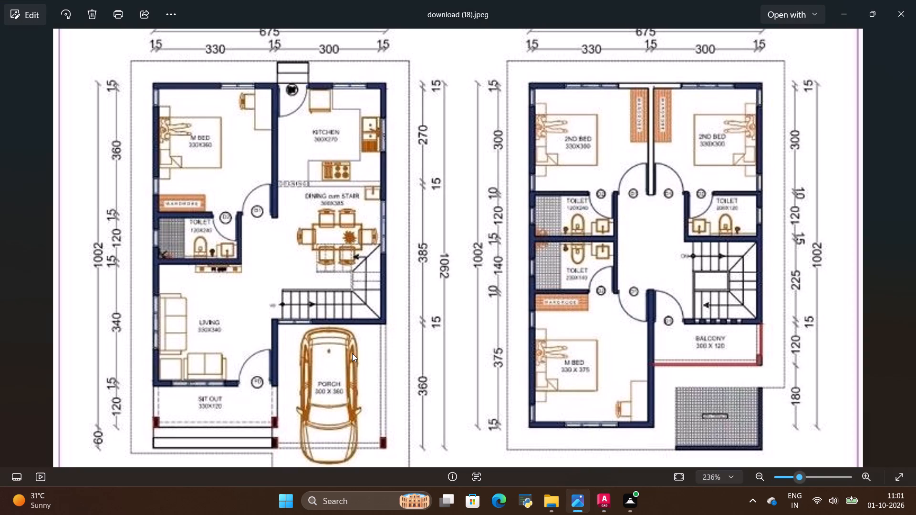
key("alt+Tab")
key("alt+Tab")
key("alt+Tab")
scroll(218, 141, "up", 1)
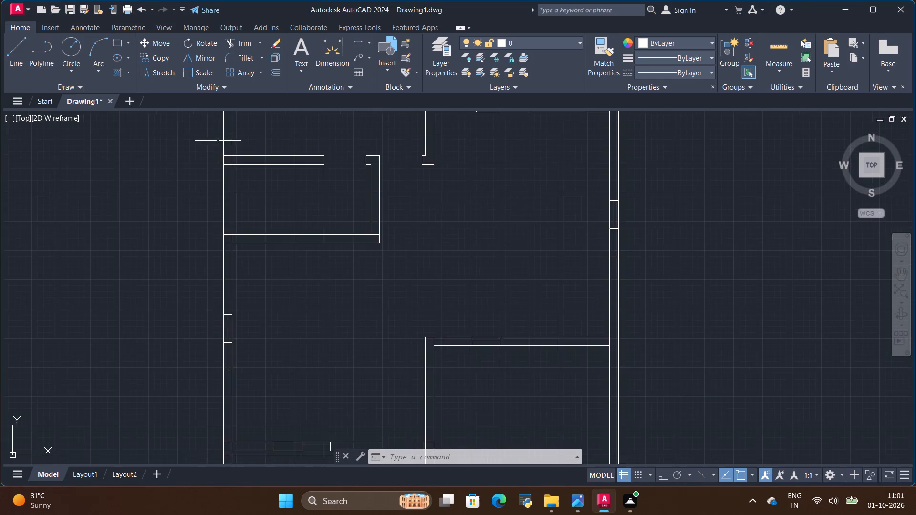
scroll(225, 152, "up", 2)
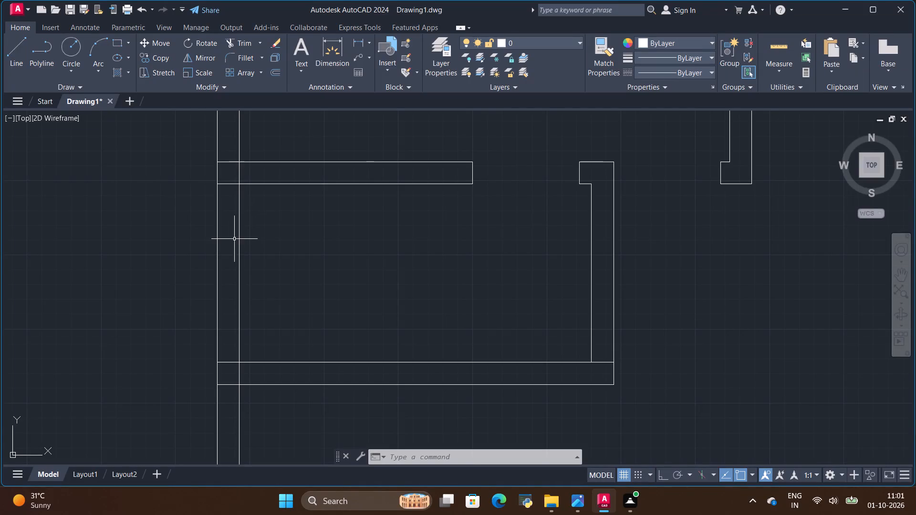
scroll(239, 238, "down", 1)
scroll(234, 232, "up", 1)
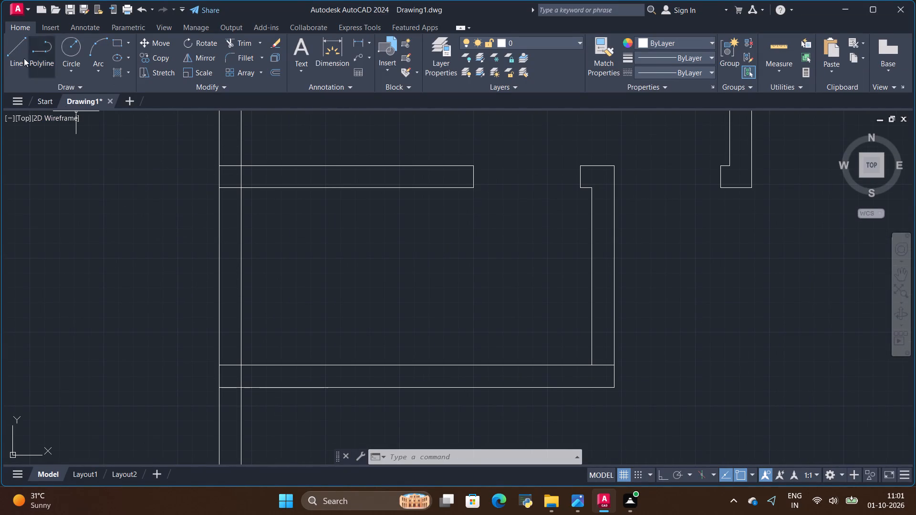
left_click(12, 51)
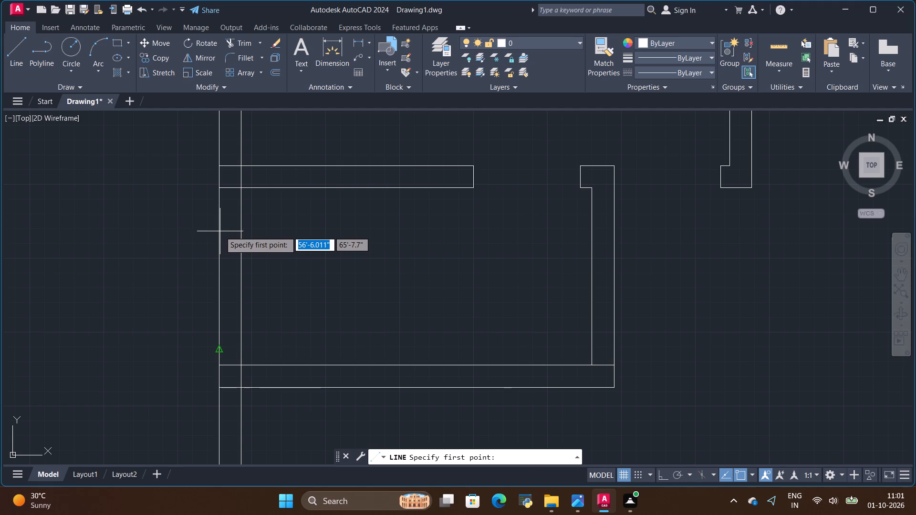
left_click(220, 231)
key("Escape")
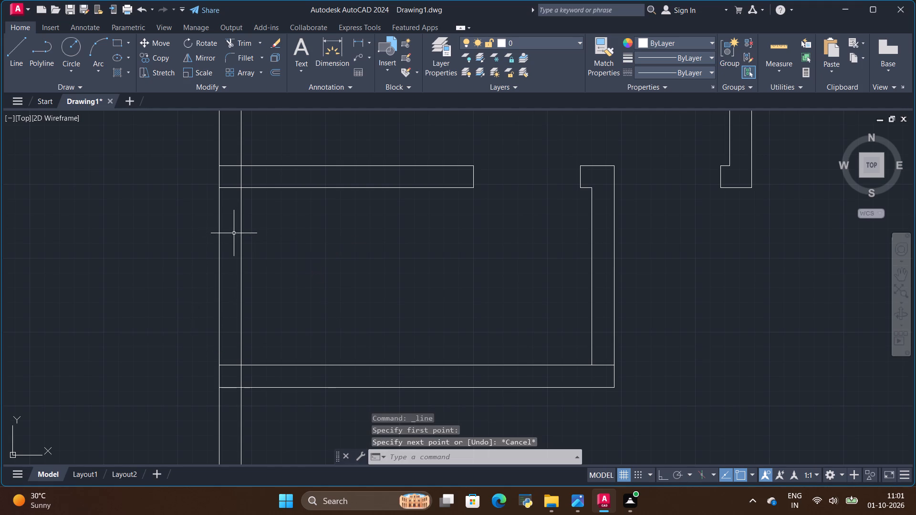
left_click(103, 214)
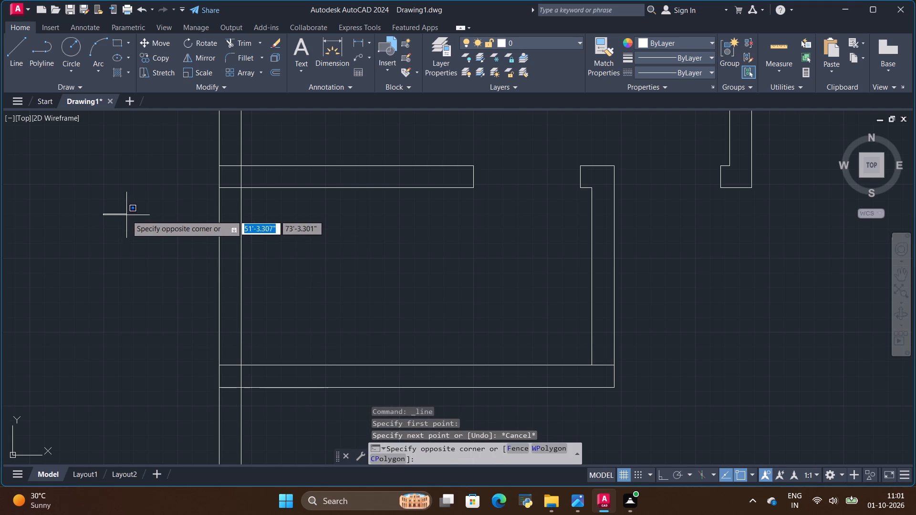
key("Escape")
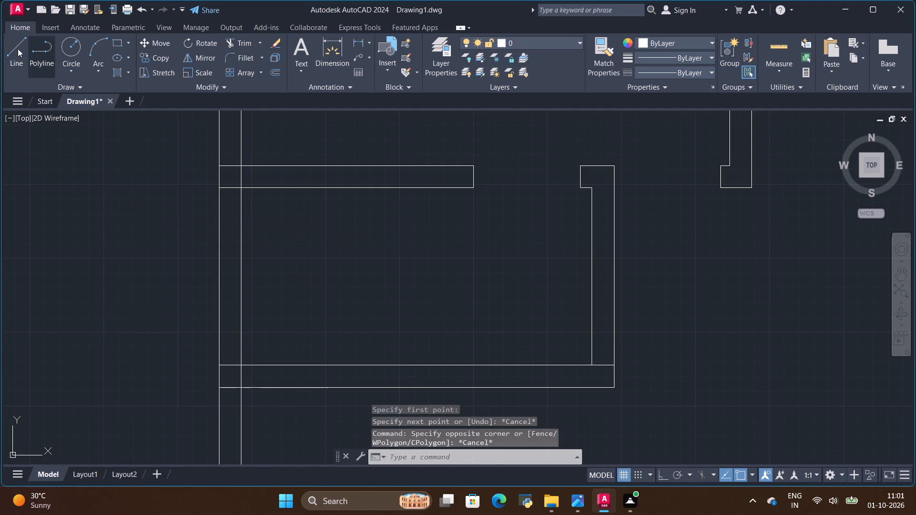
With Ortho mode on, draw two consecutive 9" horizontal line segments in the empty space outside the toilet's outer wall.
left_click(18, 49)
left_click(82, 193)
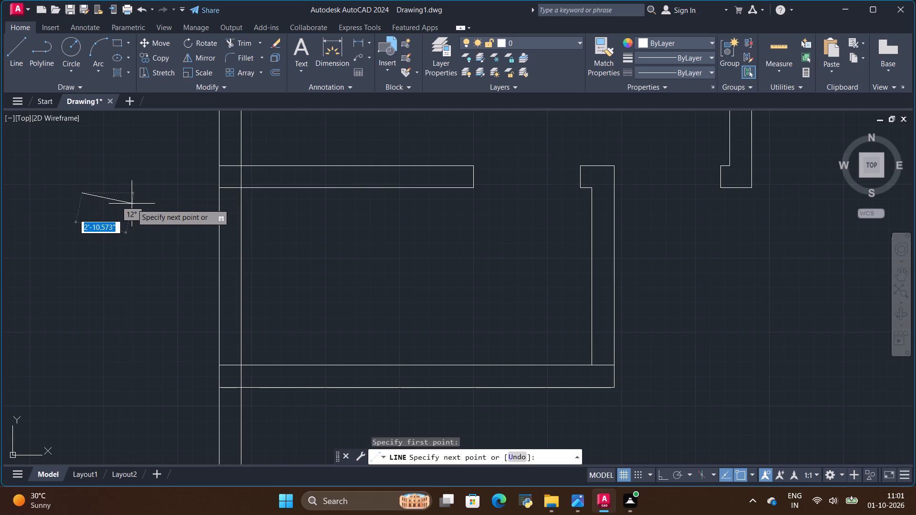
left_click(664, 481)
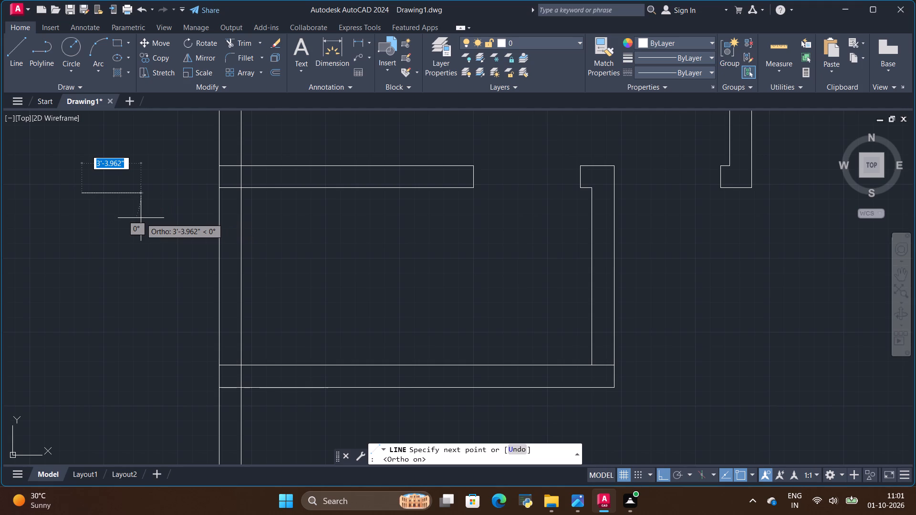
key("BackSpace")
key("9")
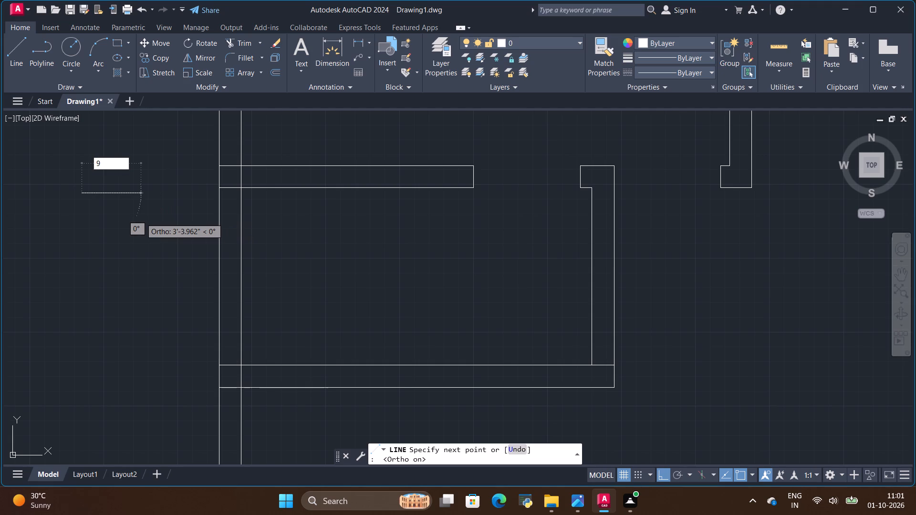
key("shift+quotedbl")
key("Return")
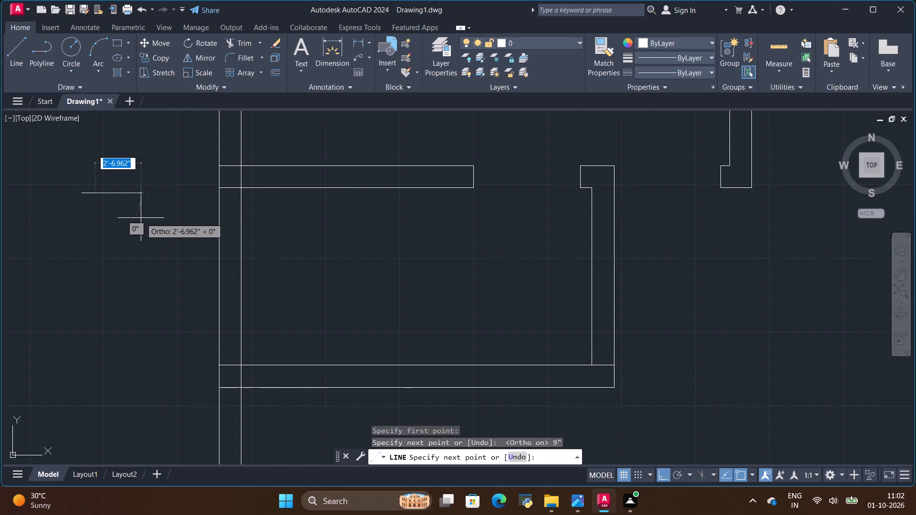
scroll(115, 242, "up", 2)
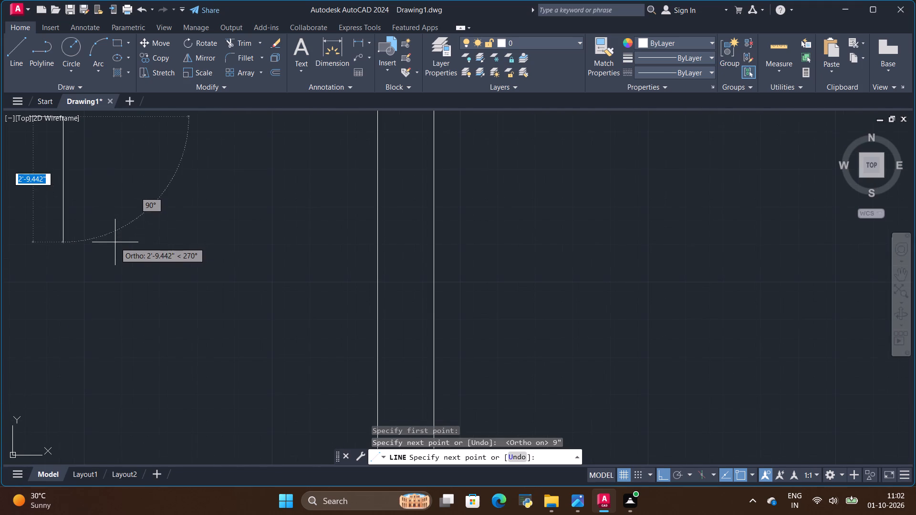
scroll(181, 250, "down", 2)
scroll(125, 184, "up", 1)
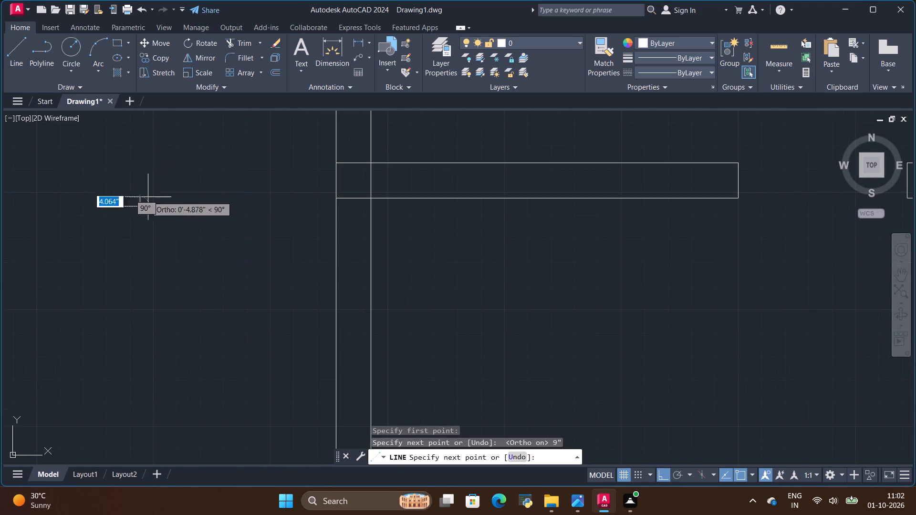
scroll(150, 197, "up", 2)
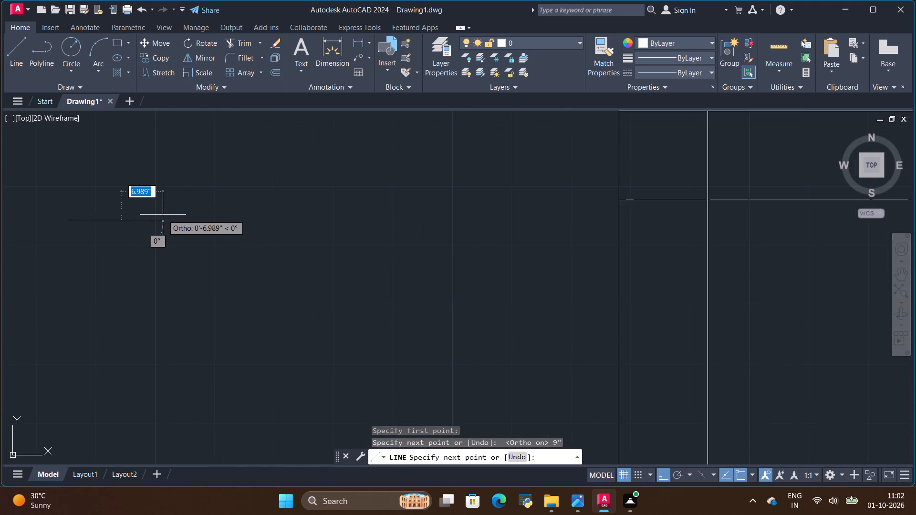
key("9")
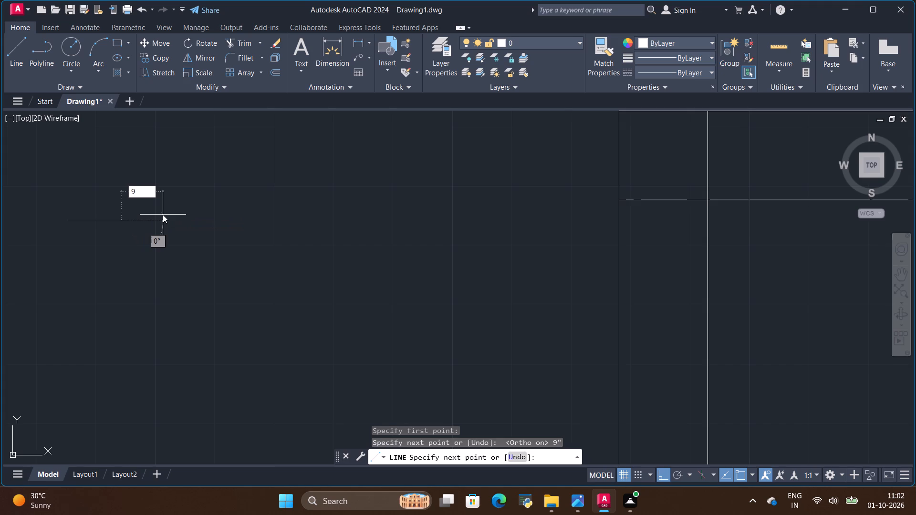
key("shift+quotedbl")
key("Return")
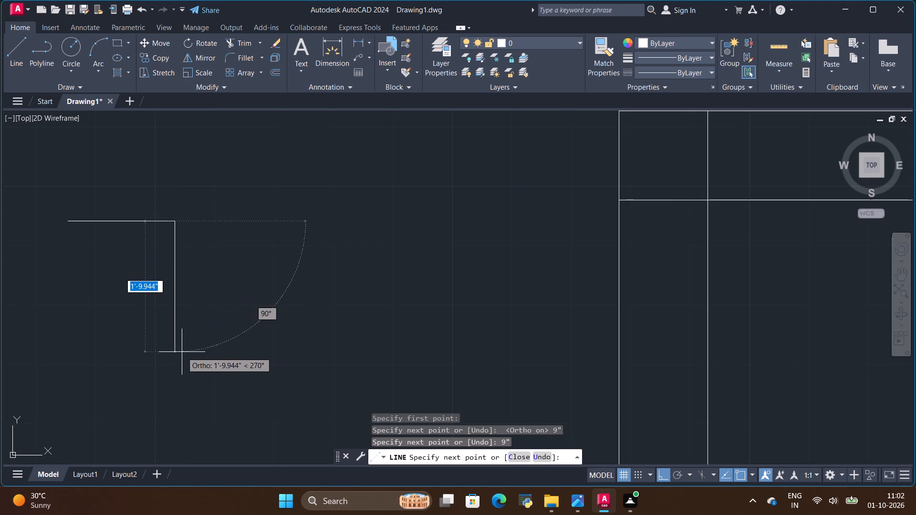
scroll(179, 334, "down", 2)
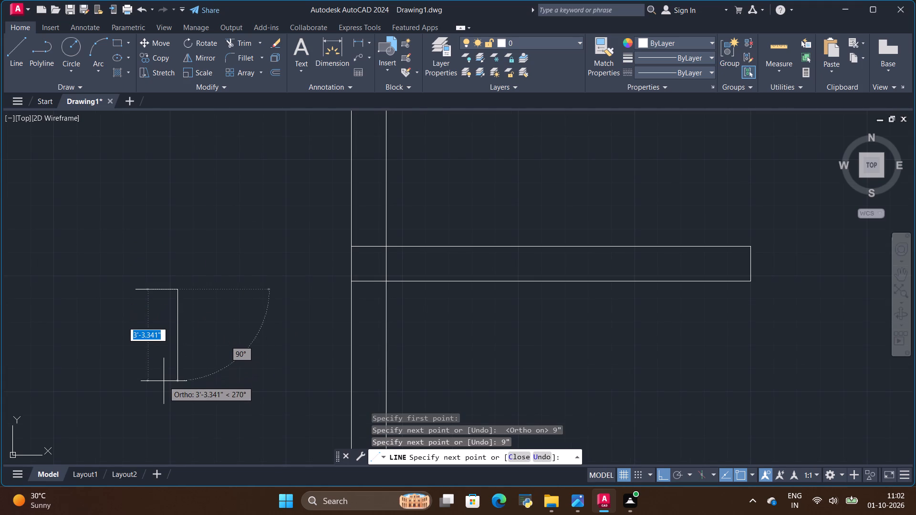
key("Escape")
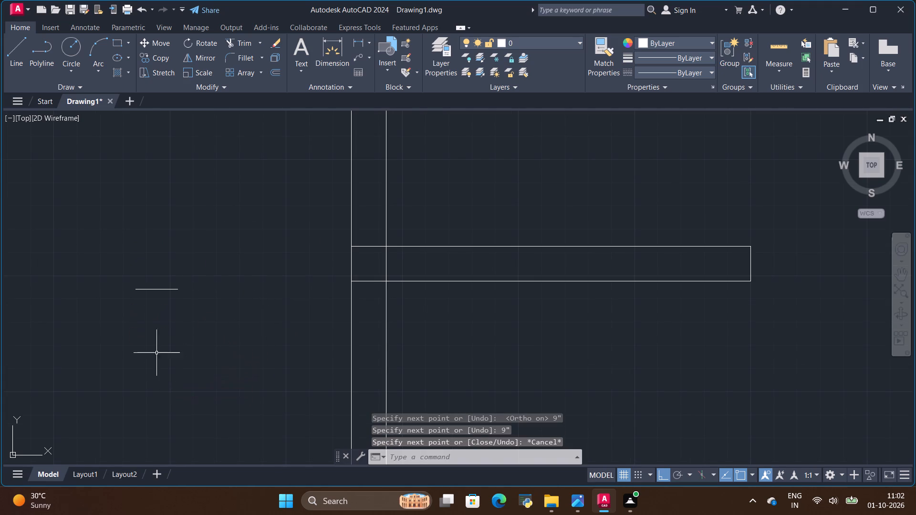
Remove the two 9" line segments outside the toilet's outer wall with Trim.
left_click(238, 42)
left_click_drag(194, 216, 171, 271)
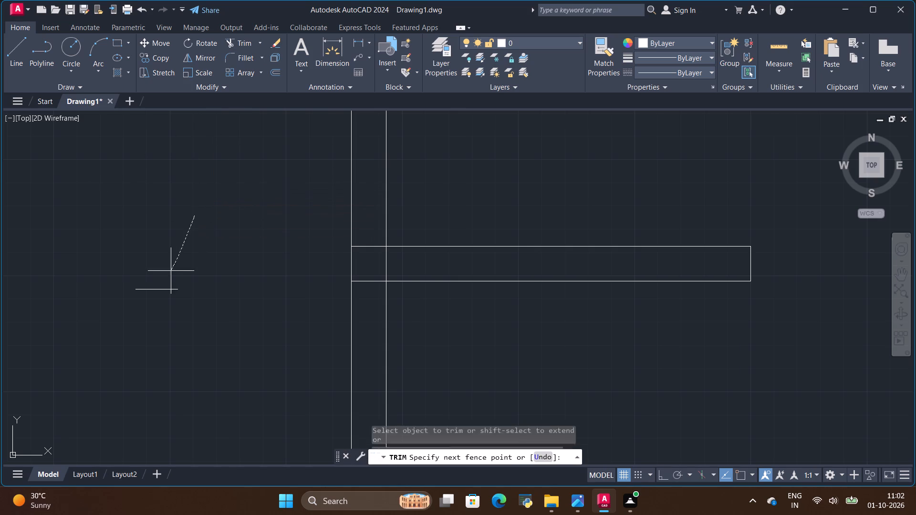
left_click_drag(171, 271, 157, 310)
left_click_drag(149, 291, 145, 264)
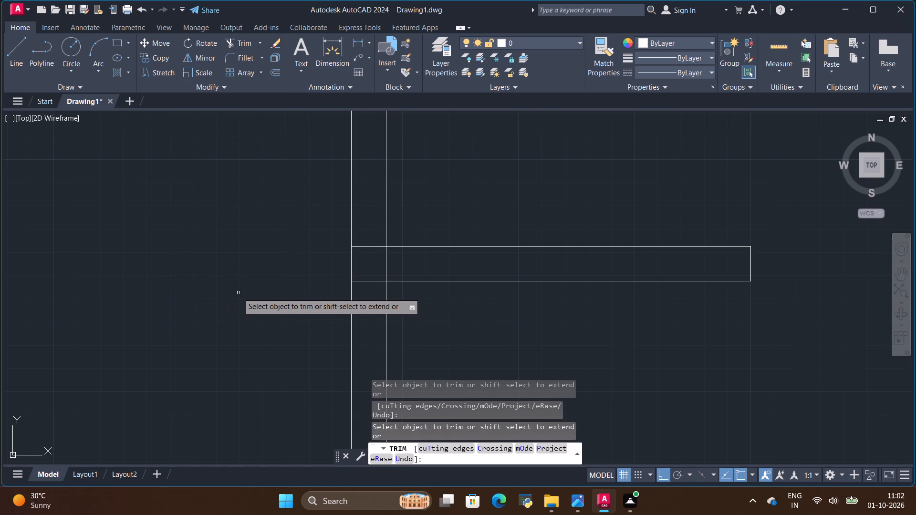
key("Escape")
Draw a 1'-3" line across the outer wall's thickness, along the lower edge of the toilet's upper wall.
left_click(17, 55)
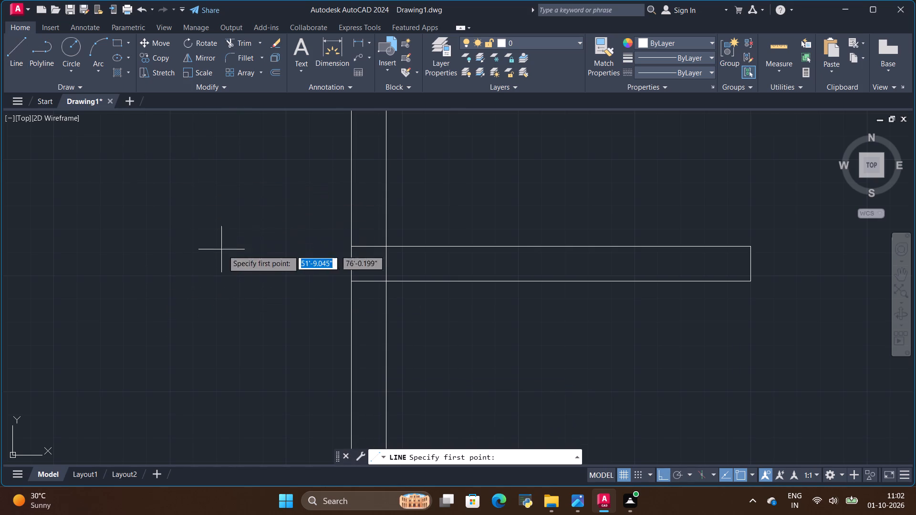
left_click(350, 280)
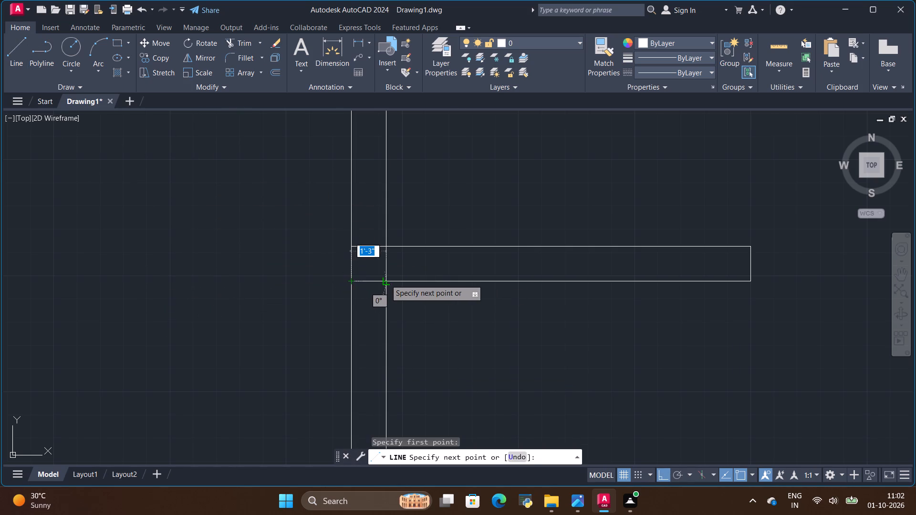
left_click(385, 279)
key("Escape")
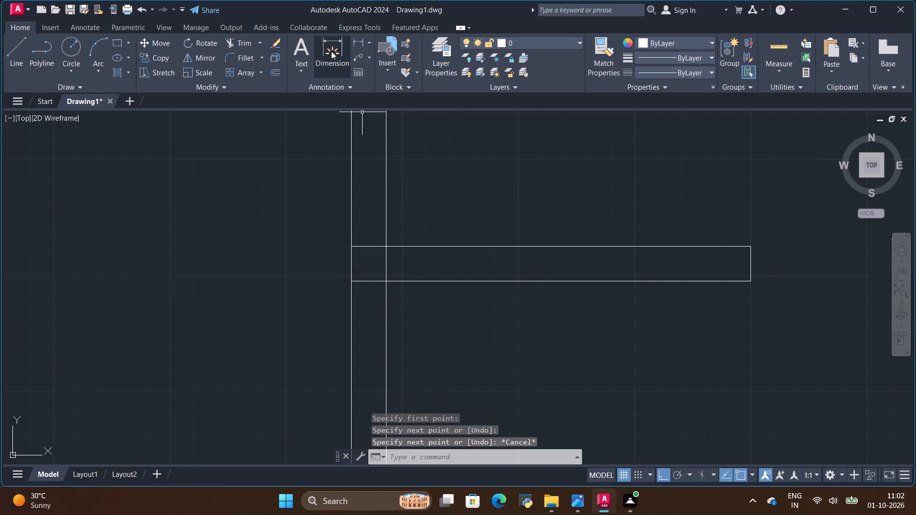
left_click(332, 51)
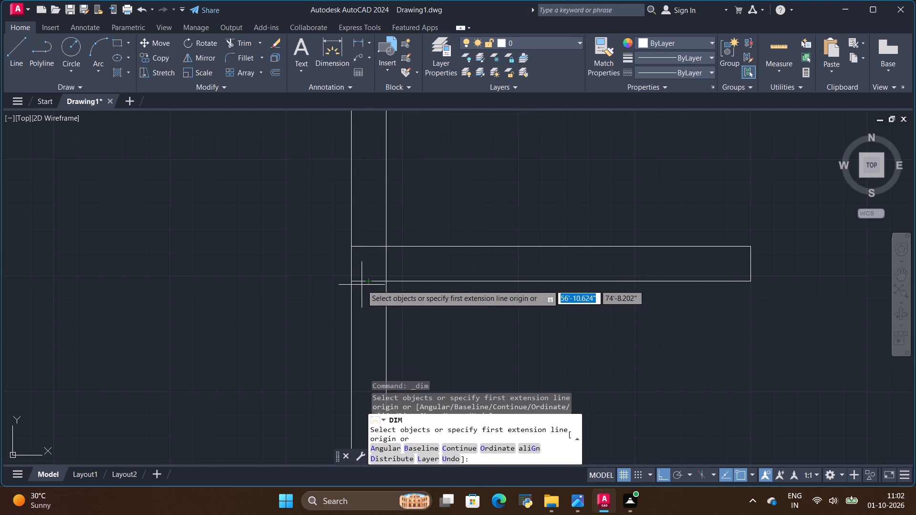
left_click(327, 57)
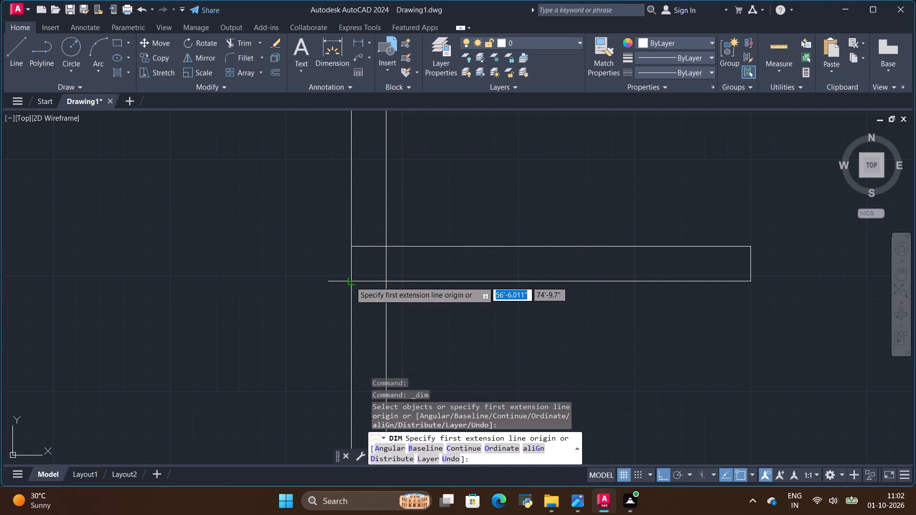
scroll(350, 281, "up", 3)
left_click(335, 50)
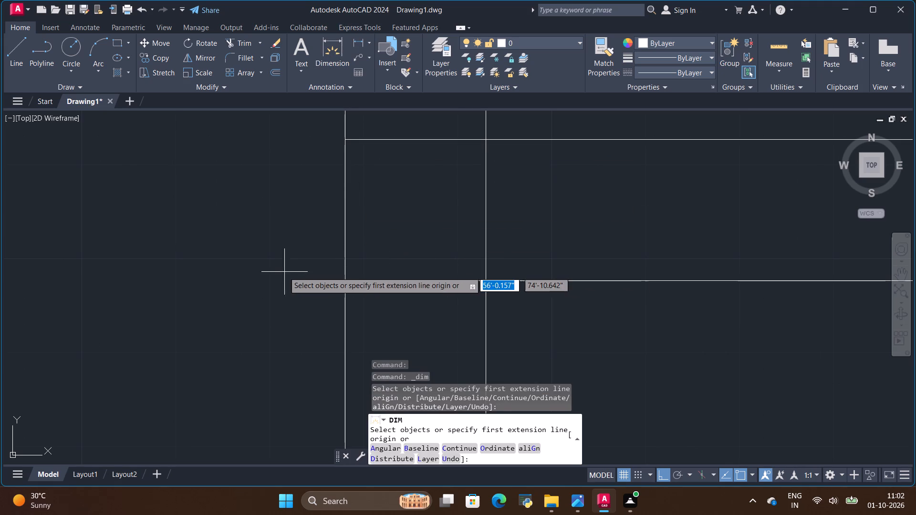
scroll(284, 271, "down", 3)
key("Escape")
Draw a 15" horizontal line and, from its end, a 48" downward vertical line in the empty space outside the toilet's outer wall.
scroll(179, 276, "up", 1)
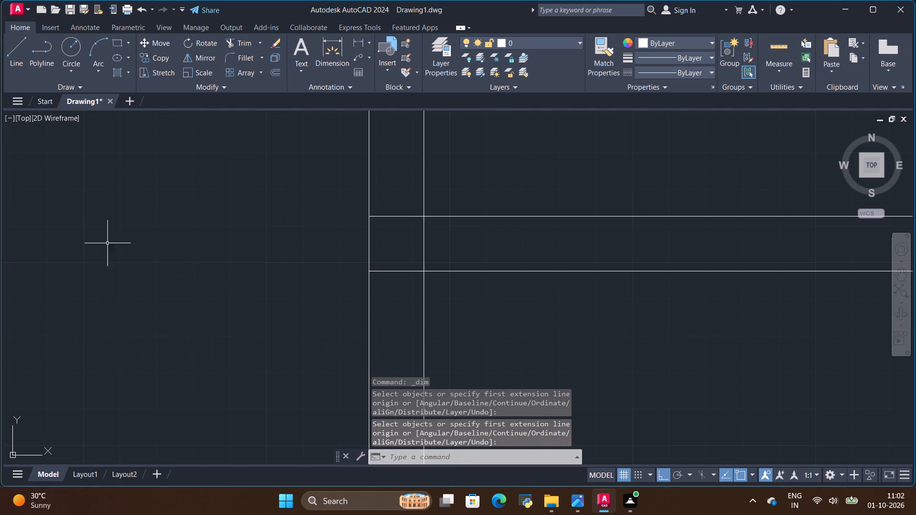
left_click(9, 54)
left_click(147, 254)
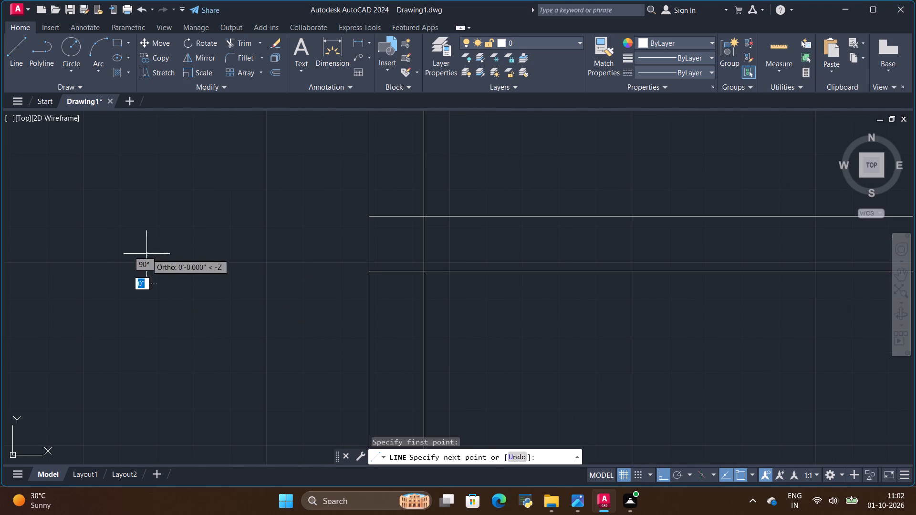
key("BackSpace")
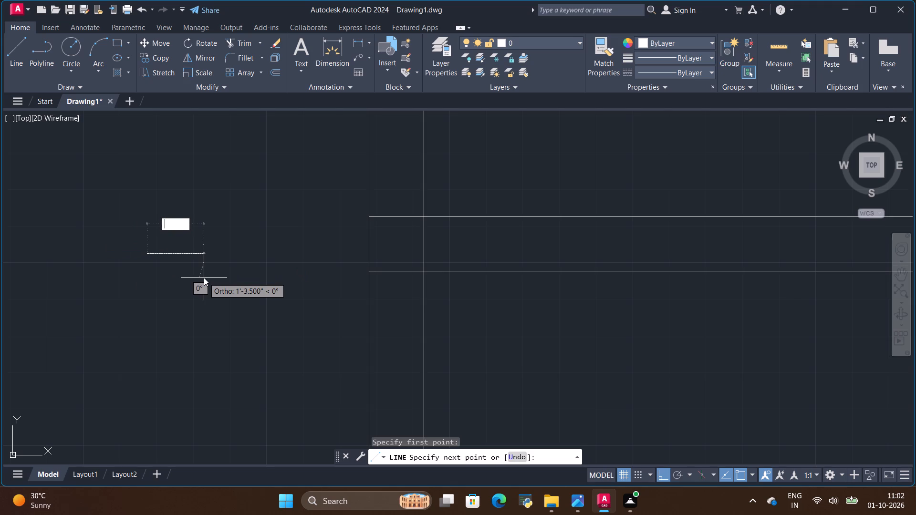
type("15")
key("shift+quotedbl")
key("Return")
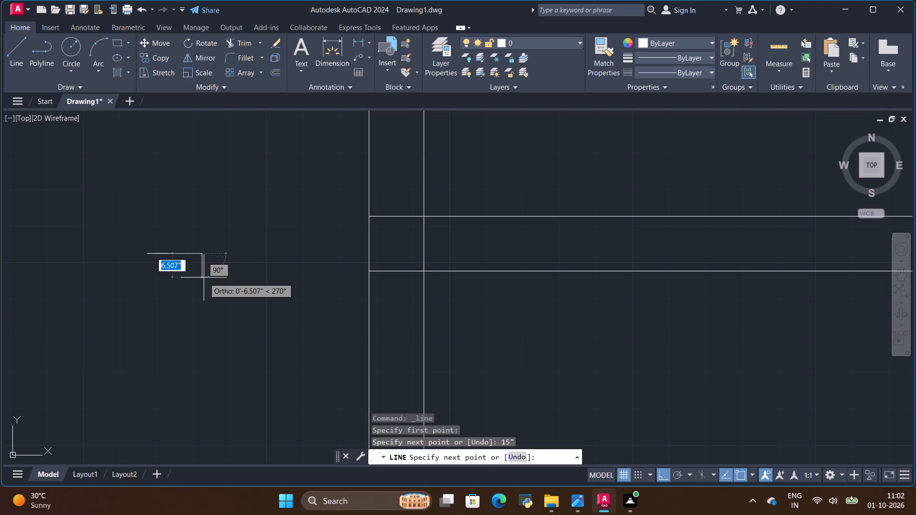
scroll(199, 387, "down", 2)
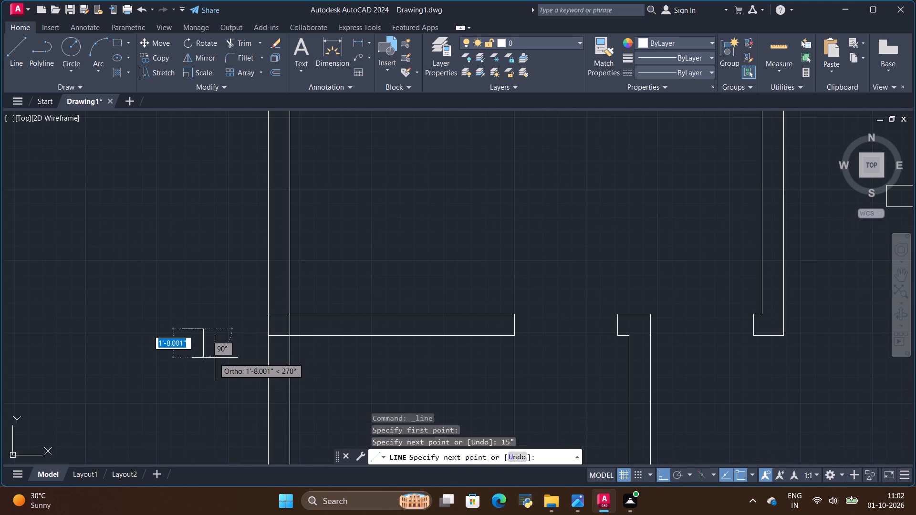
scroll(212, 338, "down", 1)
scroll(217, 389, "up", 1)
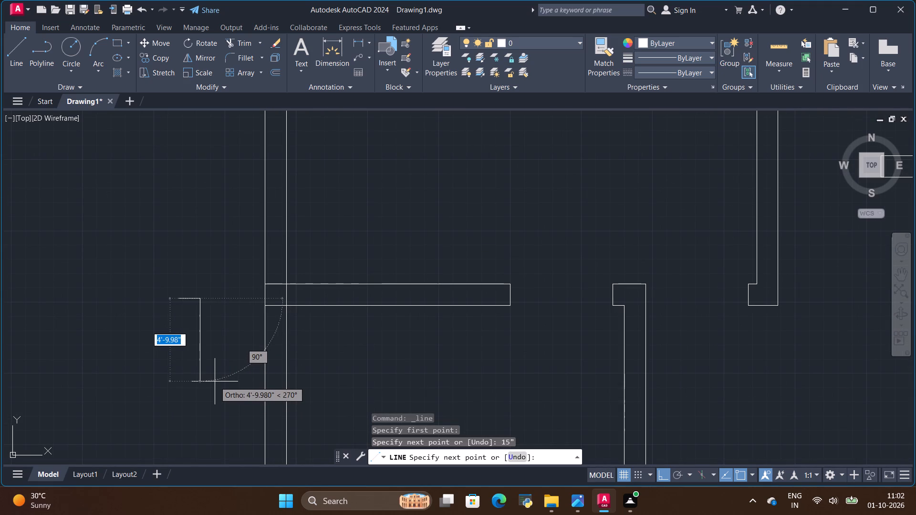
key("BackSpace")
type("48")
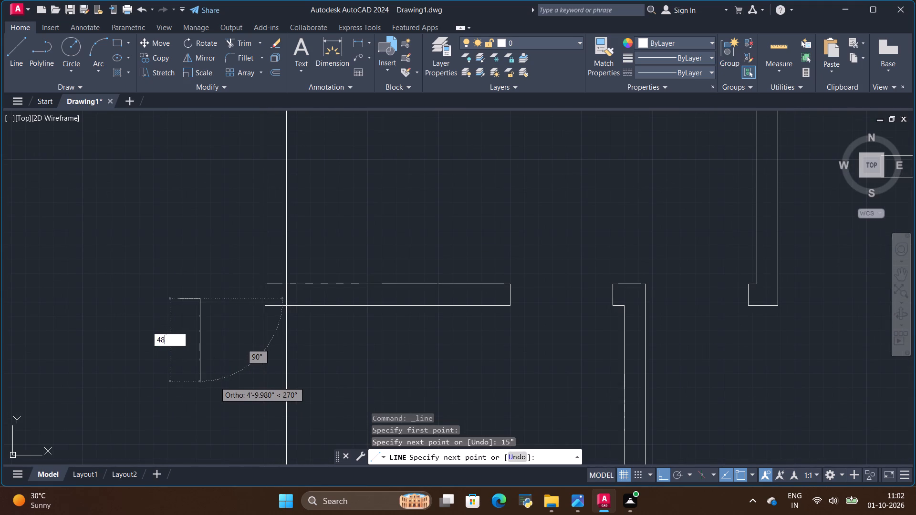
key("shift+quotedbl")
key("Return")
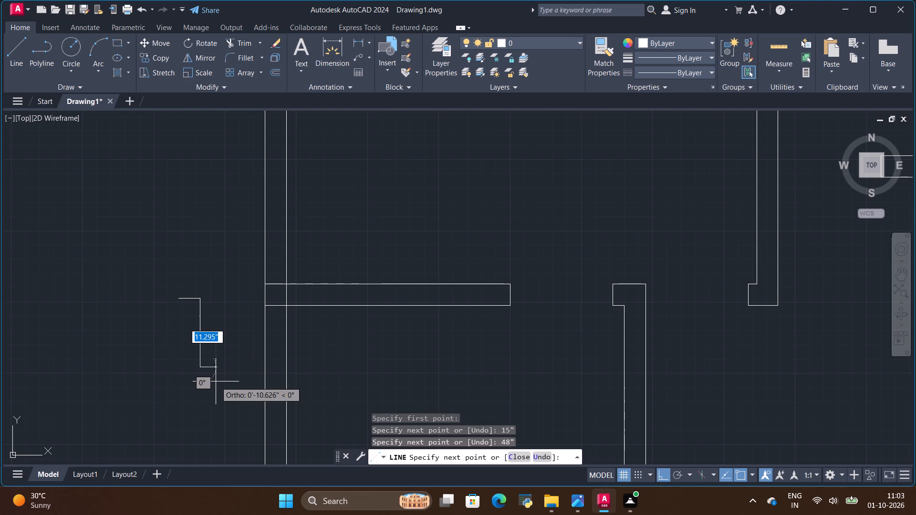
key("Escape")
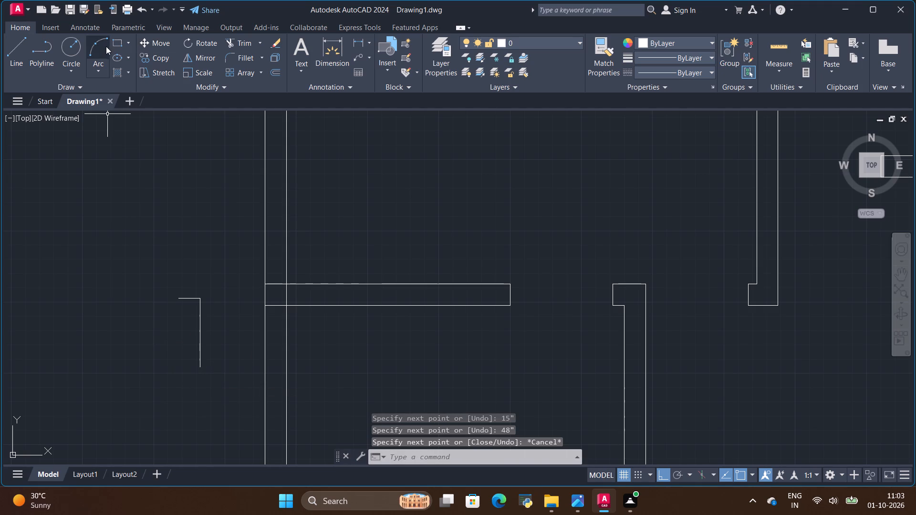
Draw a 15" by 48" rectangle between the free ends of the two connected lines outside the toilet.
left_click(113, 44)
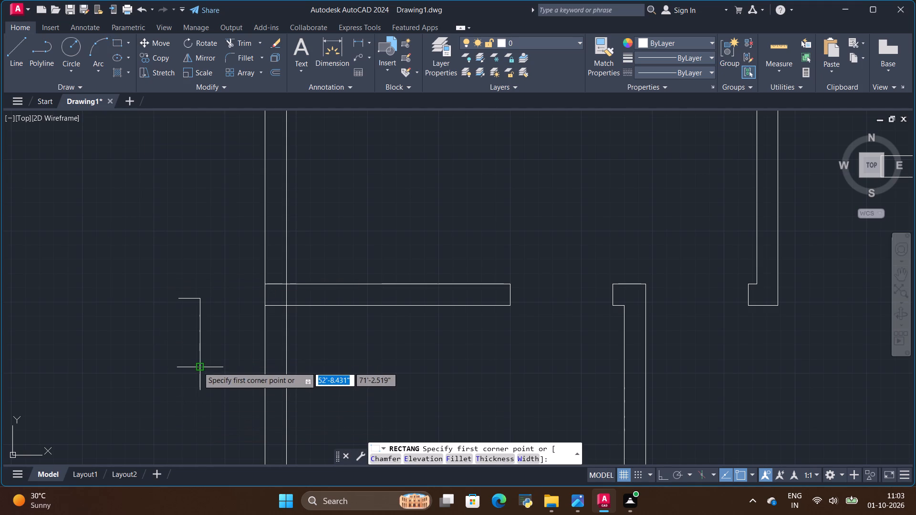
left_click(198, 367)
left_click(178, 301)
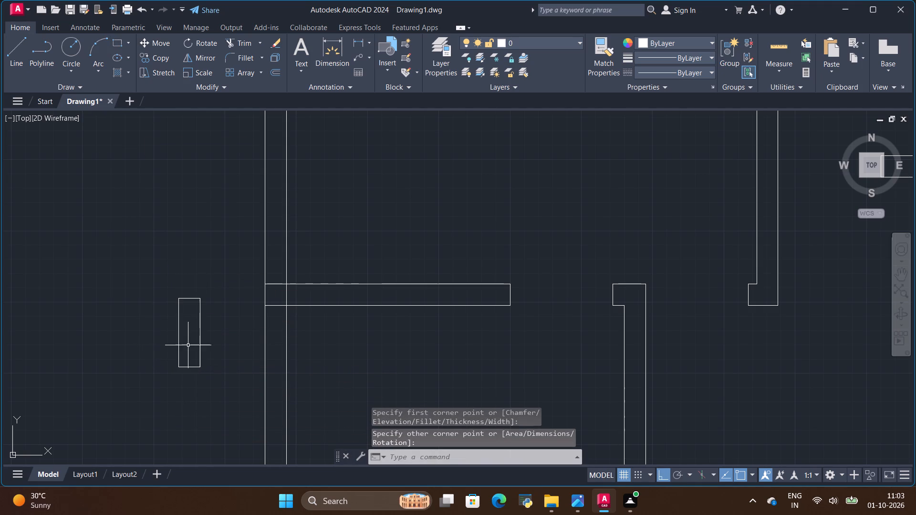
Divide the window rectangle with a vertical and a horizontal centre line between the midpoints of its opposite sides.
scroll(210, 308, "down", 1)
scroll(188, 346, "up", 2)
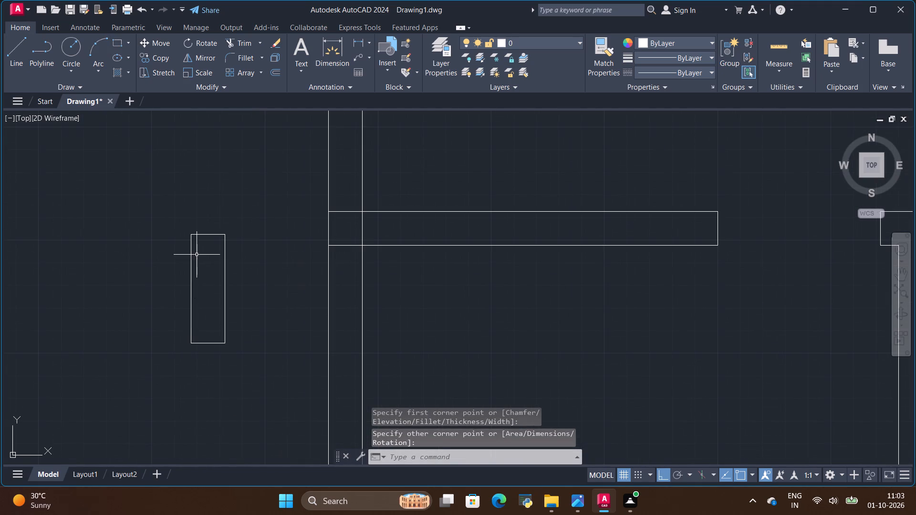
scroll(197, 254, "up", 2)
left_click(14, 48)
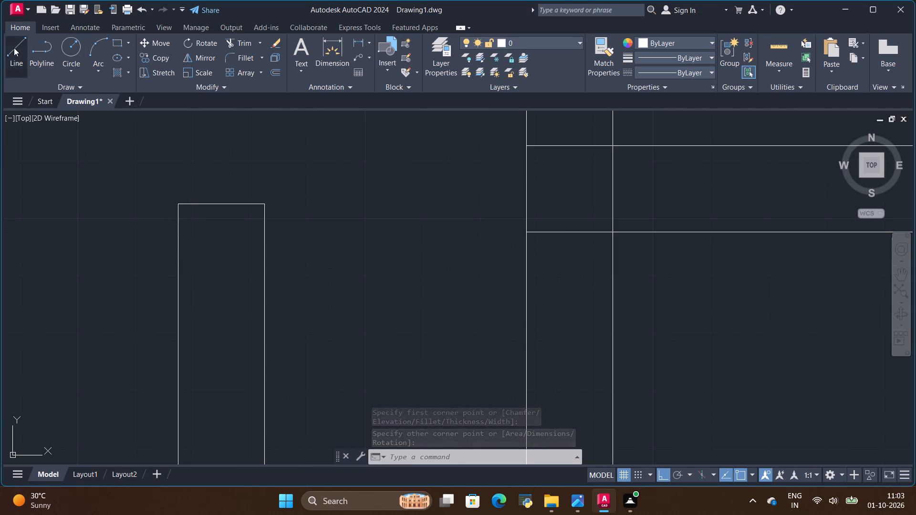
left_click(222, 205)
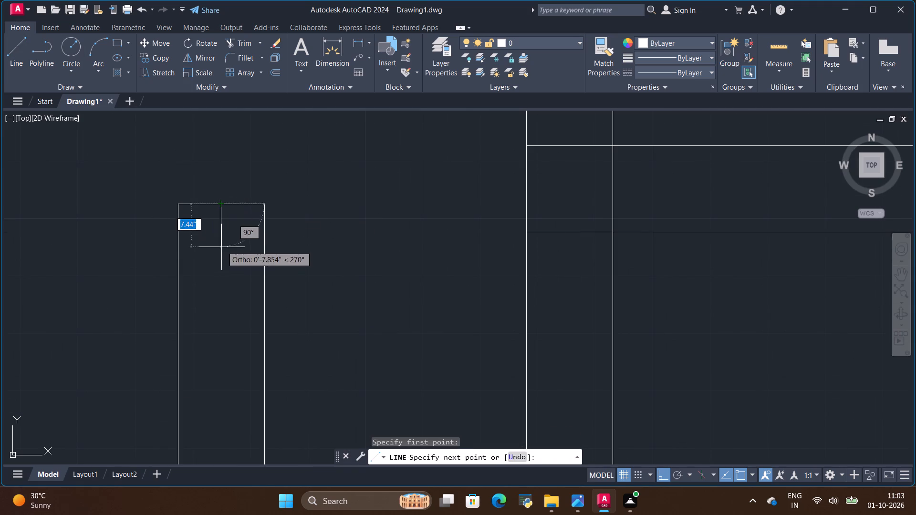
scroll(226, 237, "down", 2)
left_click(225, 330)
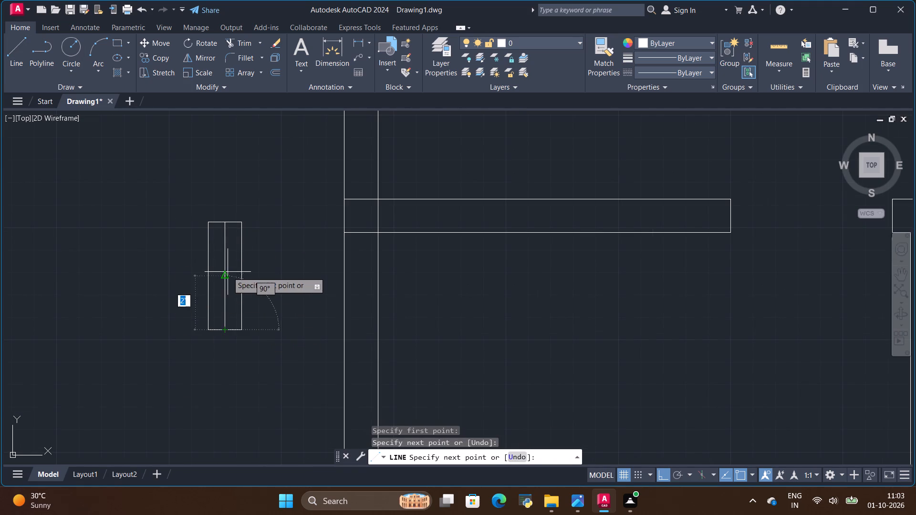
key("Escape")
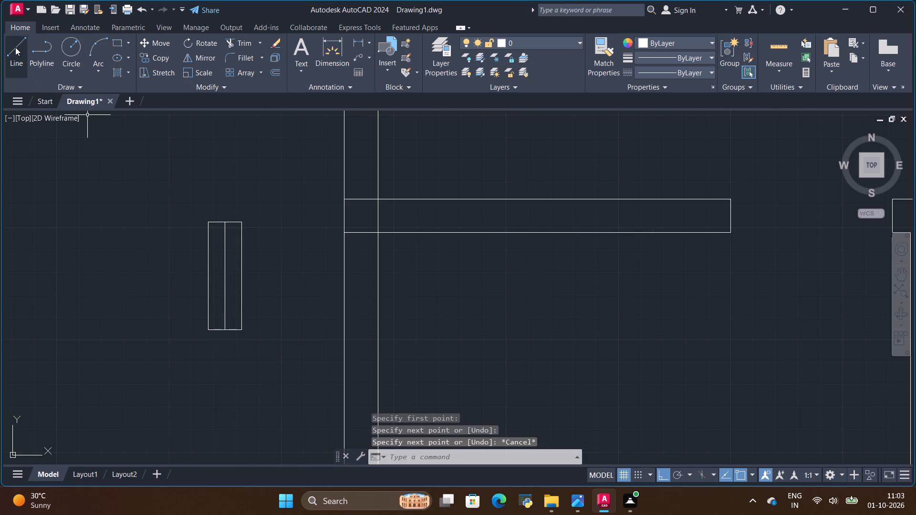
left_click(15, 47)
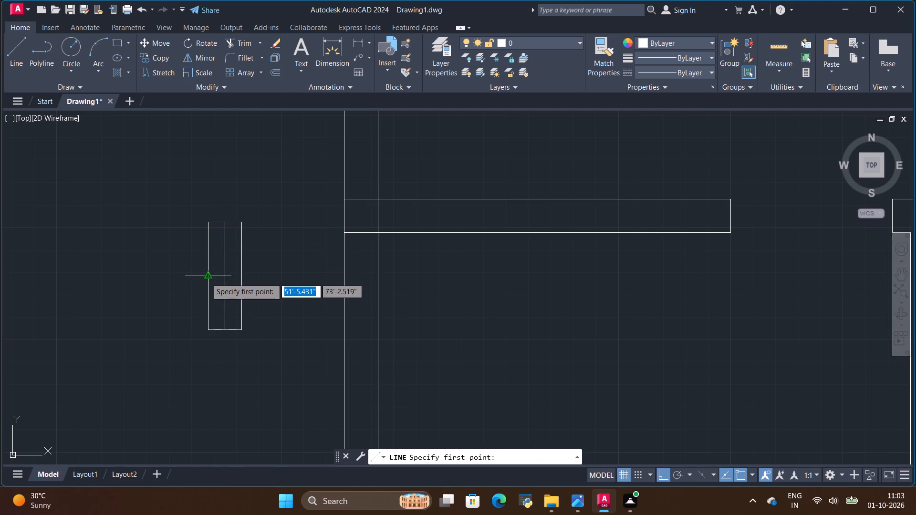
left_click(206, 278)
left_click(242, 279)
key("Escape")
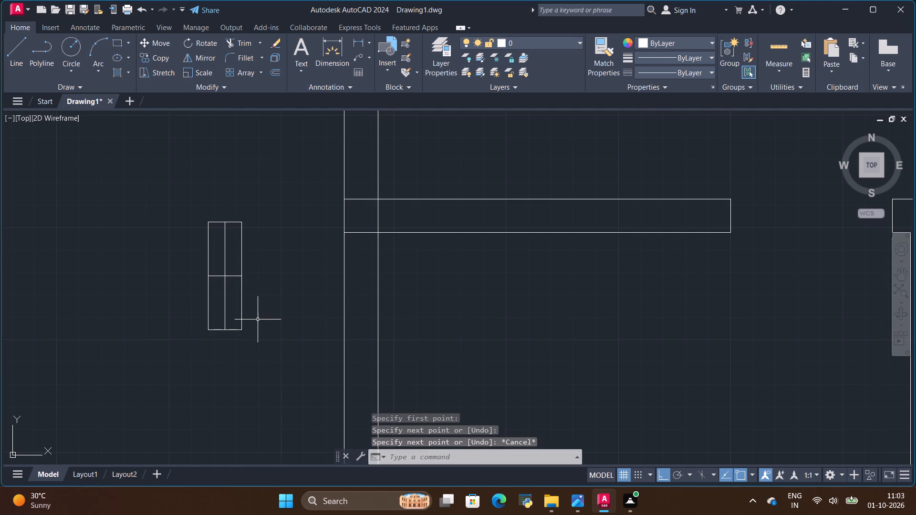
Group the rectangle and all its lines into a single window symbol.
left_click(178, 194)
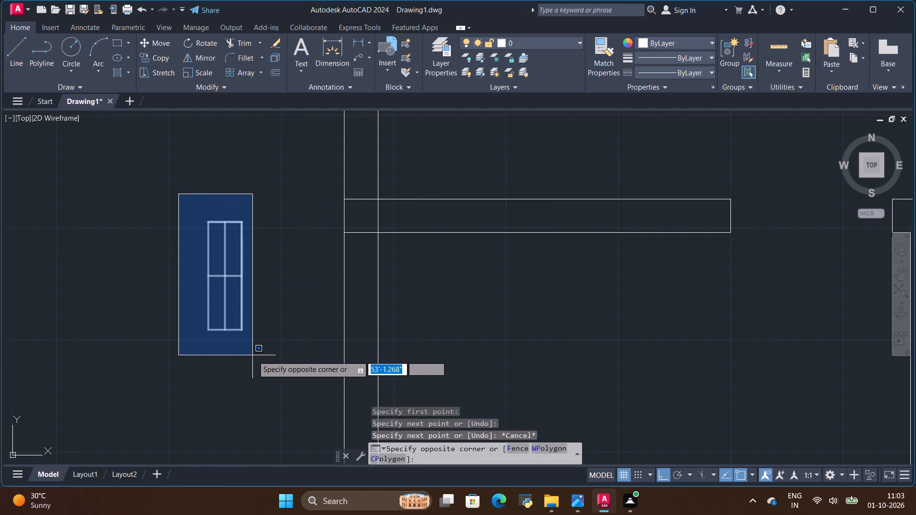
left_click(253, 356)
right_click(232, 314)
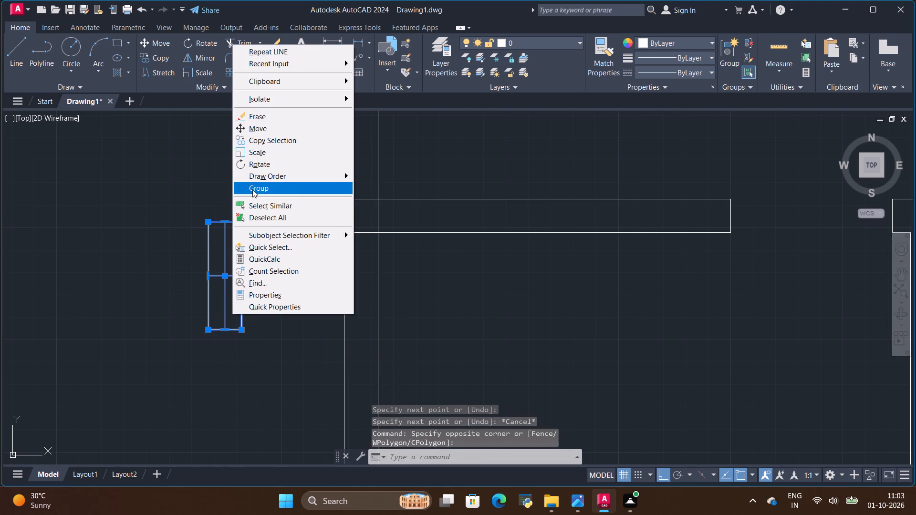
left_click(252, 189)
left_click(359, 191)
left_click(212, 326)
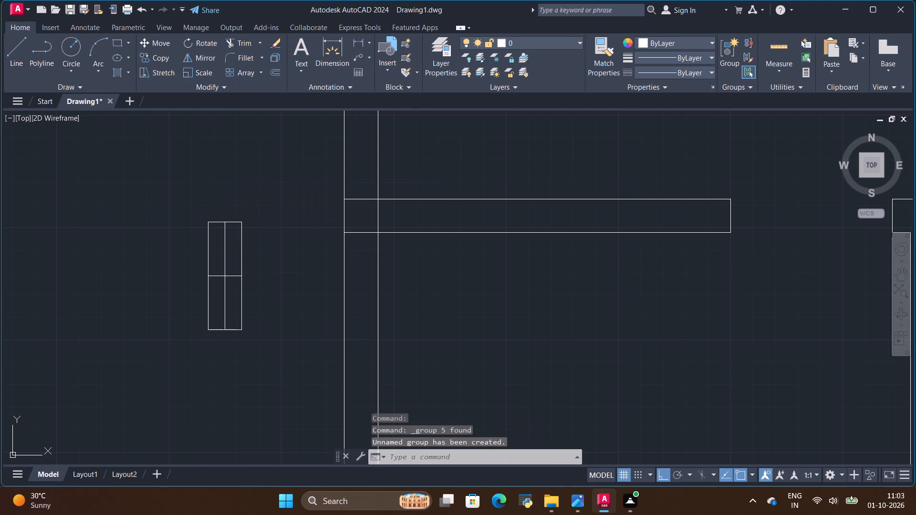
left_click(215, 336)
left_click(218, 325)
left_click(225, 325)
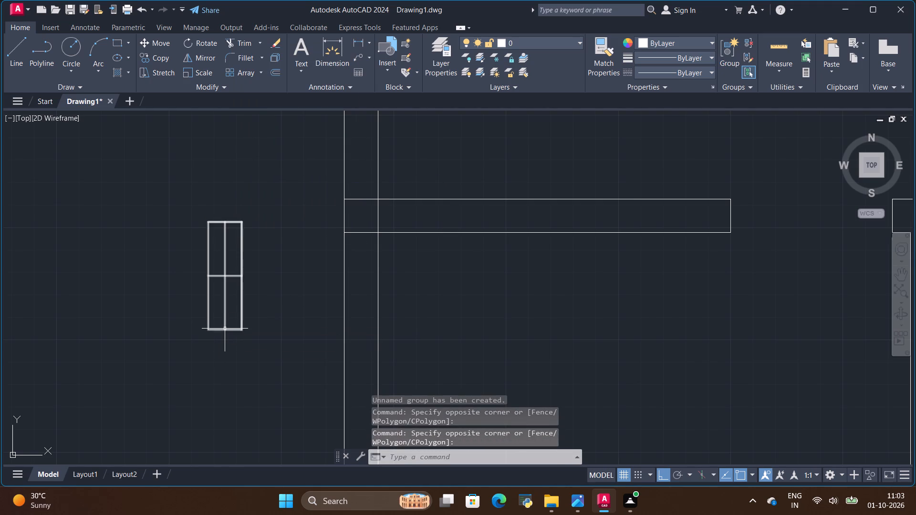
left_click(215, 274)
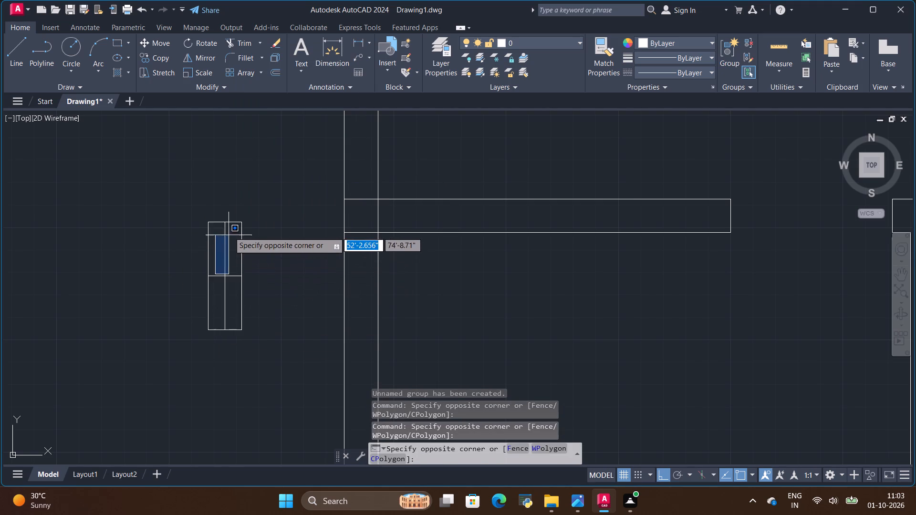
key("Escape")
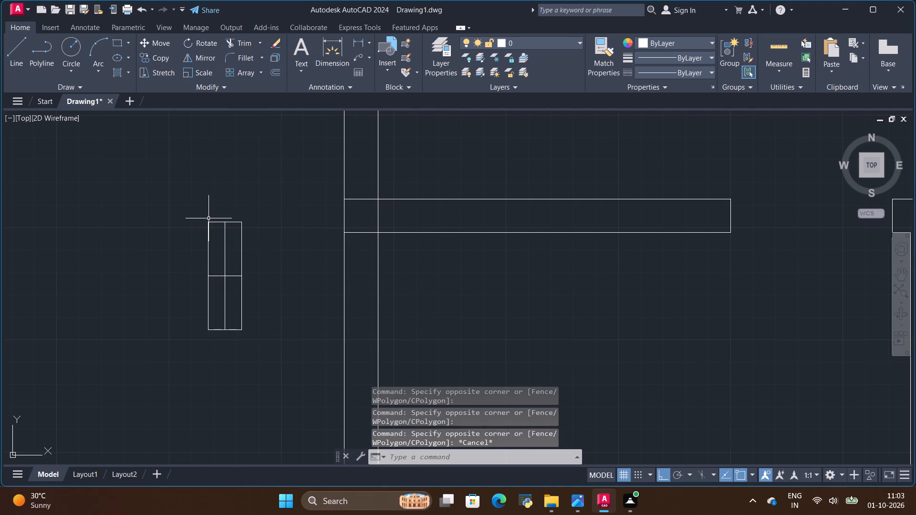
Turn off Ortho mode while trying to copy the grouped window symbol onto the toilet's outer wall.
left_click(208, 222)
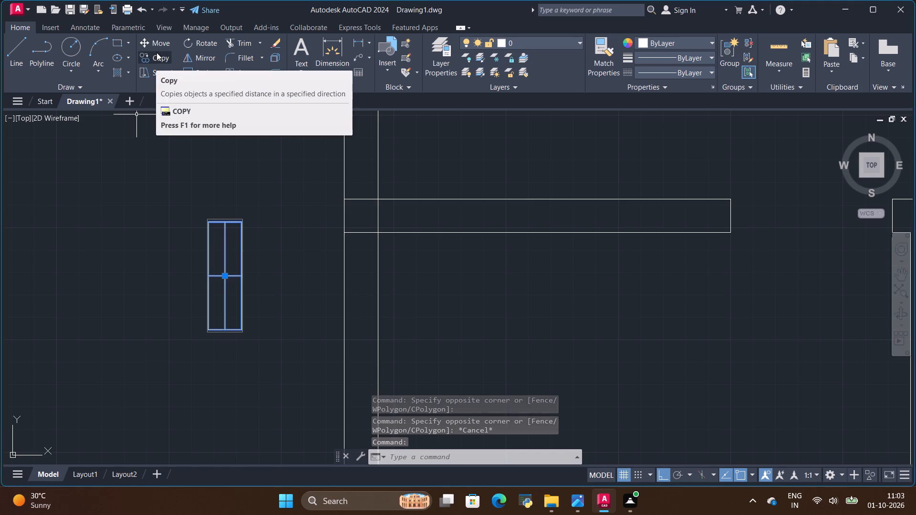
left_click(159, 57)
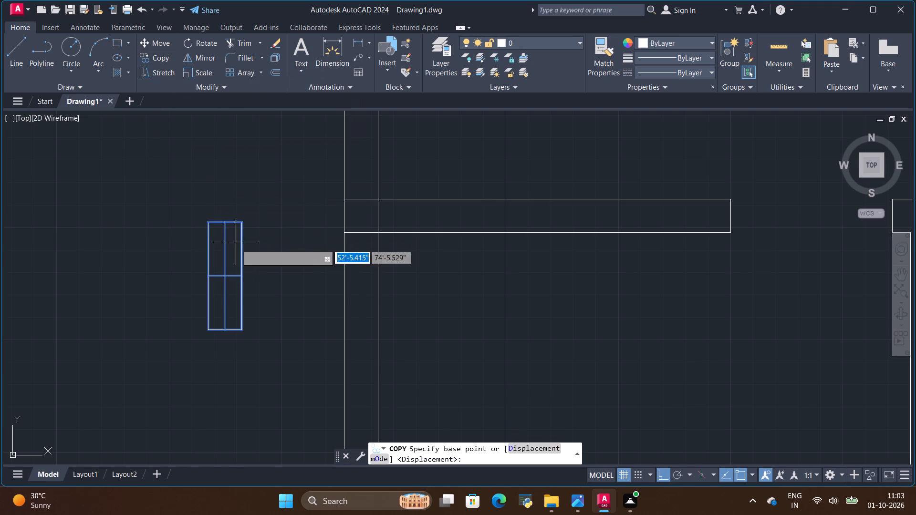
left_click(208, 278)
scroll(339, 248, "down", 3)
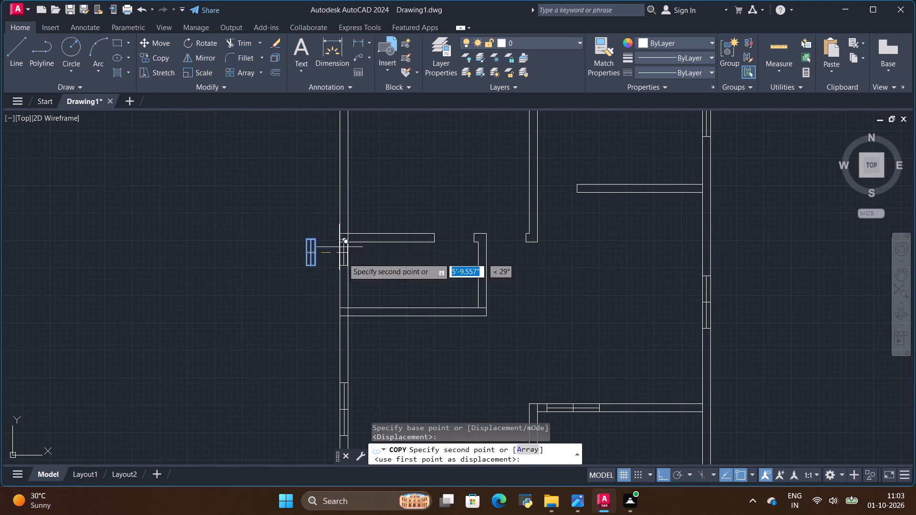
left_click(659, 479)
scroll(386, 340, "down", 1)
scroll(365, 321, "up", 3)
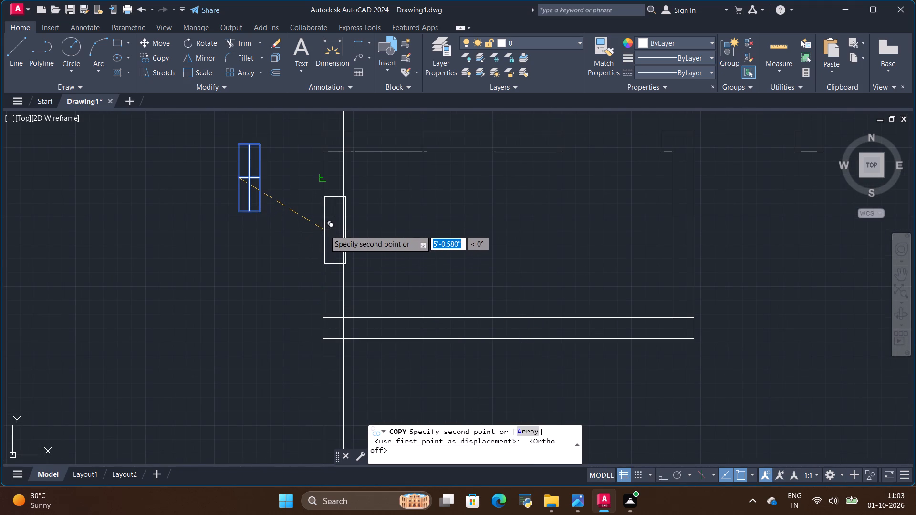
key("Escape")
Draw a line along the outer wall's outside face, from the toilet's upper wall's lower edge to its lower wall's upper edge.
left_click(15, 48)
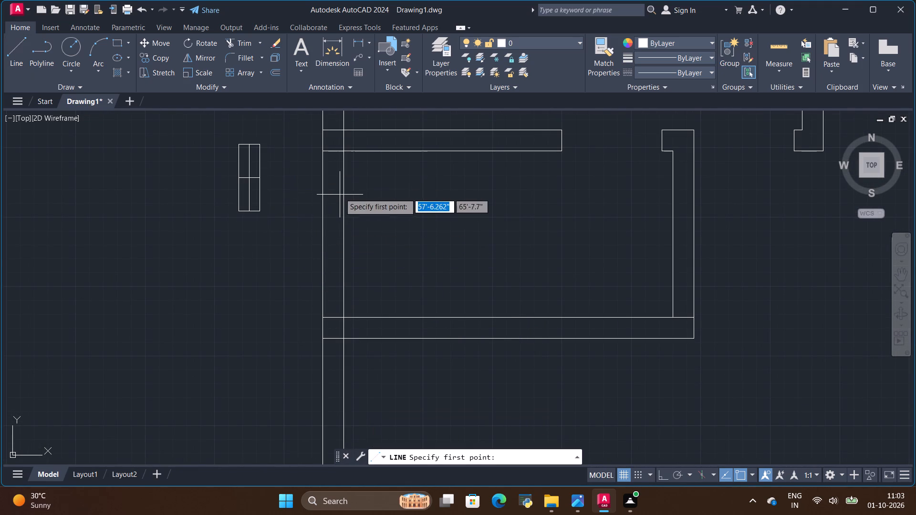
left_click(324, 150)
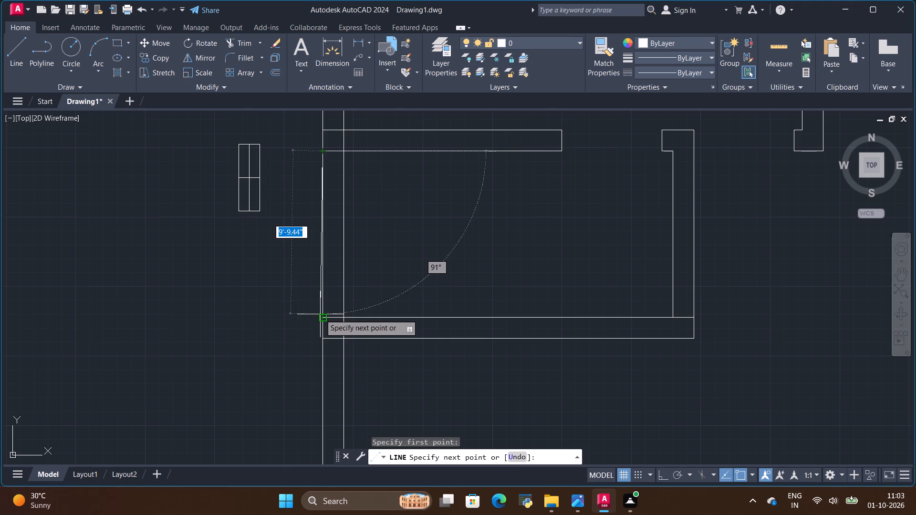
left_click(324, 318)
key("Escape")
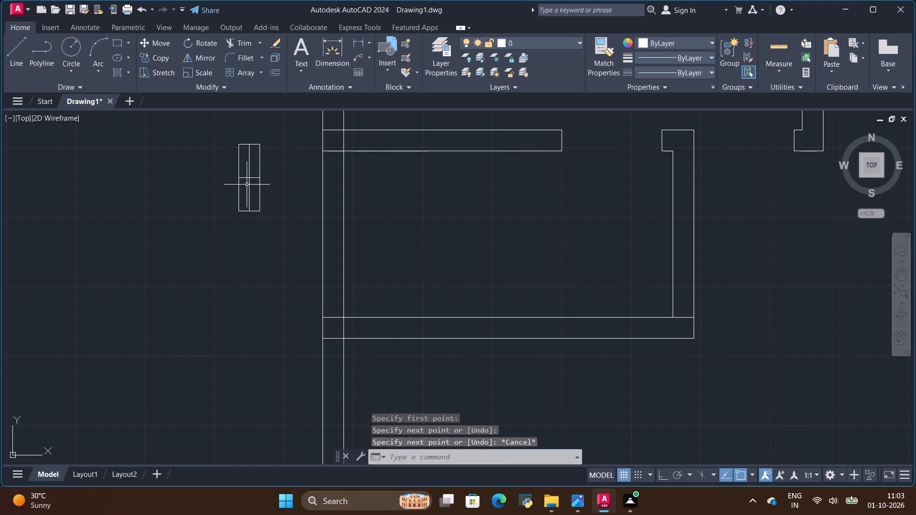
Copy the window symbol from its outer side's midpoint to the midpoint of the line on the toilet's outer wall.
left_click(248, 185)
left_click(160, 62)
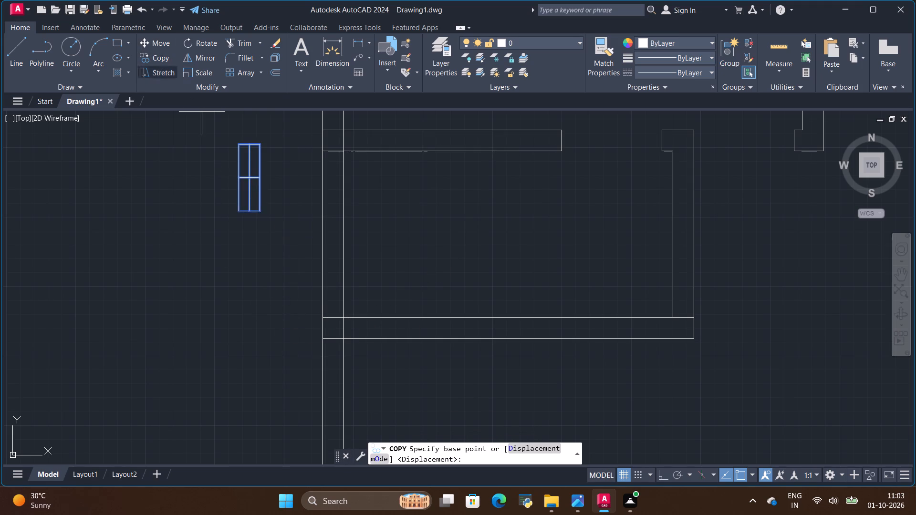
left_click(234, 176)
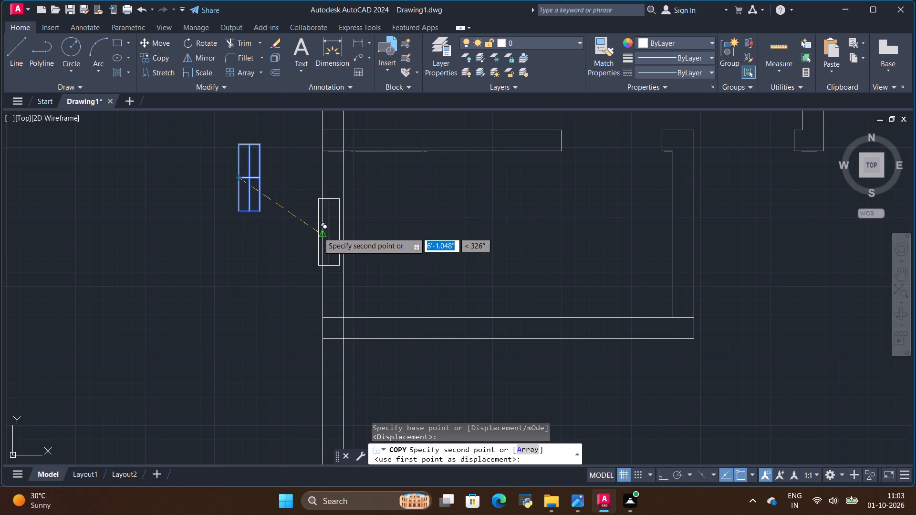
left_click(321, 233)
key("Escape")
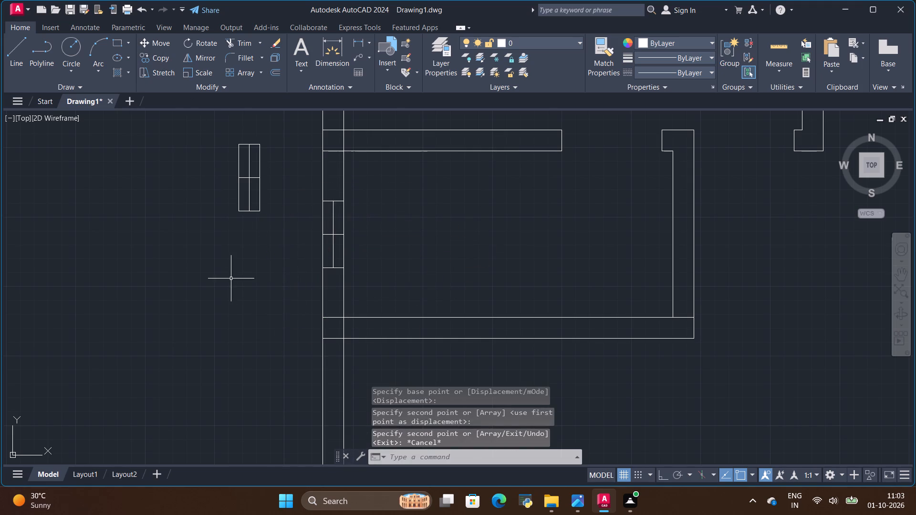
Compare the drawn ground floor plan with the reference image, from the bedroom and toilet down to the sit-out and porch.
scroll(231, 278, "down", 4)
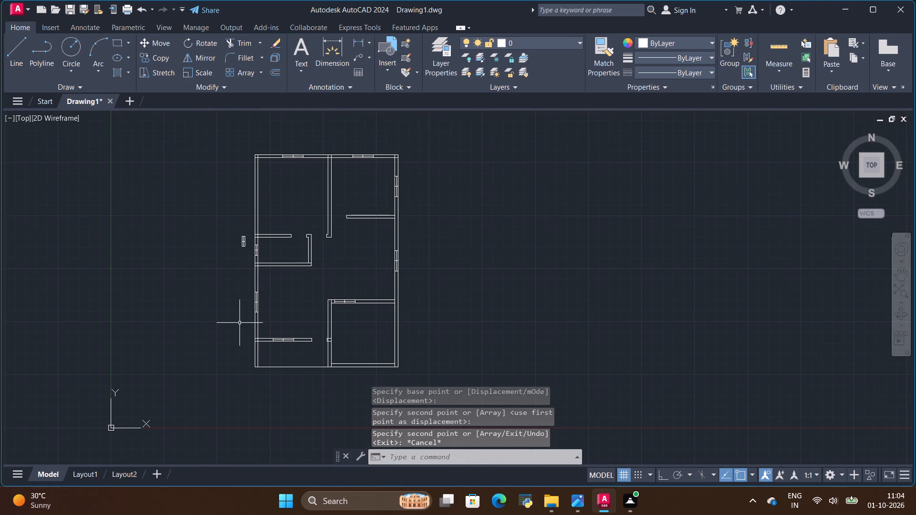
key("alt+Tab")
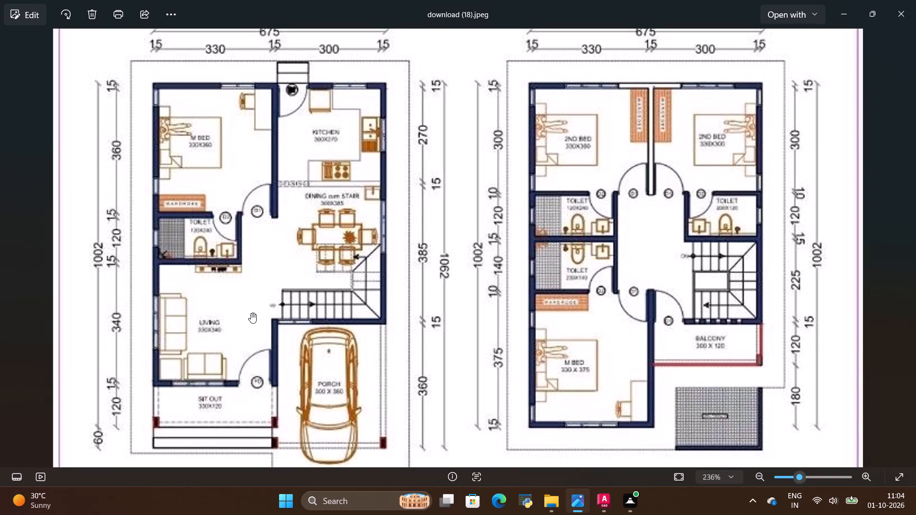
key("alt+Tab")
key("alt+Tab")
scroll(335, 272, "down", 1)
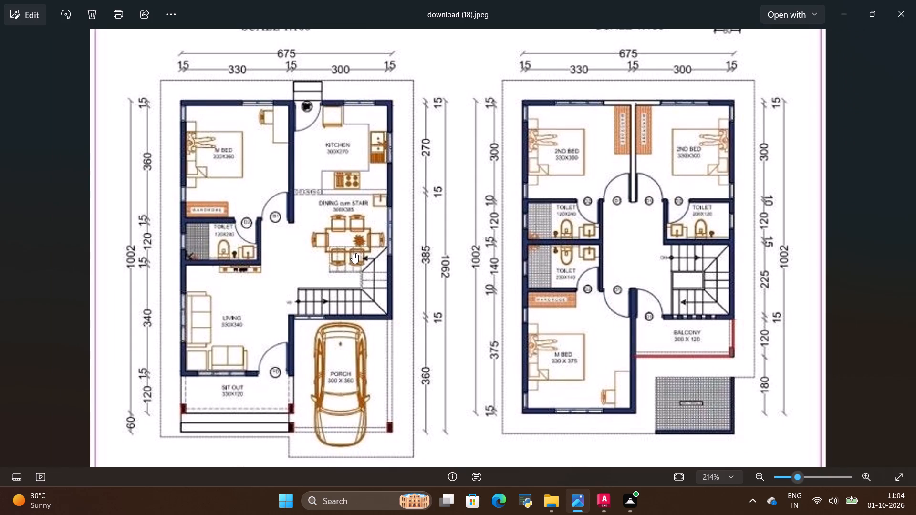
scroll(358, 242, "down", 1)
key("alt+Tab")
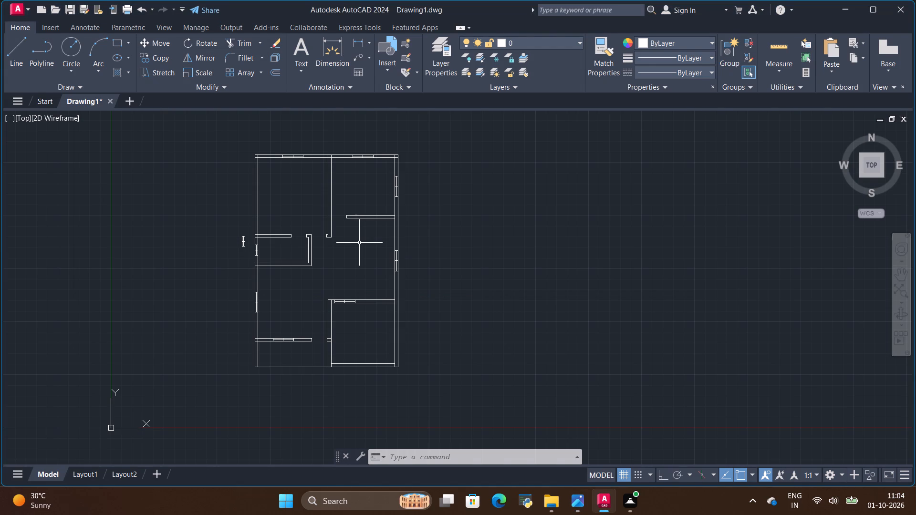
scroll(359, 243, "down", 1)
scroll(359, 243, "up", 2)
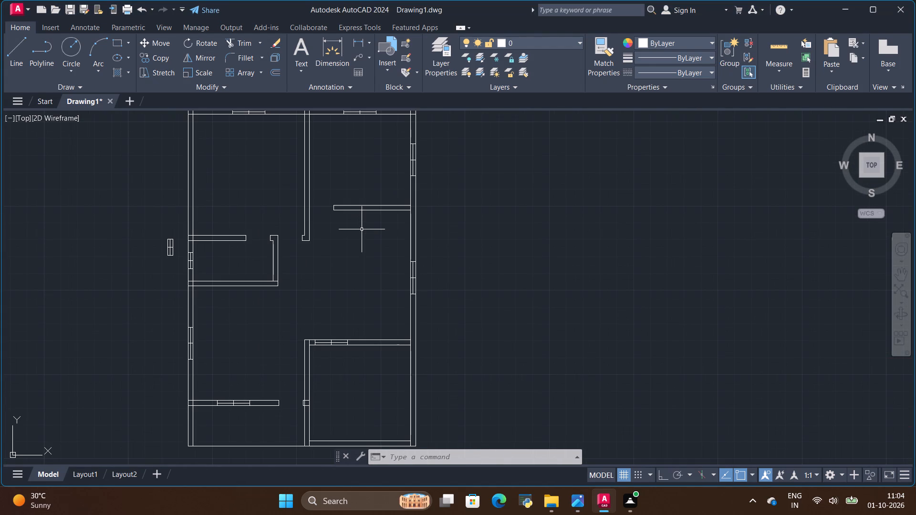
scroll(362, 229, "down", 1)
scroll(286, 172, "up", 1)
key("alt+Tab")
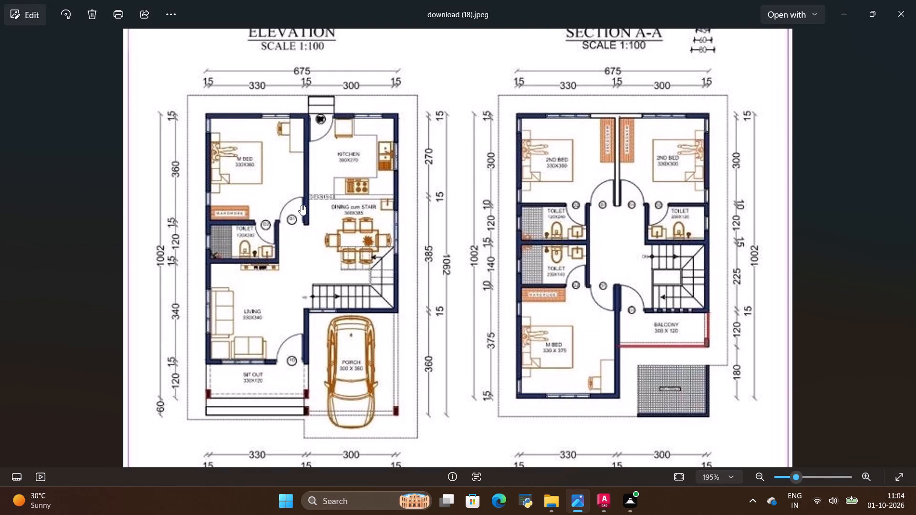
key("alt+Tab")
scroll(301, 205, "down", 1)
key("alt+Tab")
key("alt+Tab")
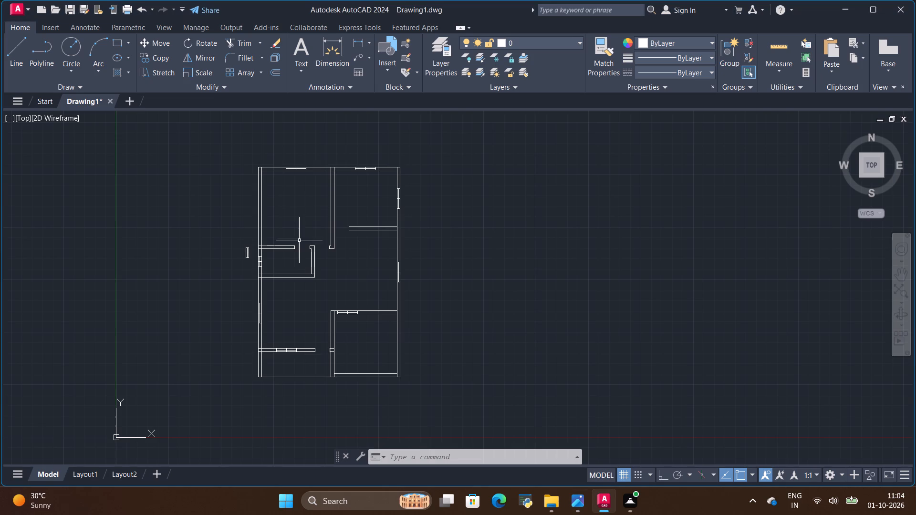
scroll(269, 340, "up", 1)
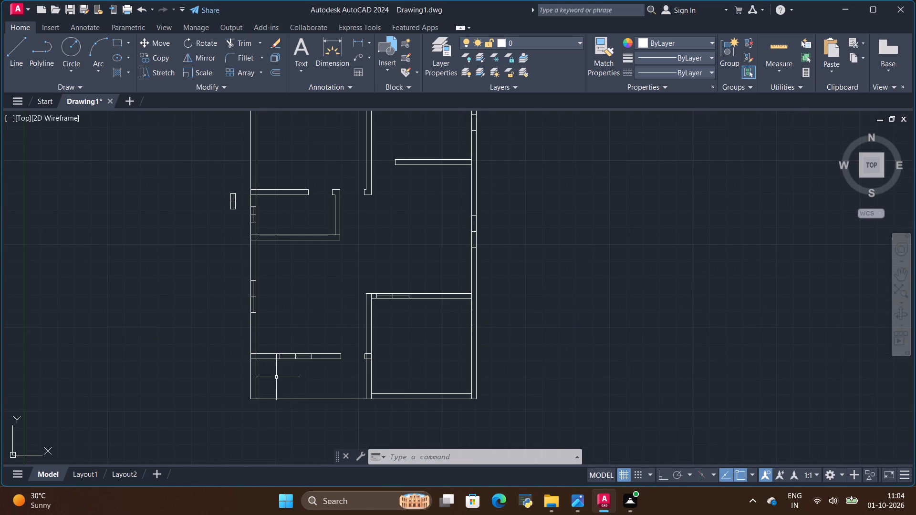
key("alt+Tab")
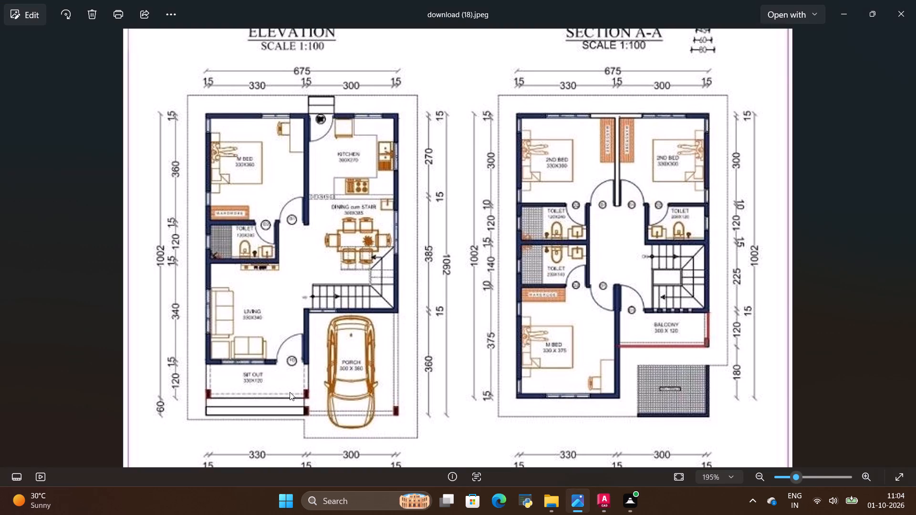
key("alt+Tab")
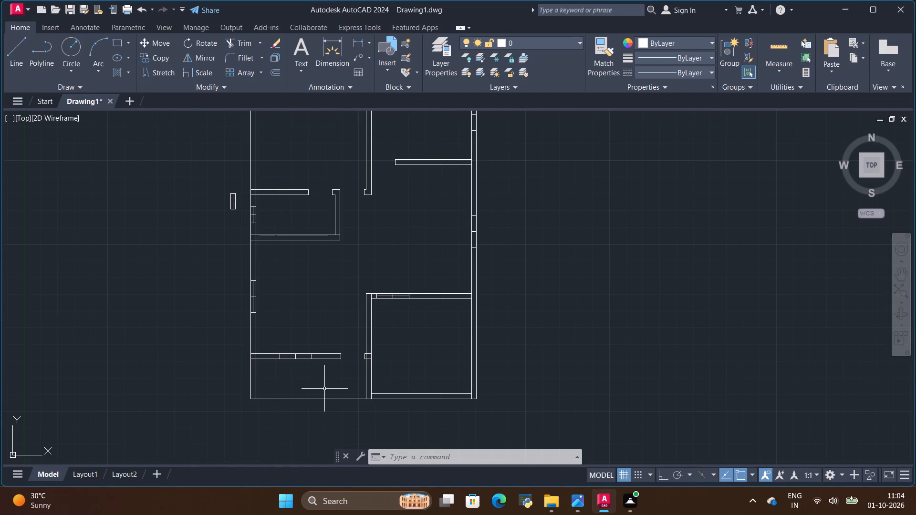
scroll(325, 389, "up", 2)
scroll(325, 390, "down", 1)
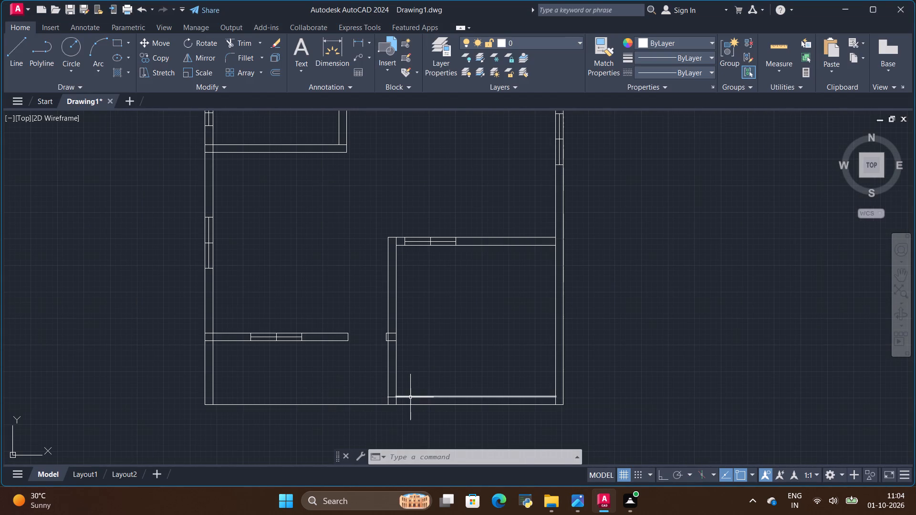
key("alt+Tab")
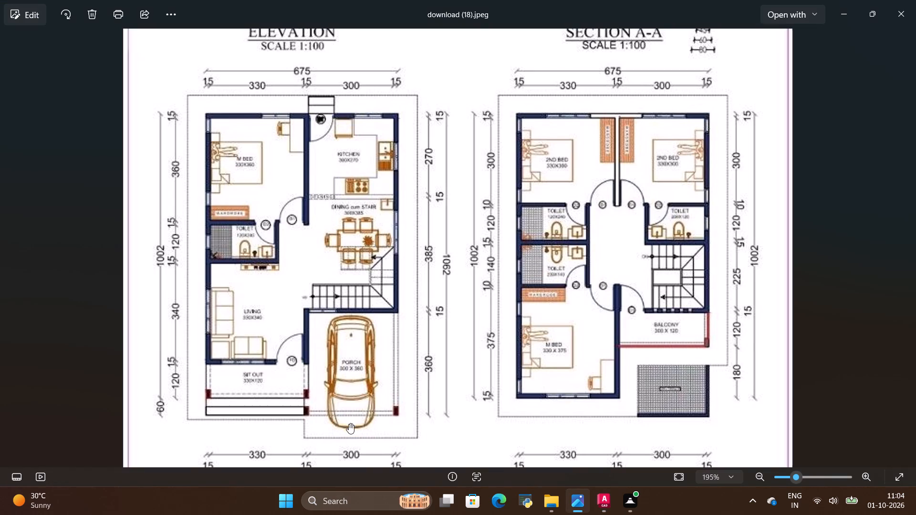
key("alt+Tab")
scroll(329, 372, "down", 2)
key("alt+Tab")
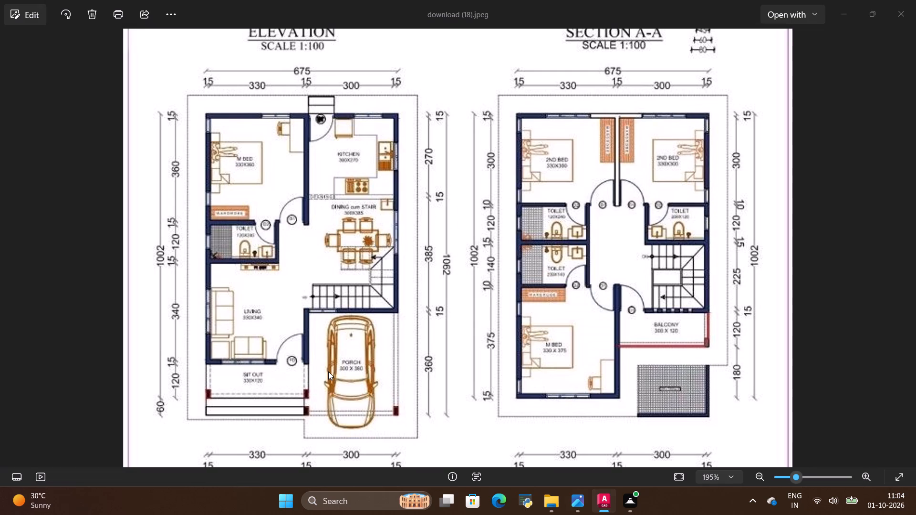
key("alt+Tab")
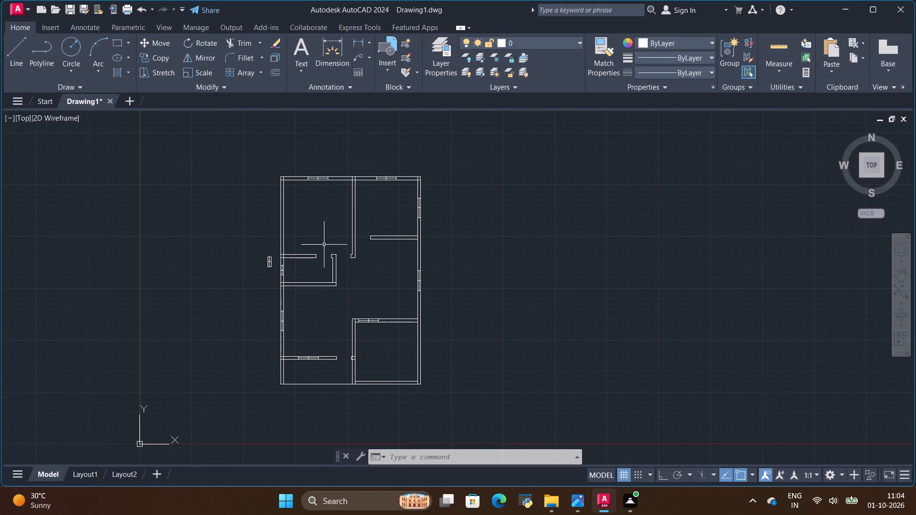
scroll(324, 245, "up", 4)
scroll(316, 262, "down", 4)
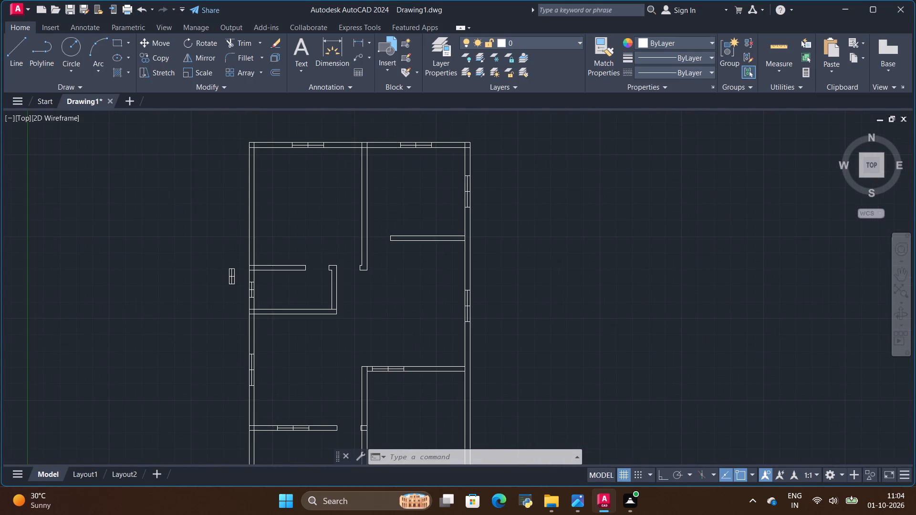
scroll(188, 268, "up", 1)
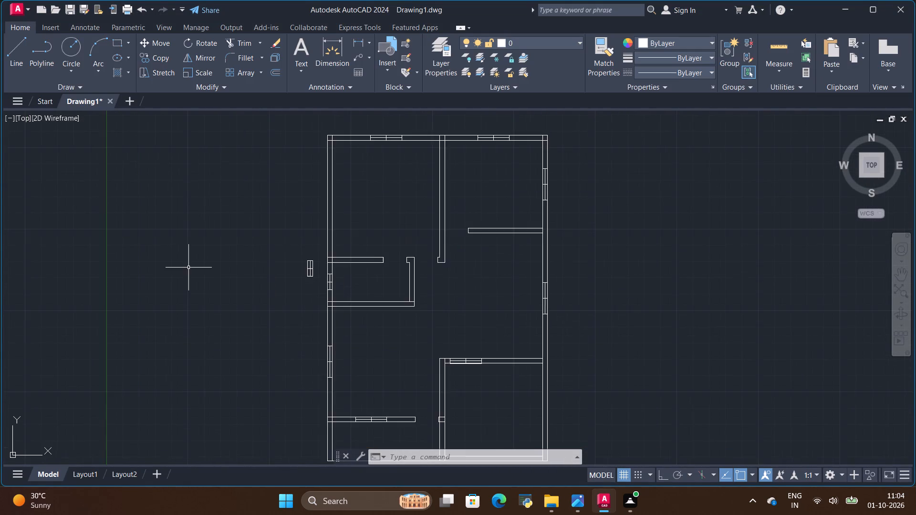
Draw a 6' horizontal line with Ortho mode on, in the empty space outside the toilet's outer wall.
scroll(188, 268, "up", 1)
left_click(15, 51)
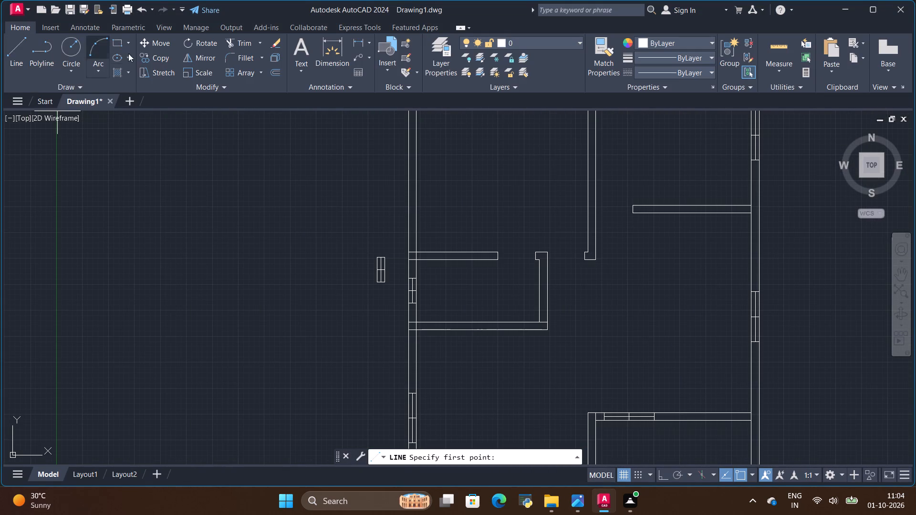
left_click(190, 279)
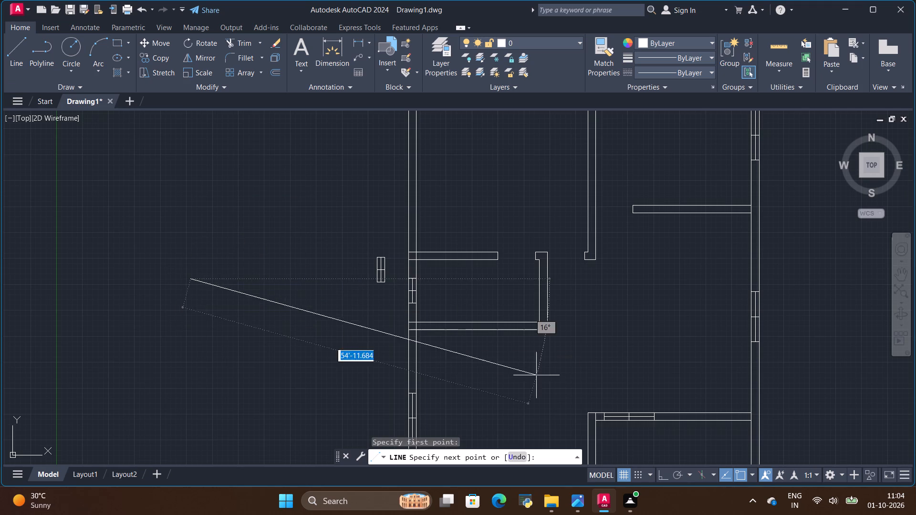
left_click(660, 478)
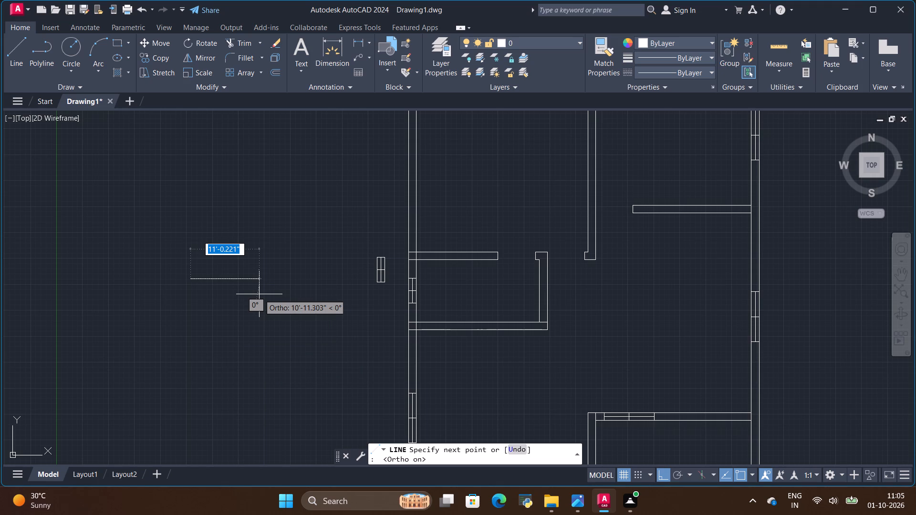
key("BackSpace")
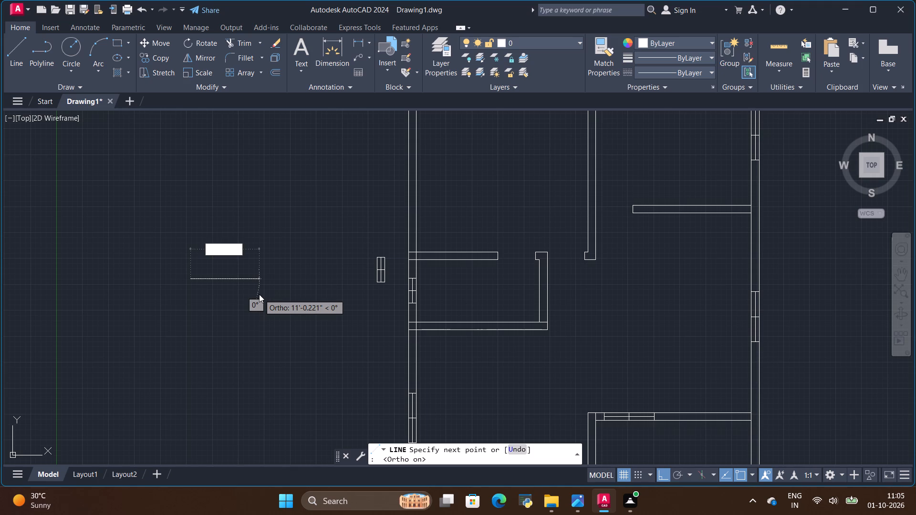
key("6")
key("apostrophe")
key("Return")
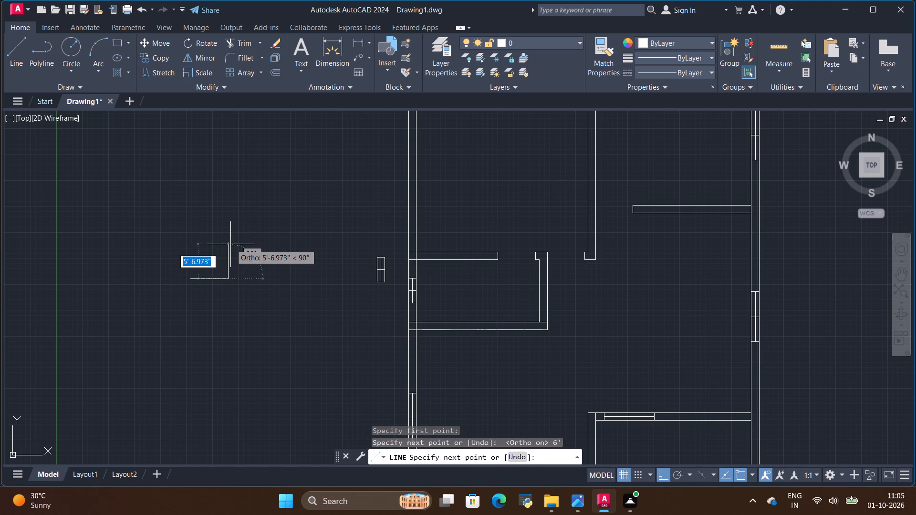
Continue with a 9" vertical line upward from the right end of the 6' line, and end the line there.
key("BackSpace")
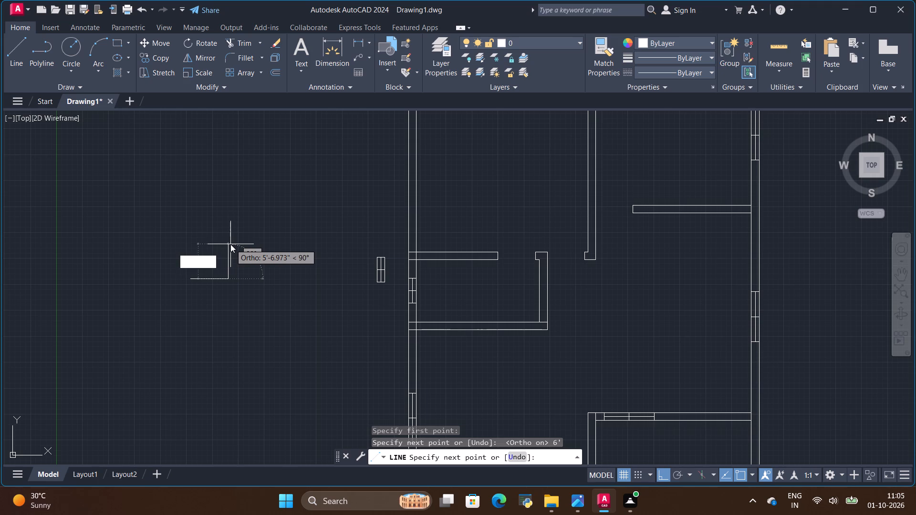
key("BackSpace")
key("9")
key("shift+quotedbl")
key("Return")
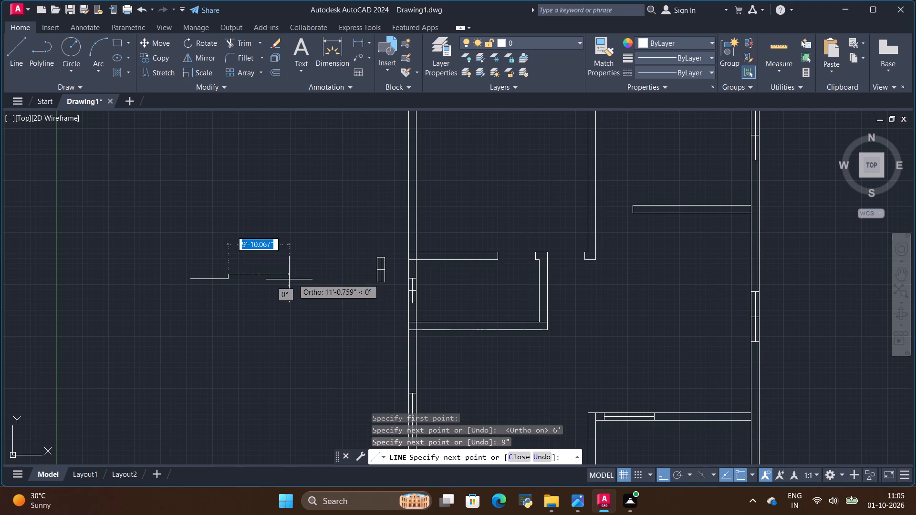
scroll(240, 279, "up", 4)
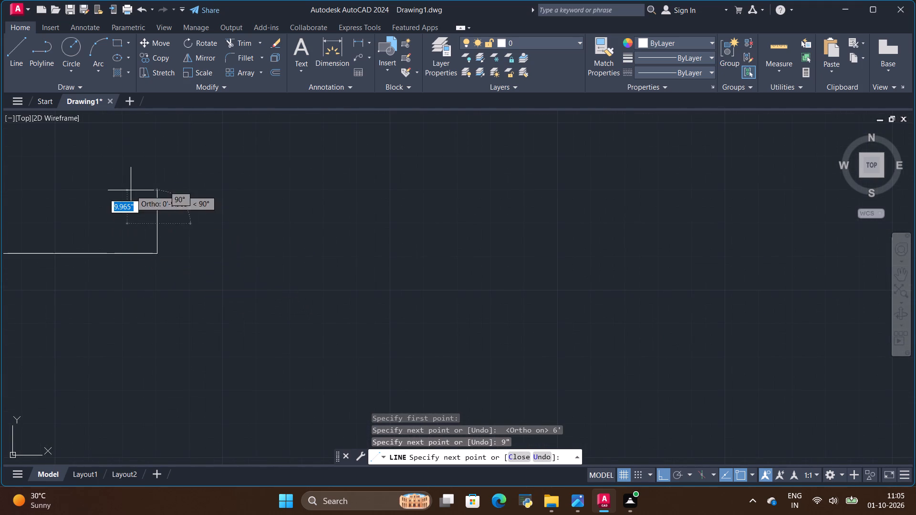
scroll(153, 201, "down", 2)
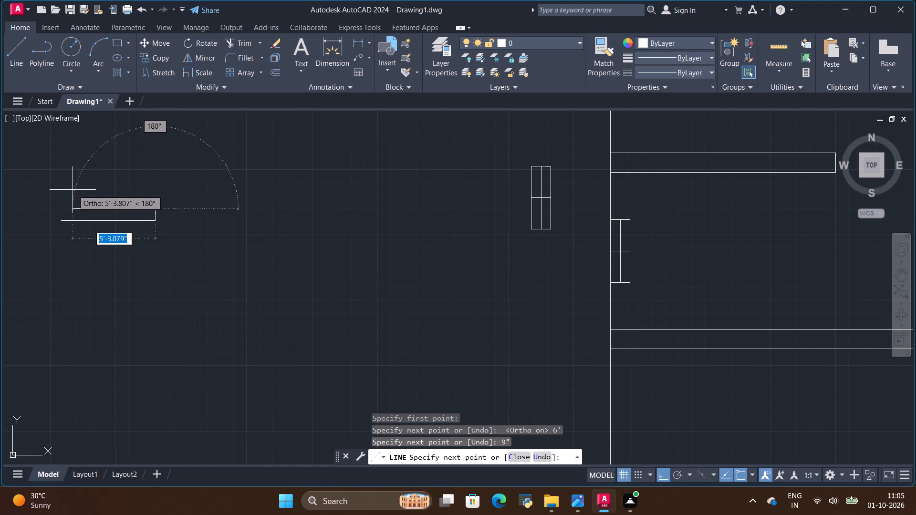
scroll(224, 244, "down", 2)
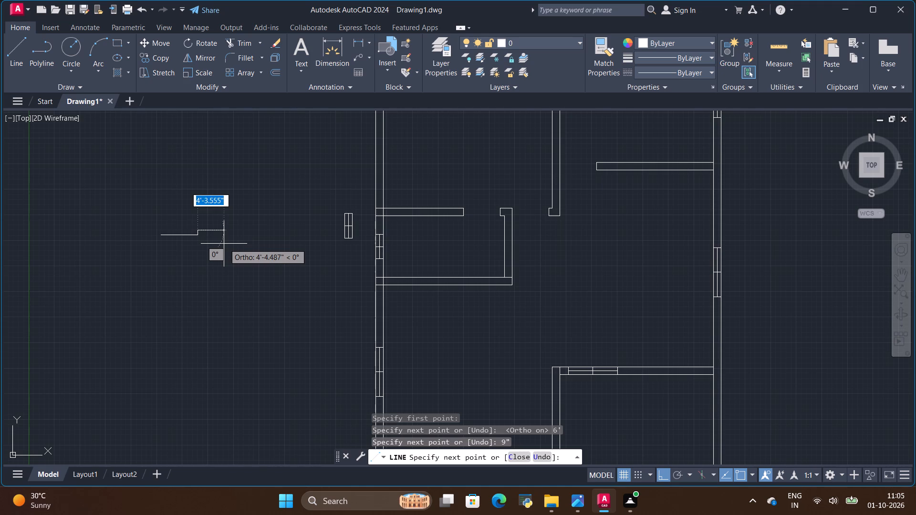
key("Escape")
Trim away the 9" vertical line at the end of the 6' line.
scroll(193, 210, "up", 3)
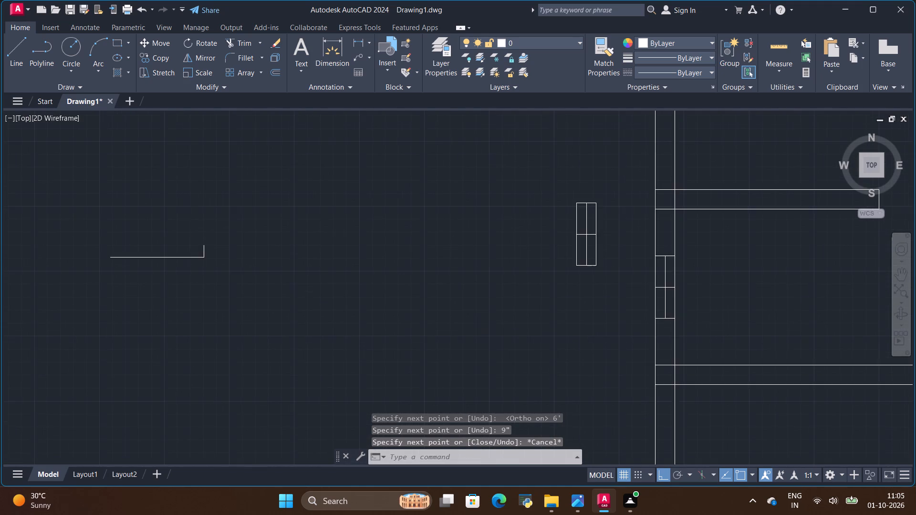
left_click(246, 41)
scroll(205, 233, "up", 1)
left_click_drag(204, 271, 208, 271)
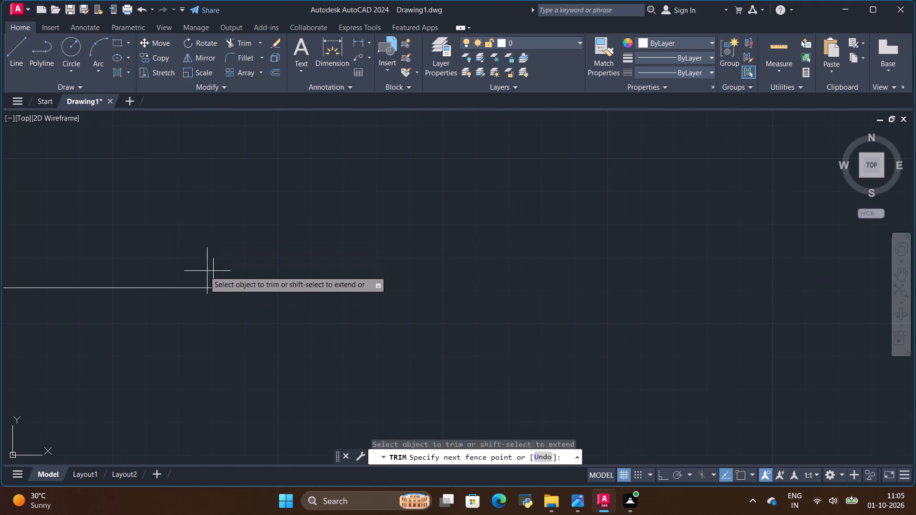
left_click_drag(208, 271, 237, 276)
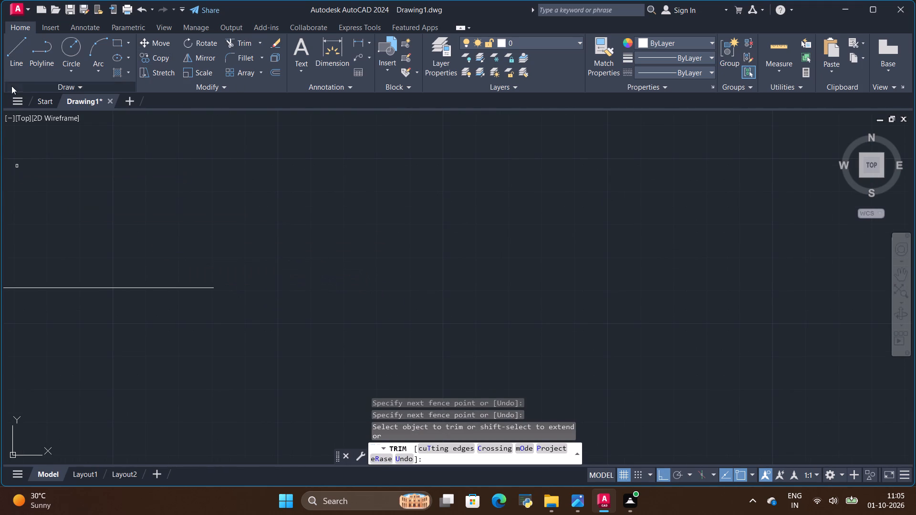
Draw a 4" vertical line upward from the right end of the 6' line.
left_click(19, 52)
left_click(210, 291)
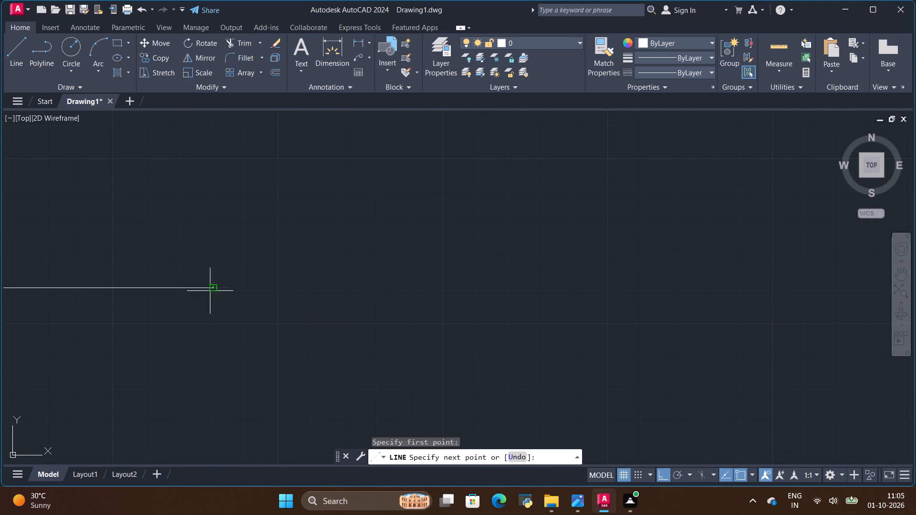
key("BackSpace")
key("BackSpace")
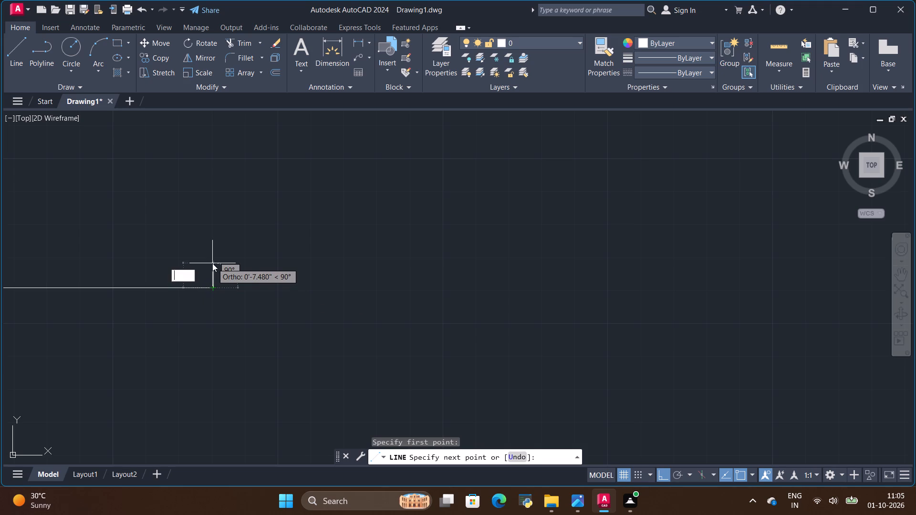
key("4")
key("shift+quotedbl")
key("Return")
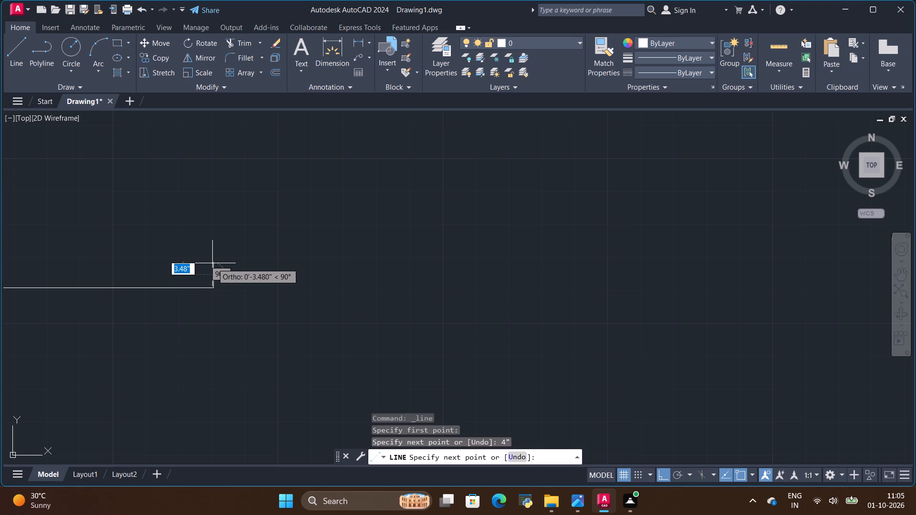
key("Escape")
Draw a rectangle from the left end of the 6' line to the top of the 4" line.
scroll(275, 270, "down", 1)
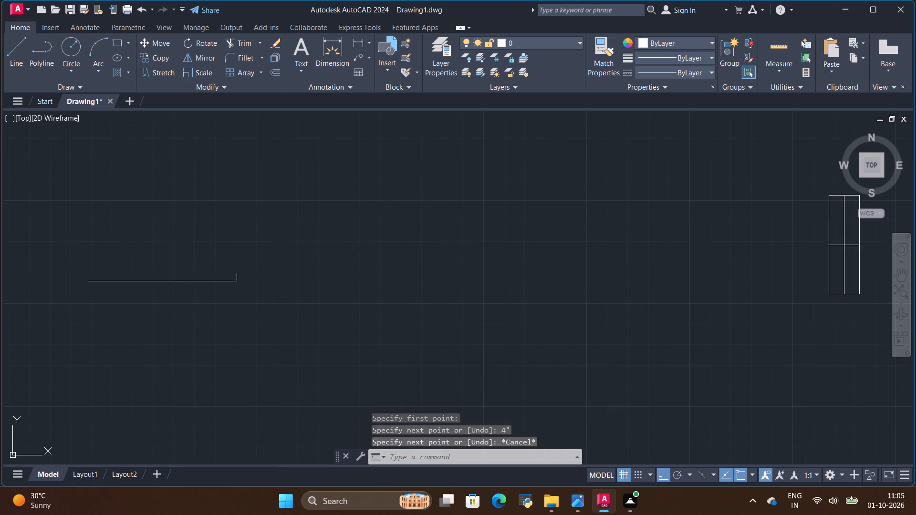
left_click(121, 43)
scroll(84, 260, "up", 2)
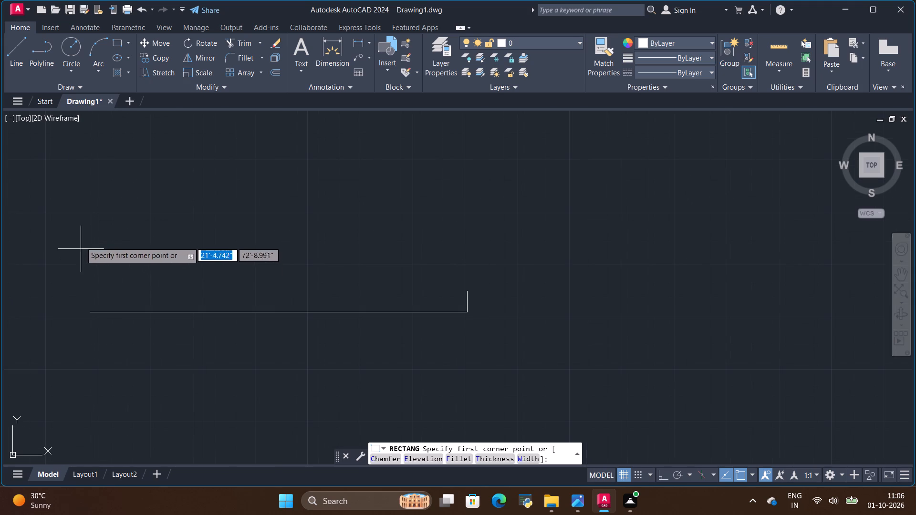
left_click(90, 309)
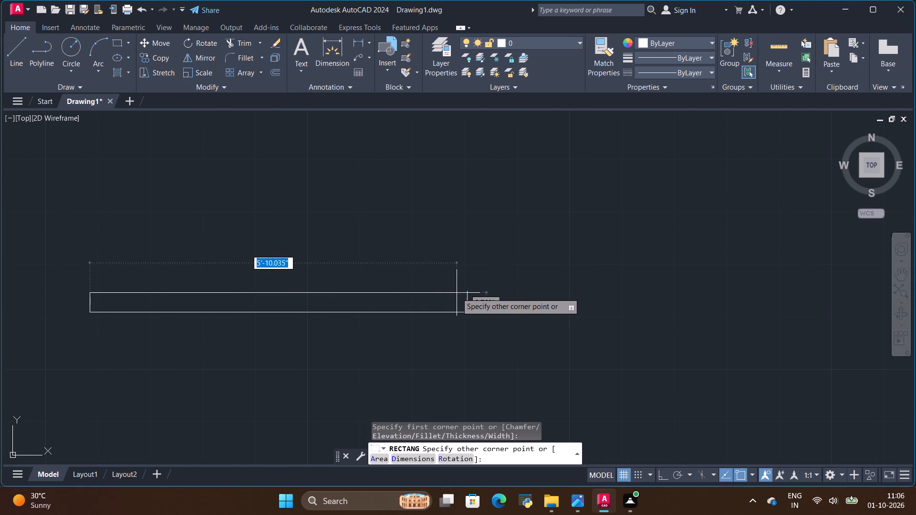
left_click(464, 289)
Draw a 6' vertical line upward from the lower right corner of the thin rectangle.
scroll(314, 268, "down", 2)
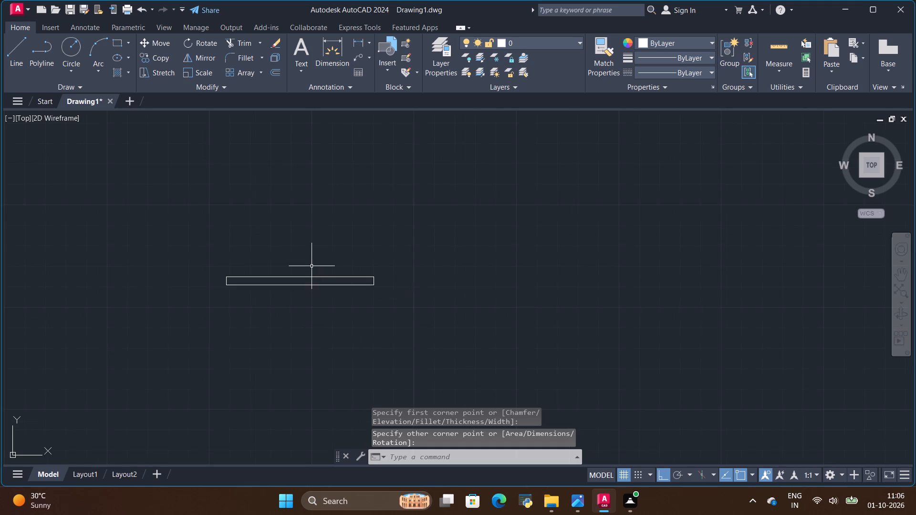
scroll(312, 266, "down", 2)
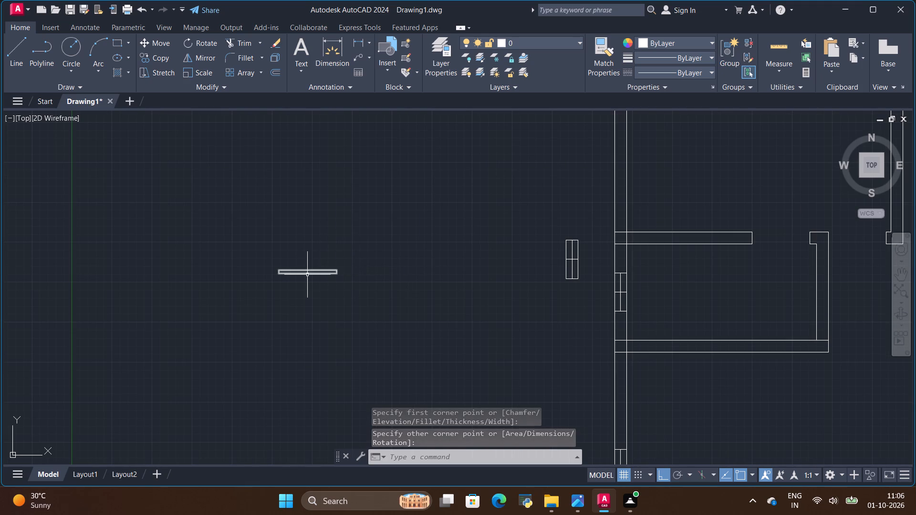
scroll(307, 275, "up", 1)
scroll(265, 254, "down", 1)
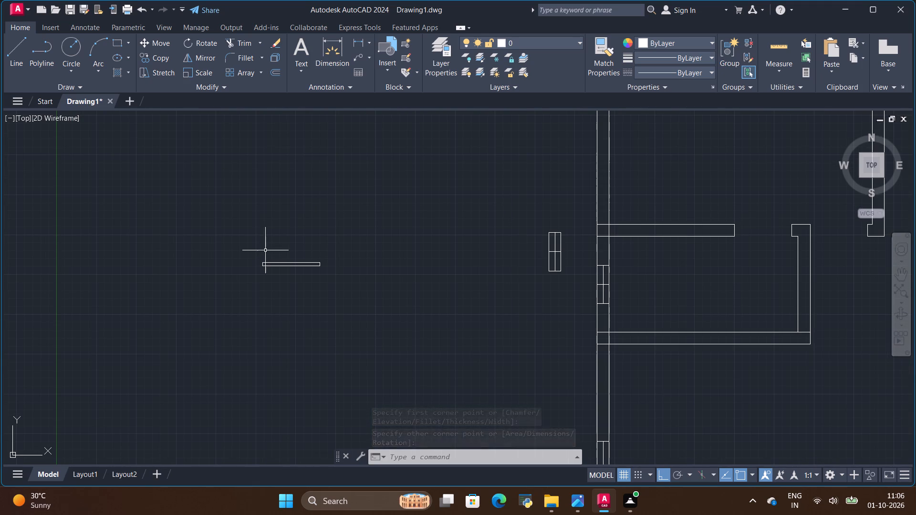
scroll(268, 248, "down", 2)
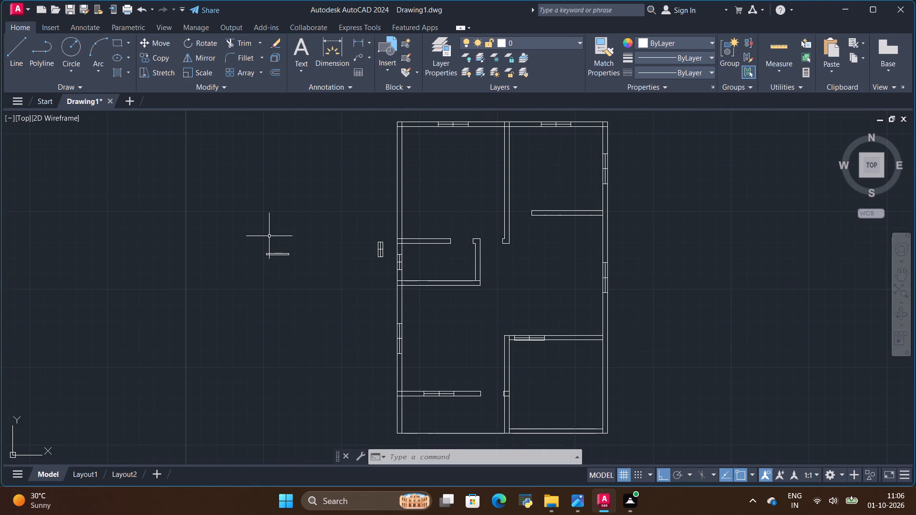
scroll(268, 235, "up", 2)
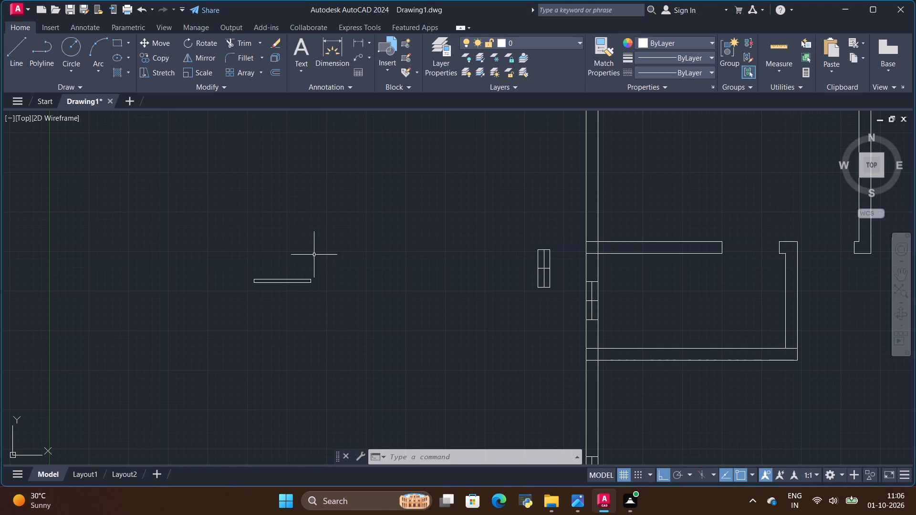
left_click(17, 53)
scroll(294, 239, "up", 1)
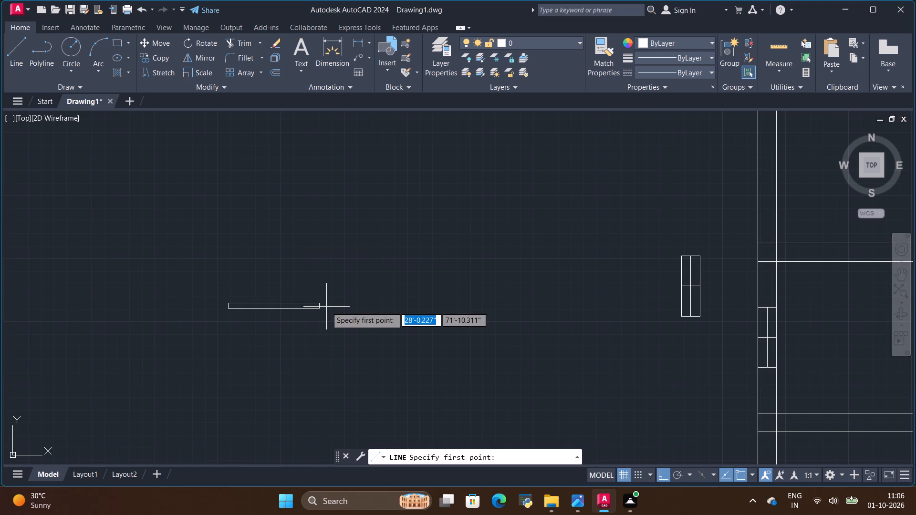
left_click(318, 308)
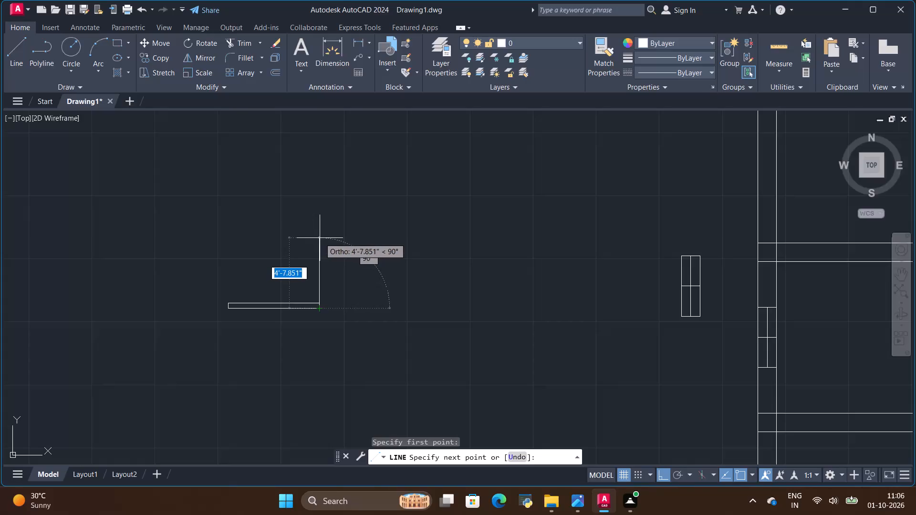
key("BackSpace")
type("6'")
key("Return")
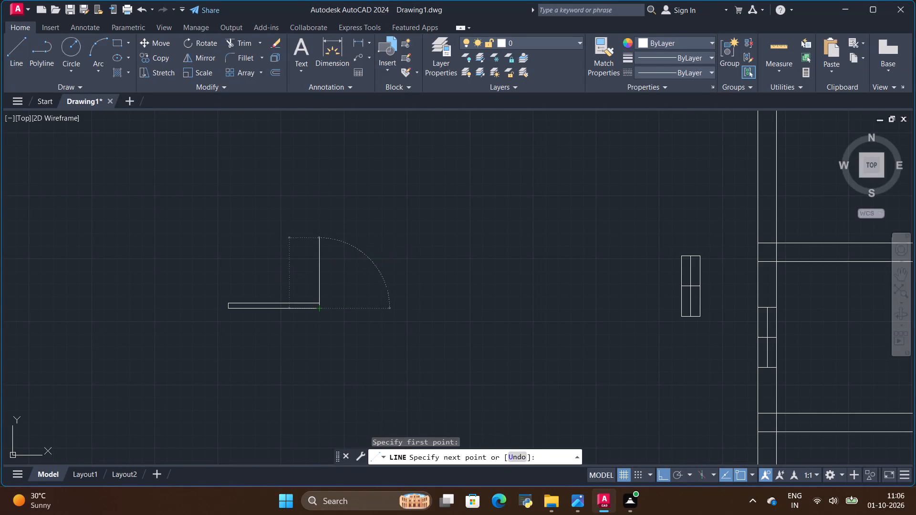
key("Escape")
Draw a Start, End, Direction arc from the rectangle's lower left corner to the top of the 6' vertical line, with its start tangent vertical.
scroll(346, 297, "down", 1)
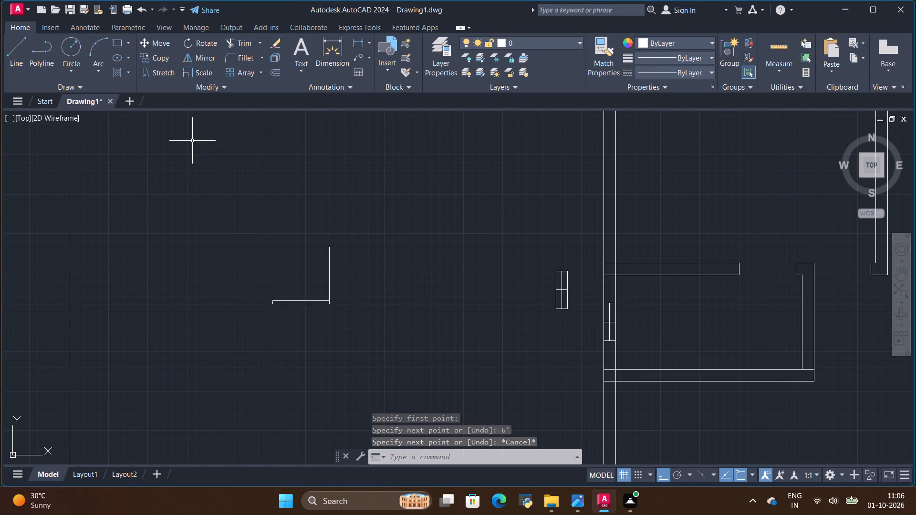
left_click(100, 48)
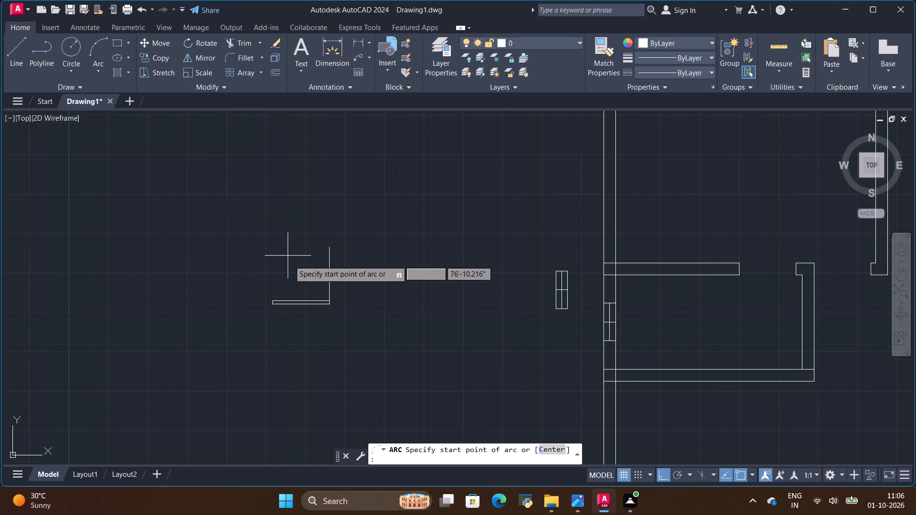
scroll(269, 300, "up", 1)
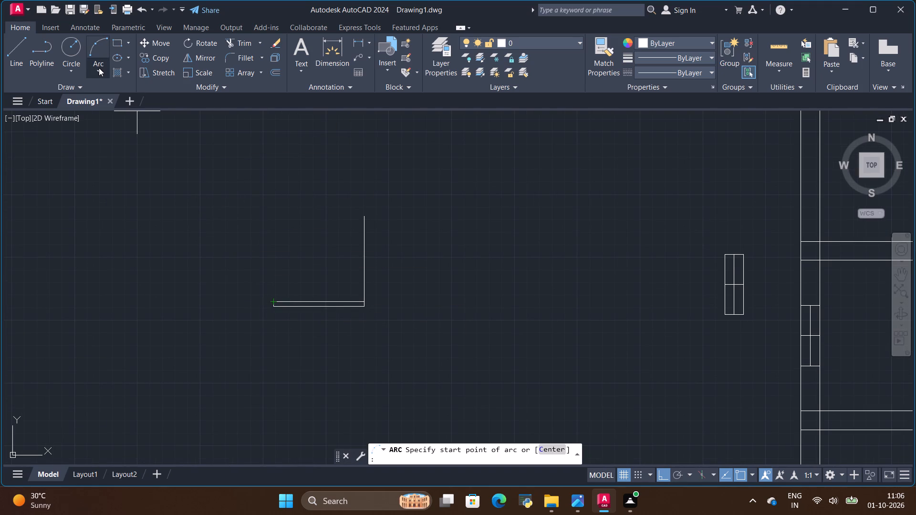
left_click(99, 68)
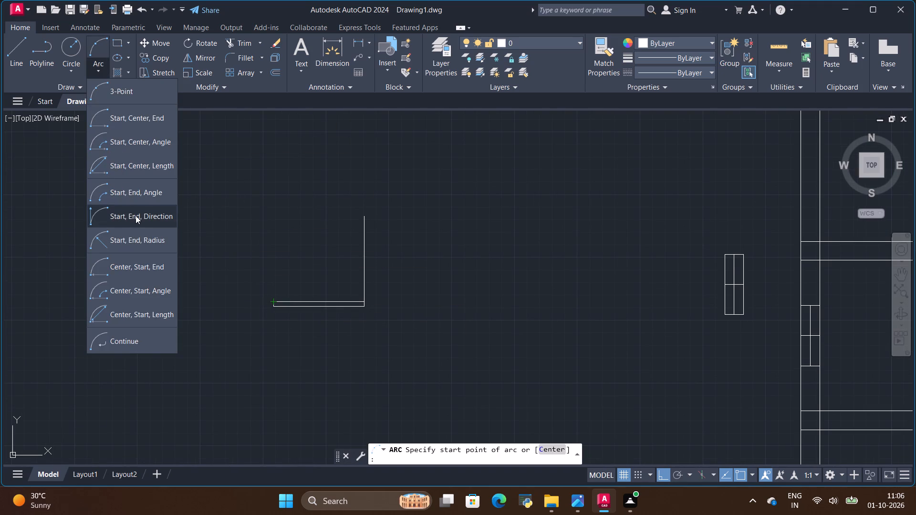
left_click(135, 216)
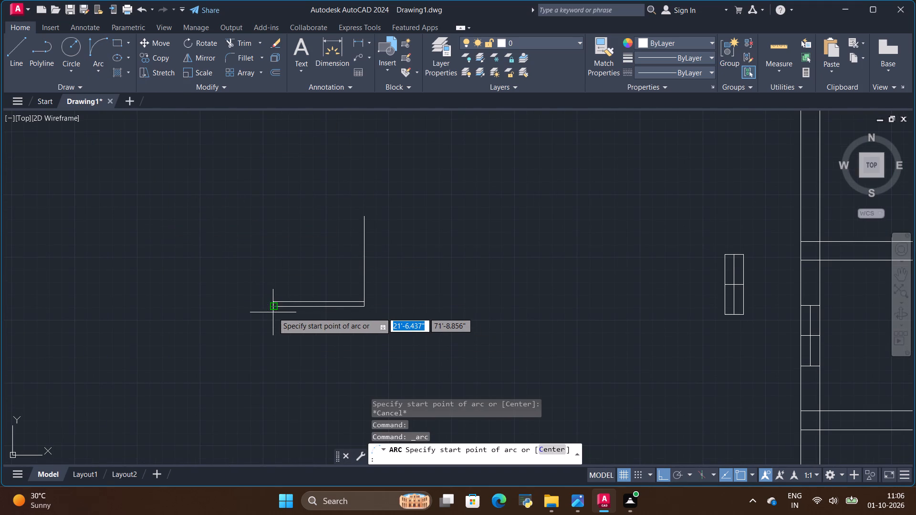
scroll(273, 312, "up", 1)
left_click(272, 307)
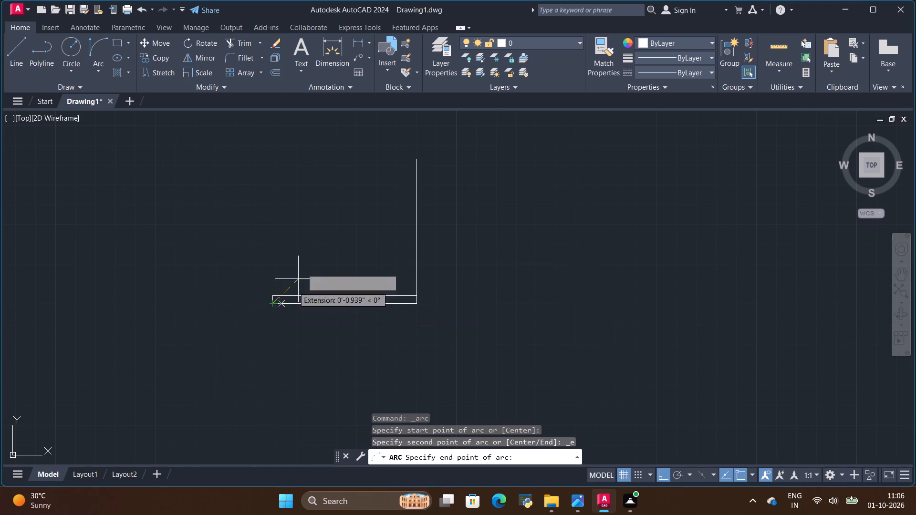
left_click(415, 160)
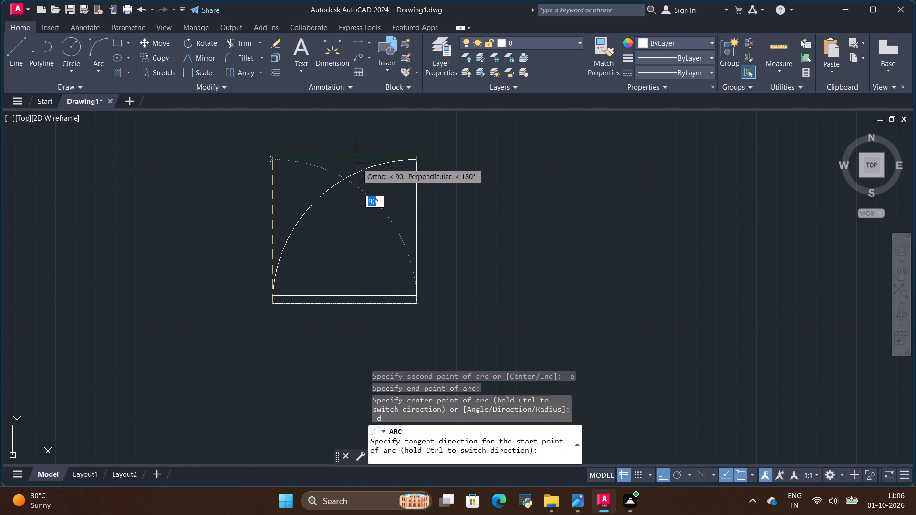
left_click(312, 165)
Group the rectangle, lines and arc of the door symbol into one object.
scroll(257, 291, "down", 2)
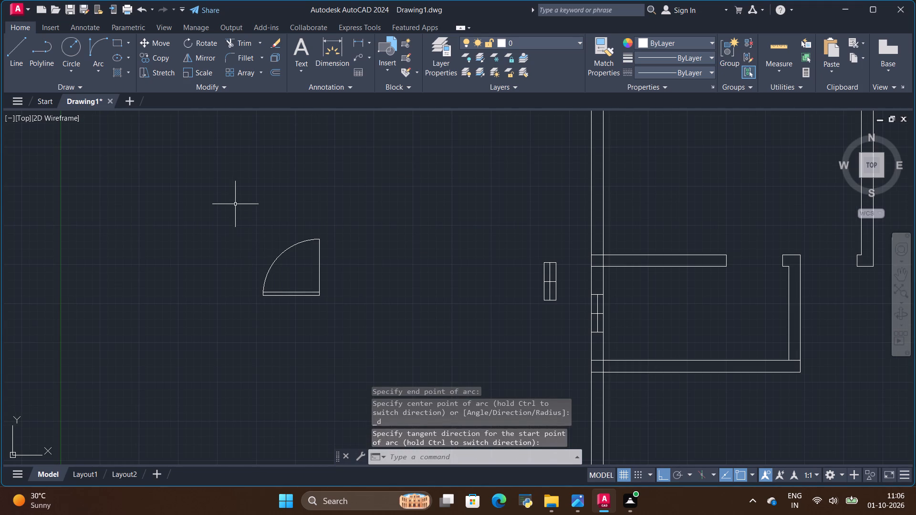
left_click(236, 202)
left_click(354, 341)
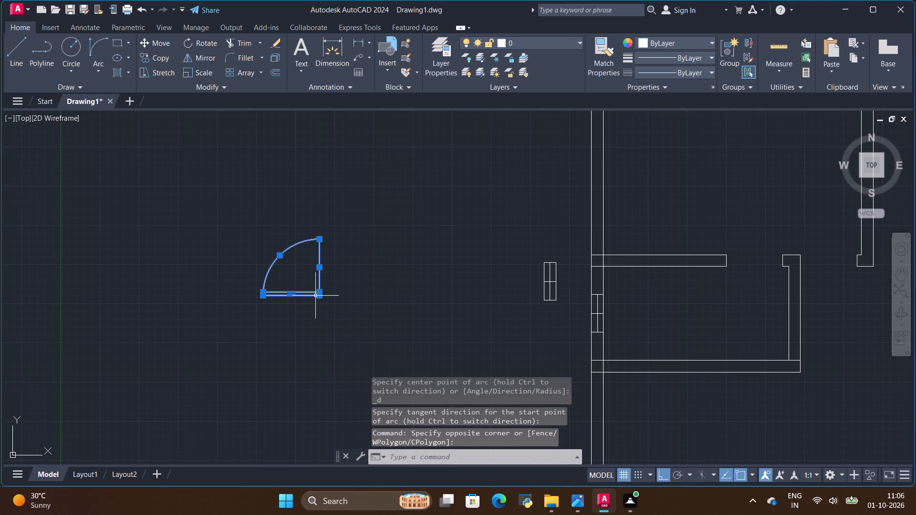
right_click(315, 296)
left_click(342, 166)
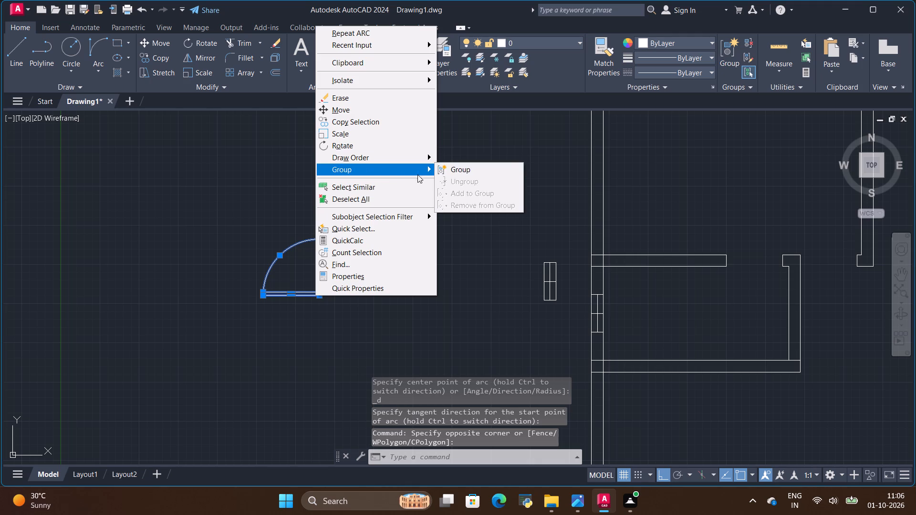
left_click(451, 168)
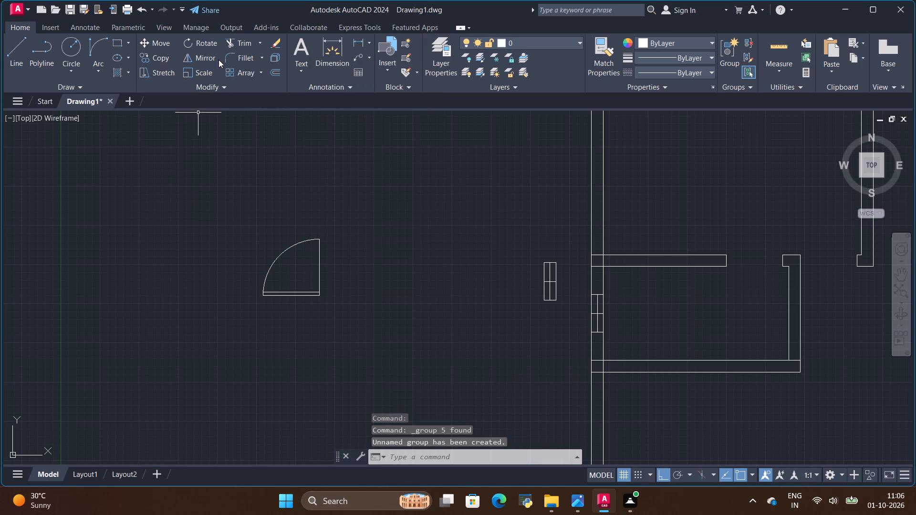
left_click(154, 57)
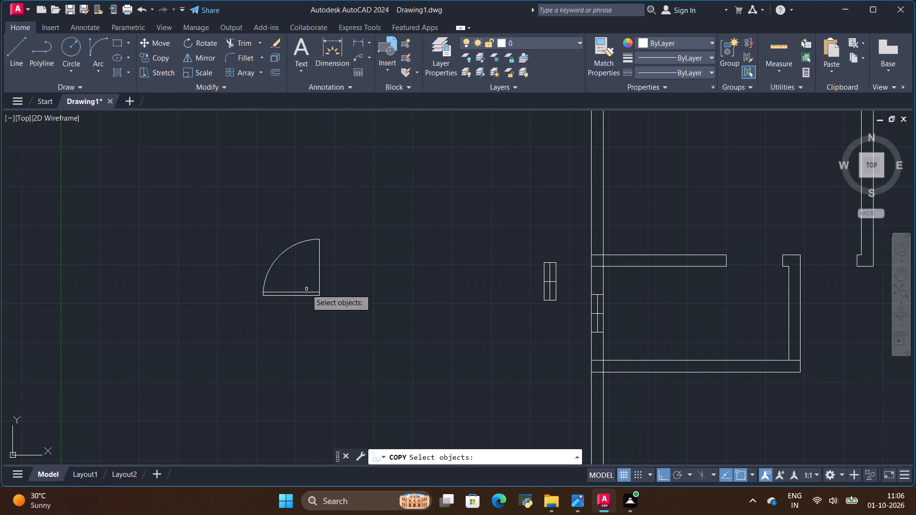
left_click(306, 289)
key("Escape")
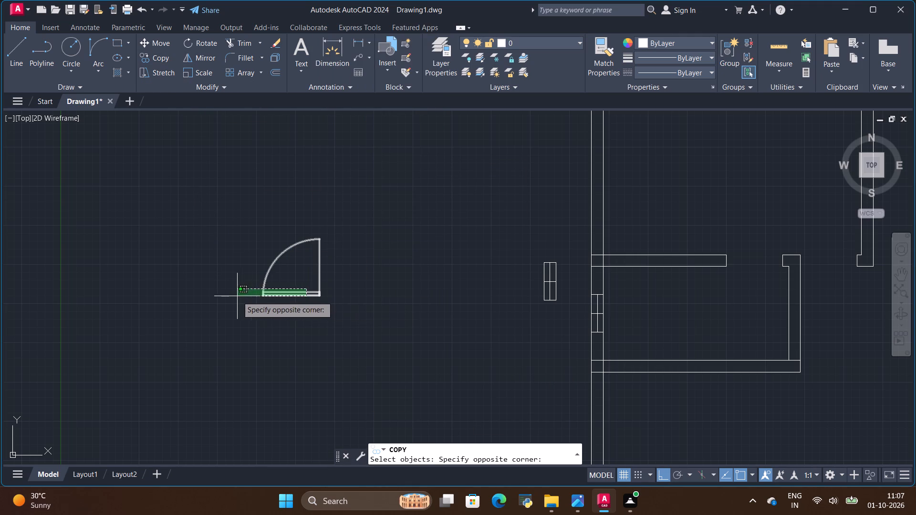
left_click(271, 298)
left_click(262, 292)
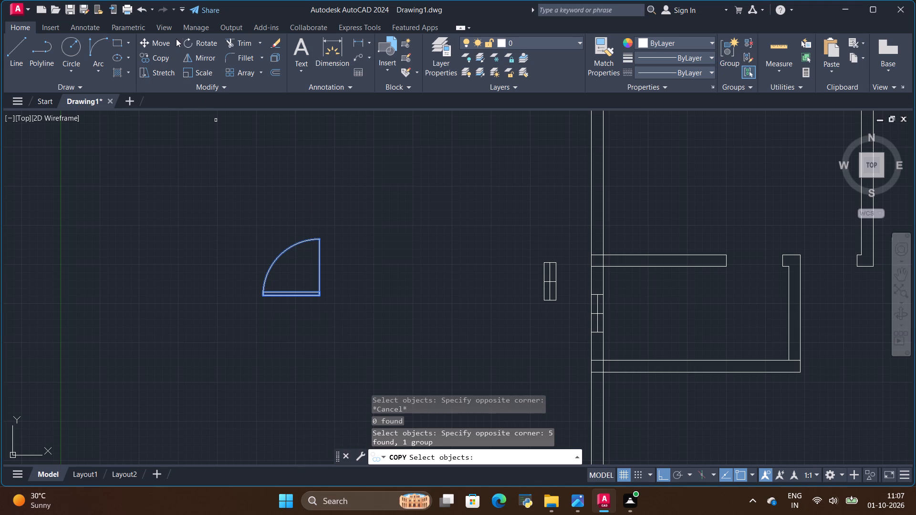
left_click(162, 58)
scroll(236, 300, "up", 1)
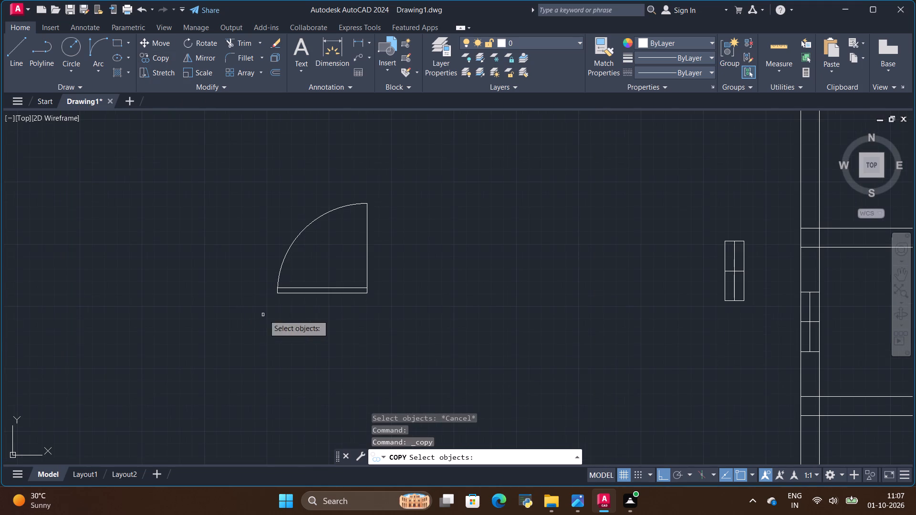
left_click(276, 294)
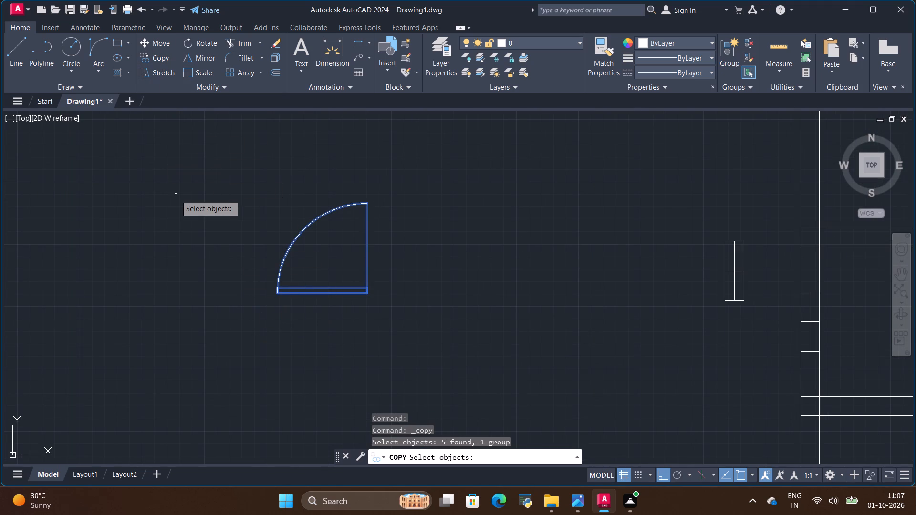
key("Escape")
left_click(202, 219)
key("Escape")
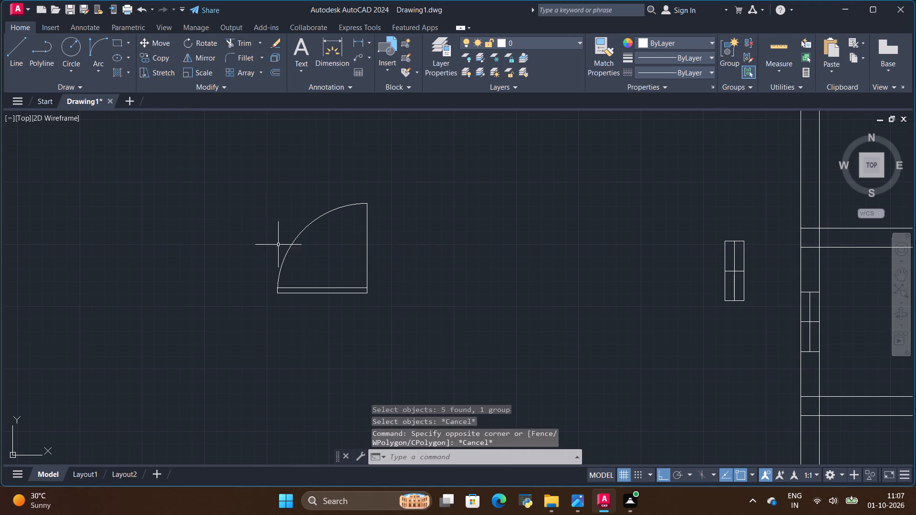
Copy the door symbol from its lower left corner horizontally, about 7'-3" left, 7'-2" right and 14'-9" left of the original.
left_click(286, 250)
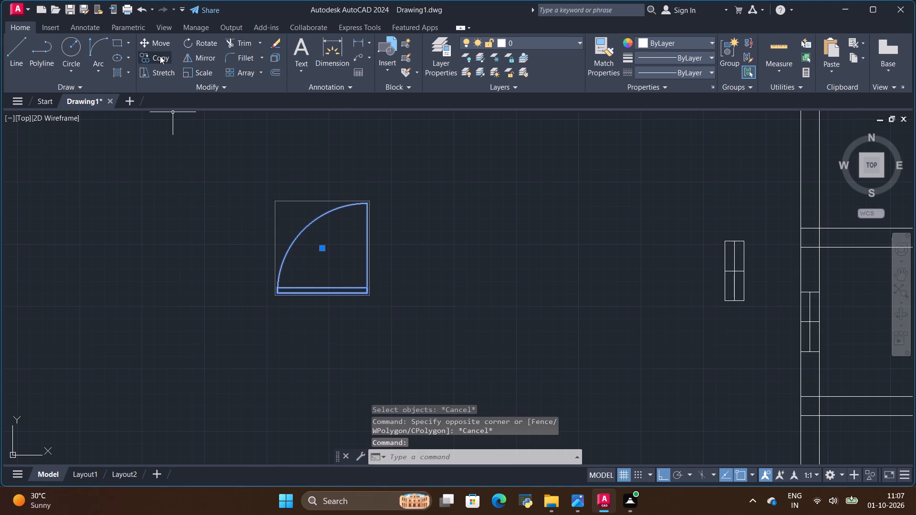
left_click(160, 56)
scroll(292, 300, "up", 1)
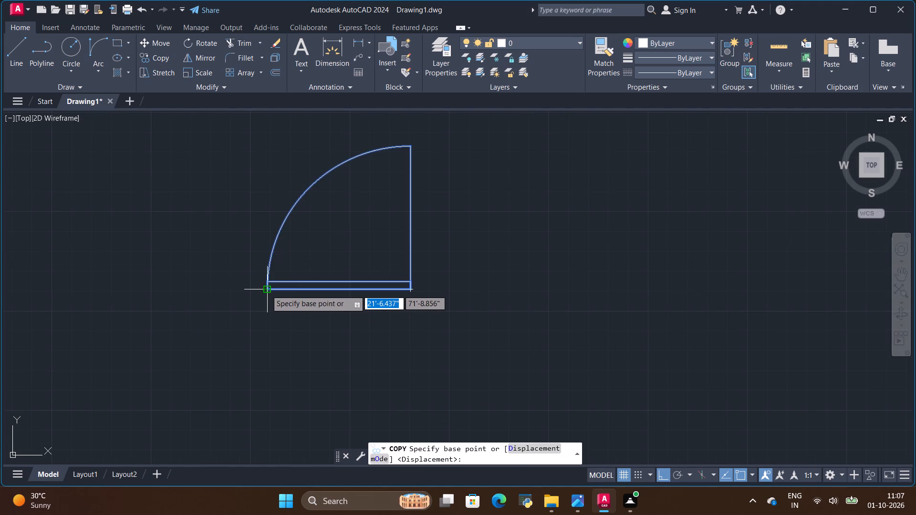
left_click(267, 289)
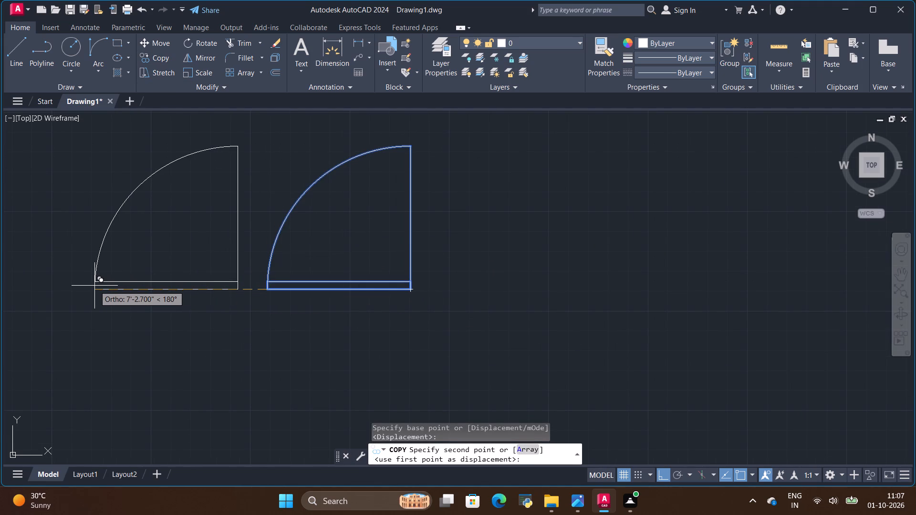
left_click(94, 286)
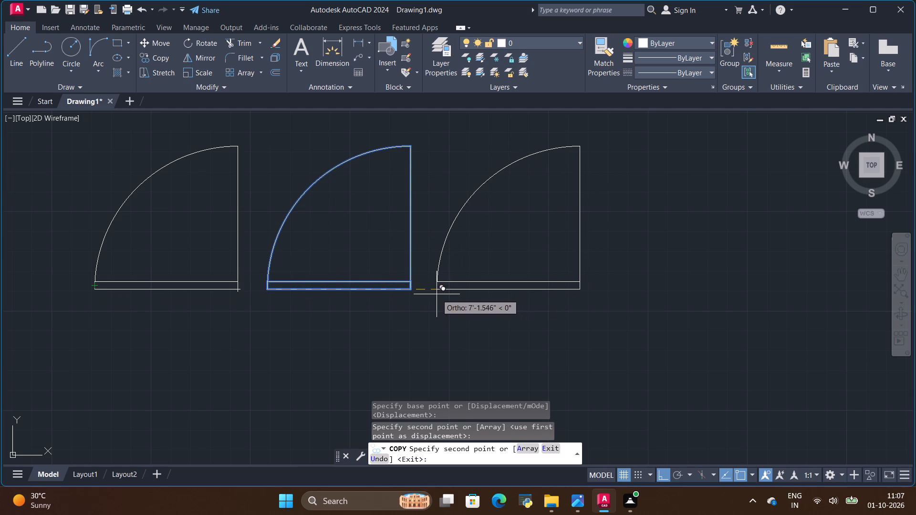
left_click(436, 294)
scroll(586, 336, "down", 2)
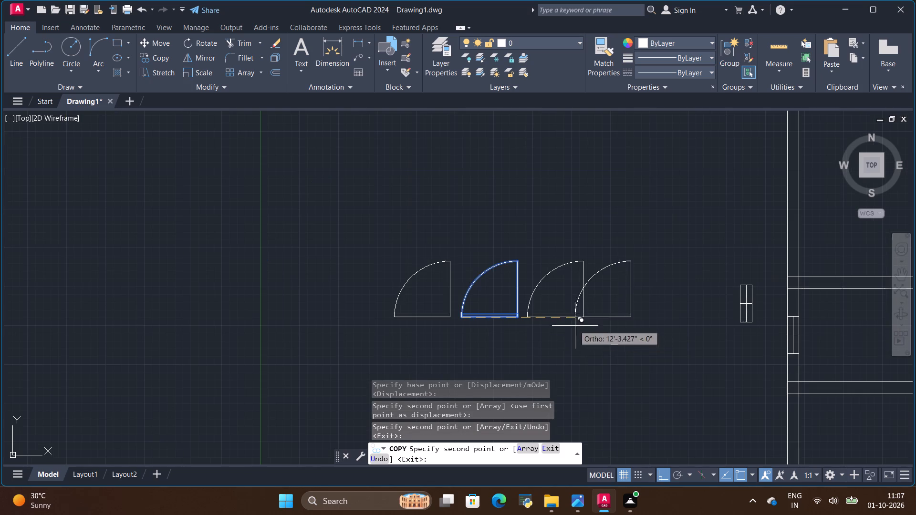
left_click(324, 328)
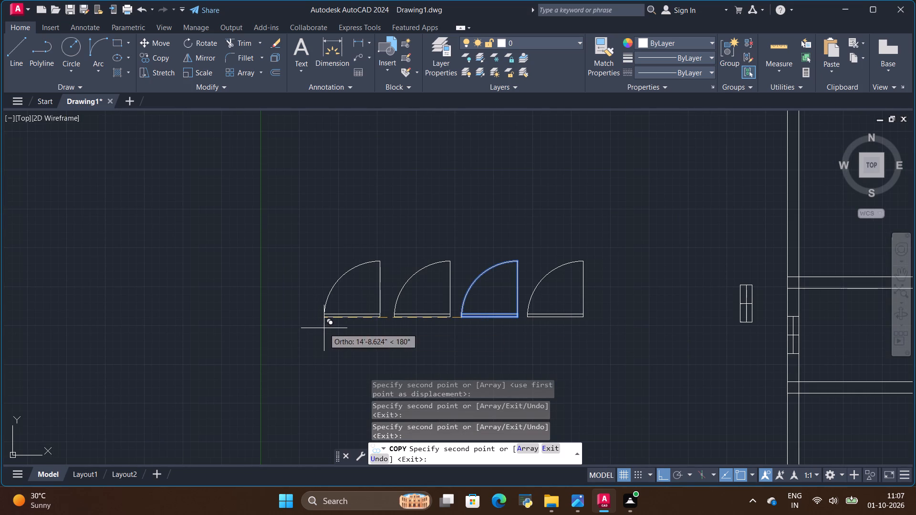
key("Escape")
Rotate the leftmost door symbol 180° about its lower right corner.
scroll(379, 353, "up", 1)
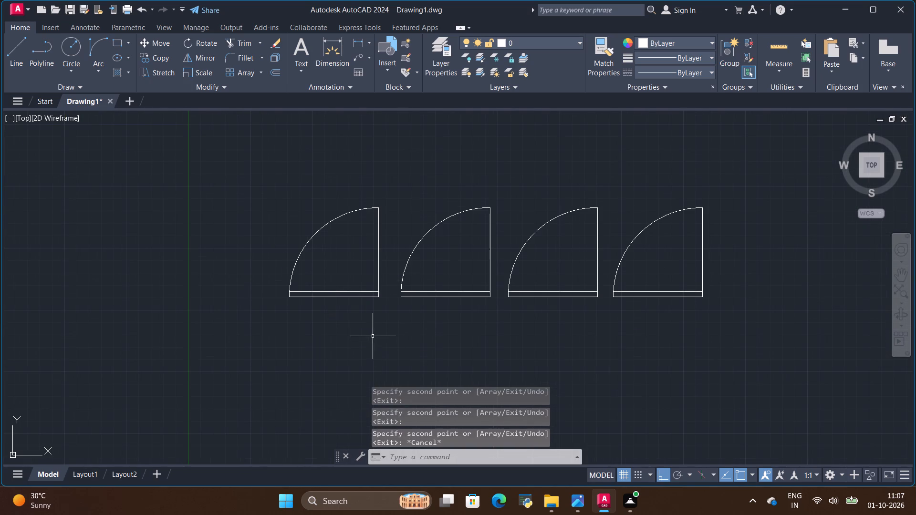
left_click(356, 300)
left_click(354, 297)
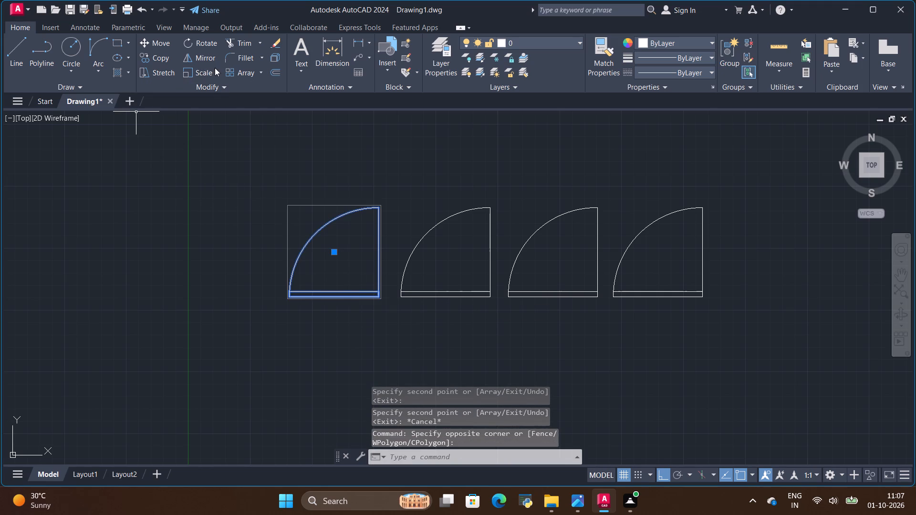
left_click(196, 45)
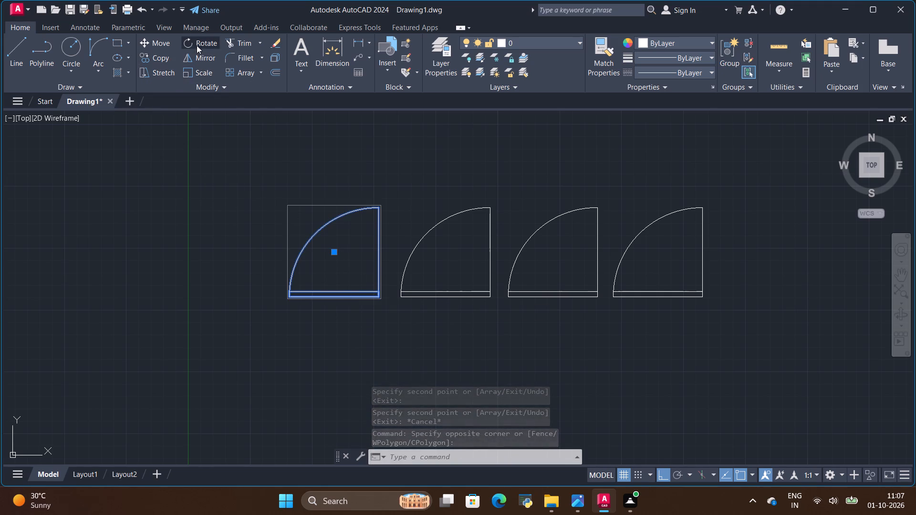
left_click(376, 299)
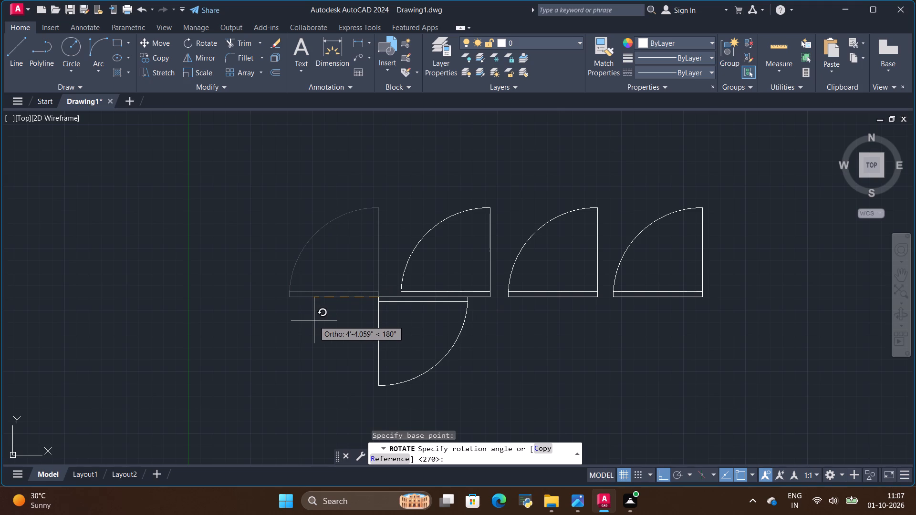
left_click(235, 331)
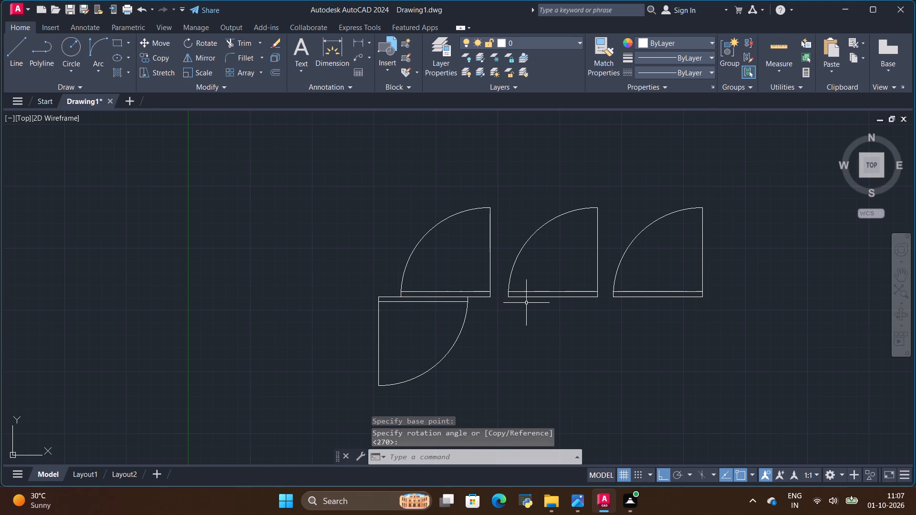
Rotate the middle one of the three unrotated door symbols 270° about the top end of its vertical line.
left_click(527, 297)
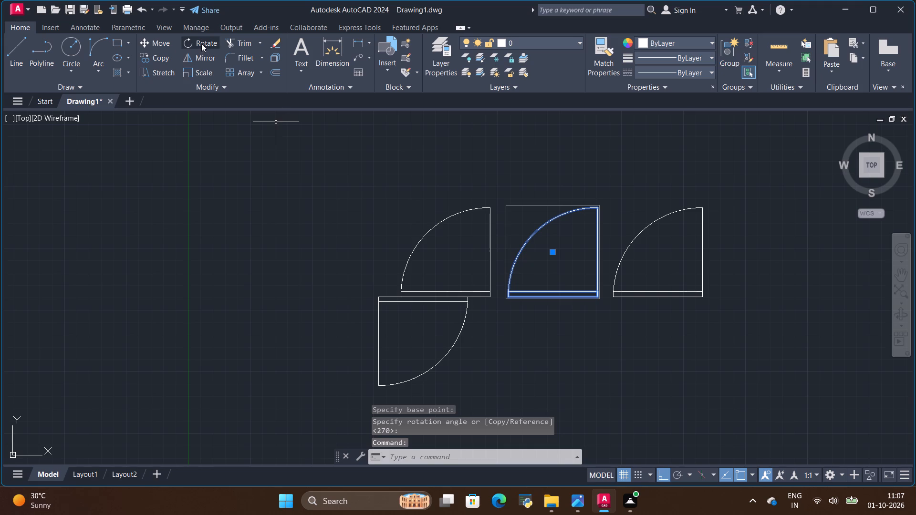
left_click(202, 43)
left_click(597, 207)
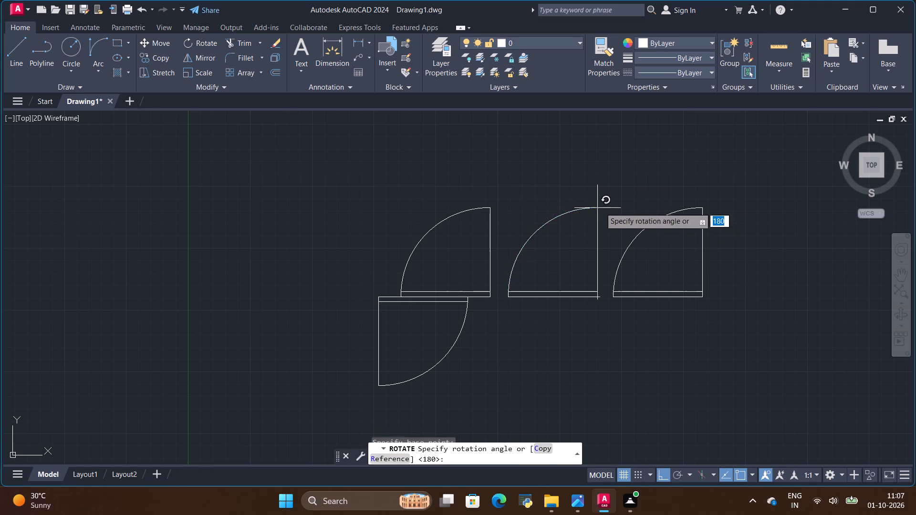
left_click(628, 274)
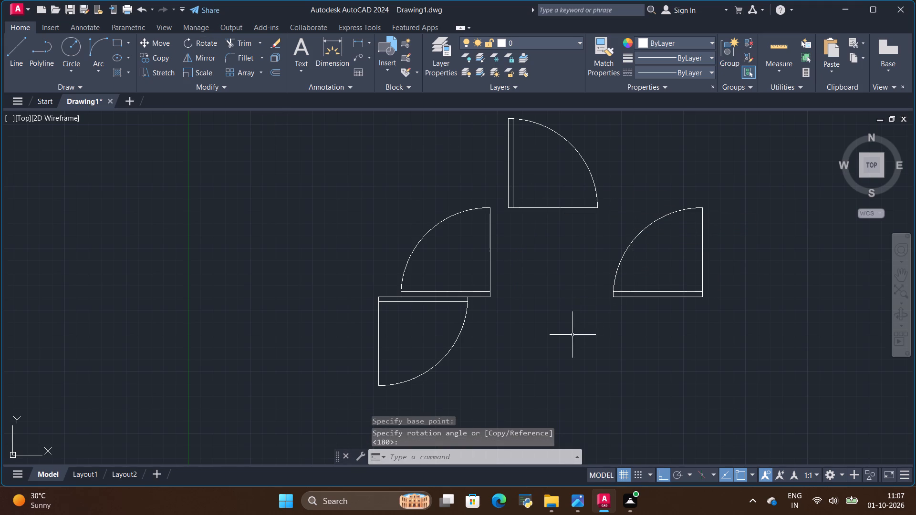
Move the door symbol that was rotated 180° straight up, to the left of the one rotated 270°.
scroll(507, 311, "down", 1)
left_click(424, 317)
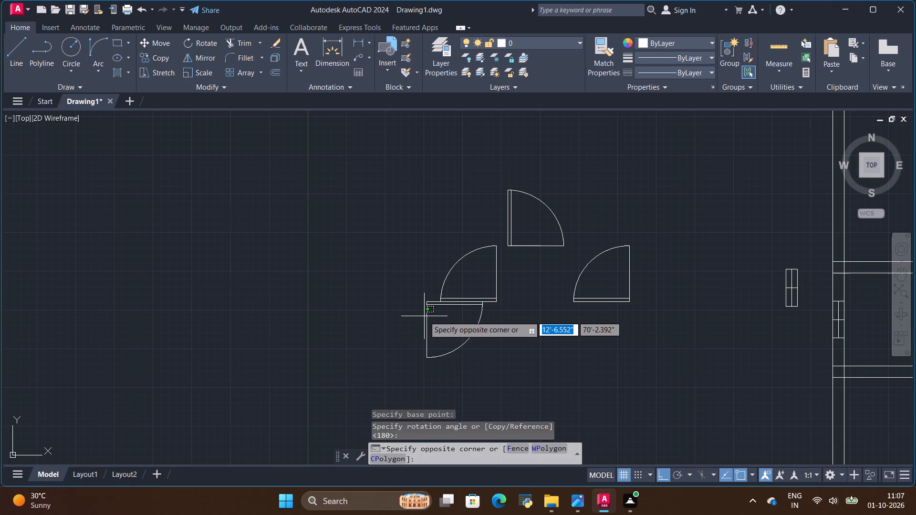
left_click(425, 315)
left_click(427, 314)
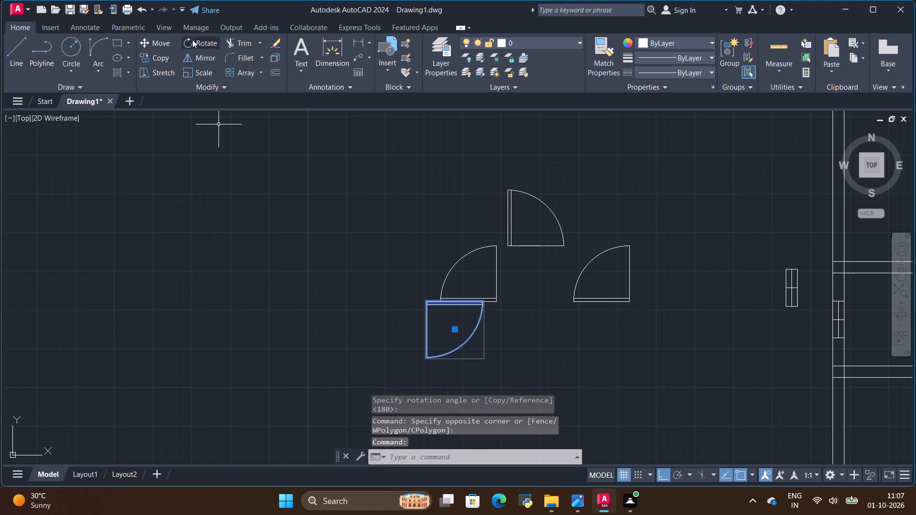
left_click(169, 44)
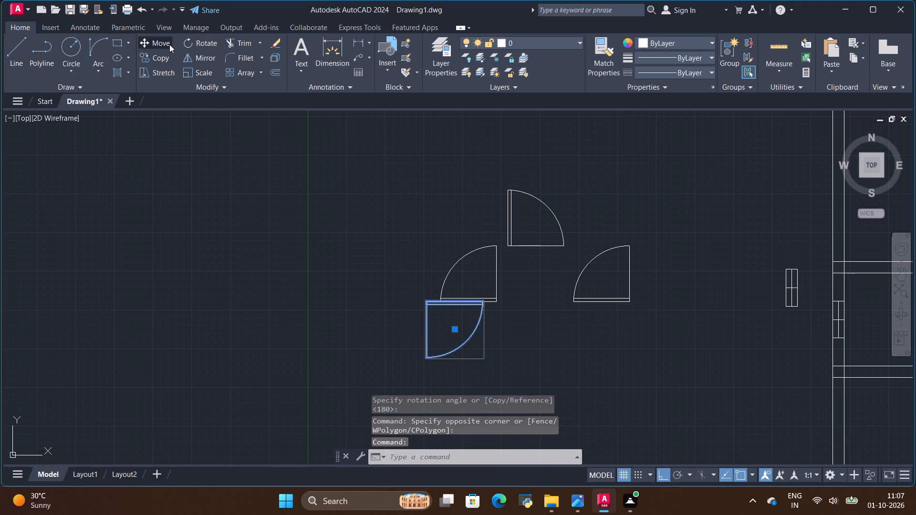
left_click(425, 300)
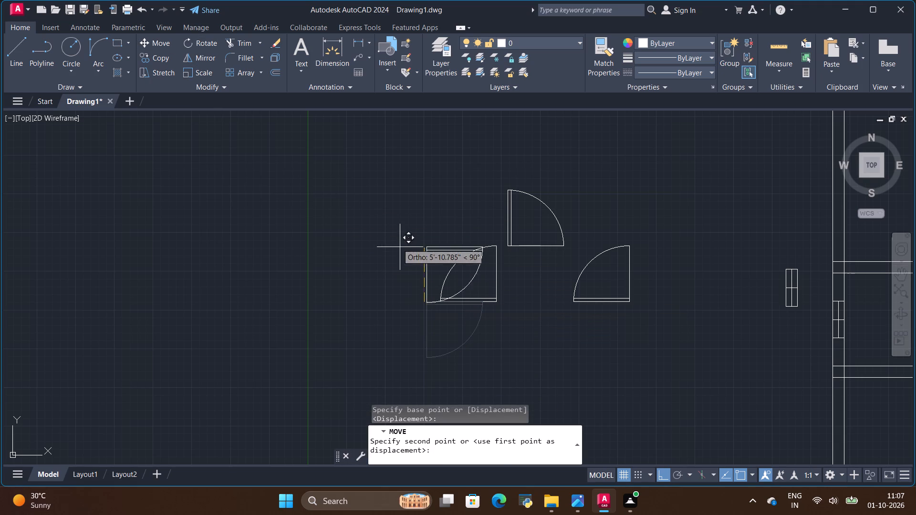
left_click(375, 198)
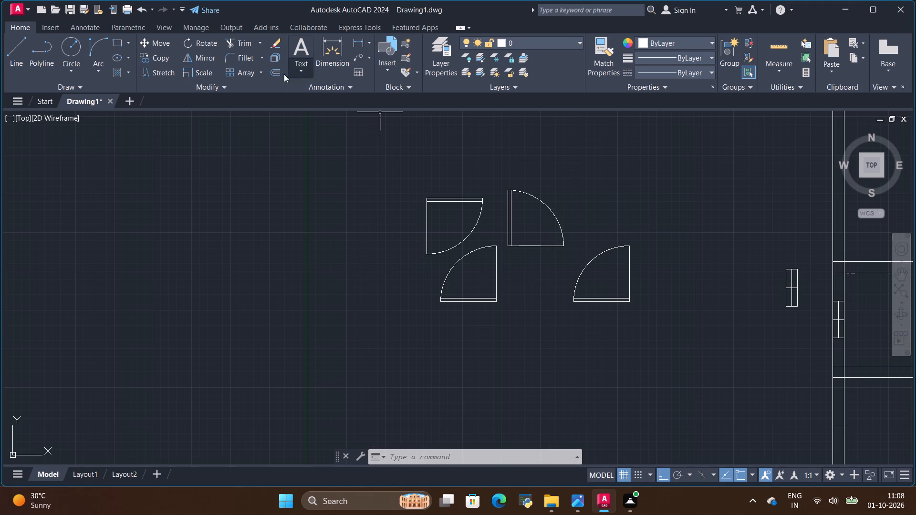
Rotate the rightmost door symbol 90° about the top end of its vertical line.
left_click(599, 257)
left_click(199, 39)
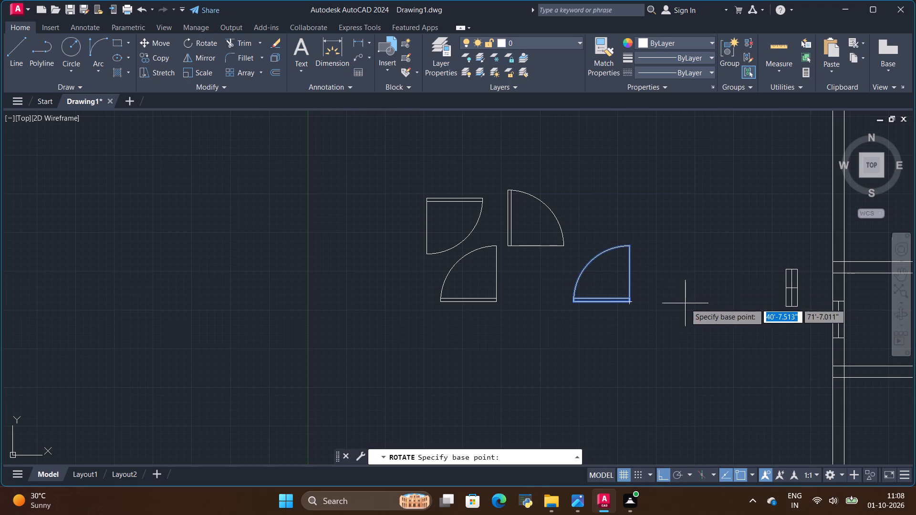
left_click(629, 248)
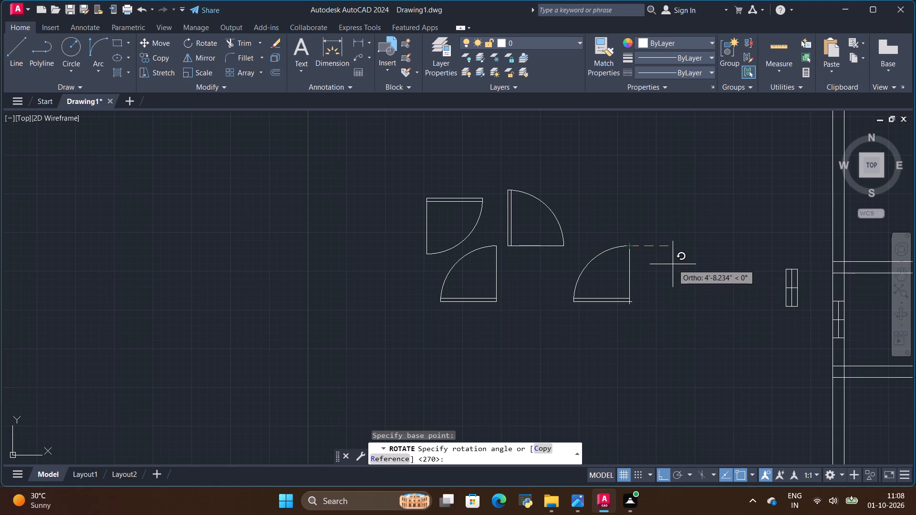
left_click(645, 223)
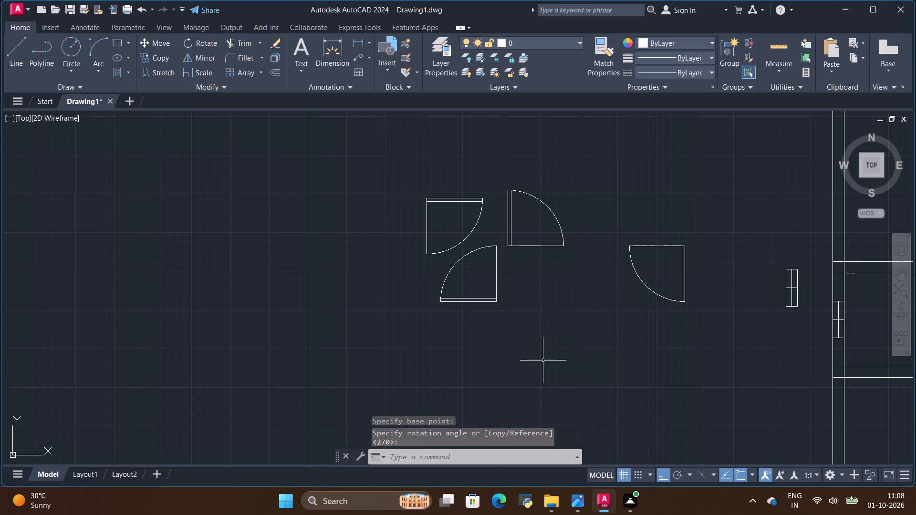
Examine the door positions and swings in the reference image and compare them with the plan's openings and the four door symbols.
scroll(488, 346, "down", 3)
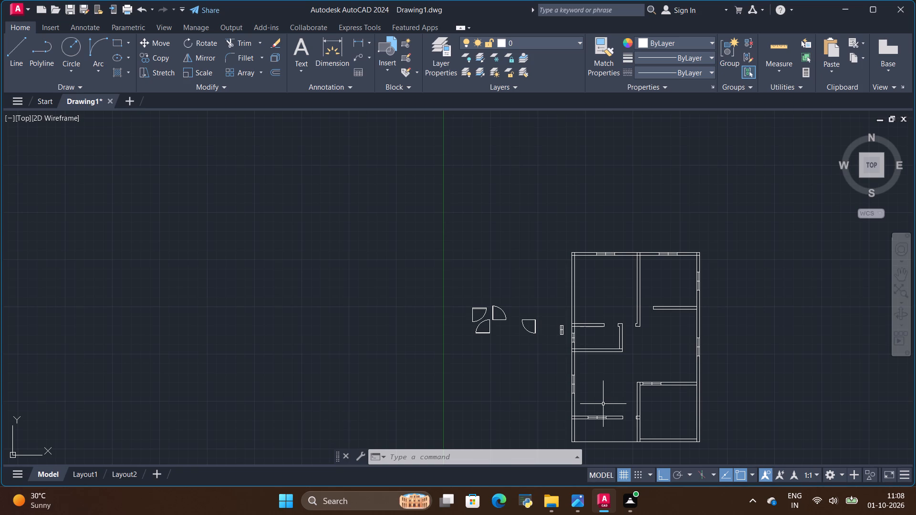
scroll(704, 287, "down", 1)
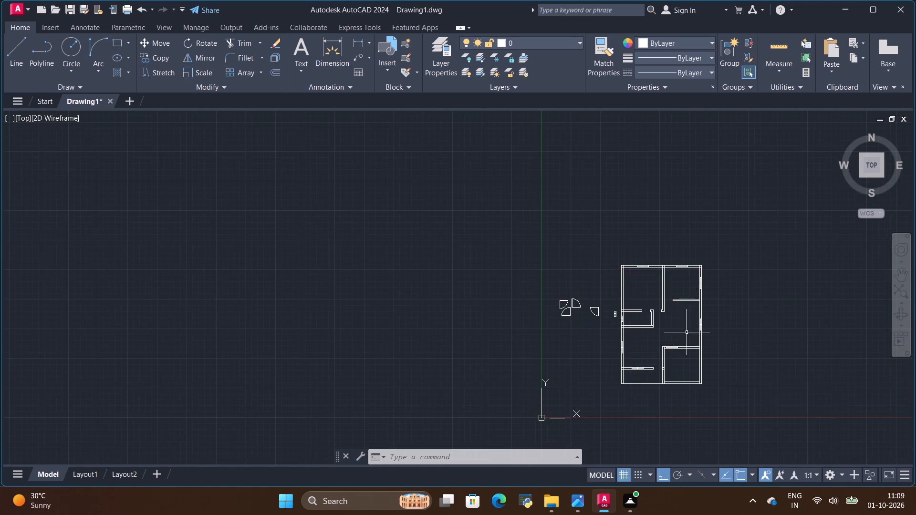
scroll(685, 338, "up", 3)
scroll(642, 303, "down", 1)
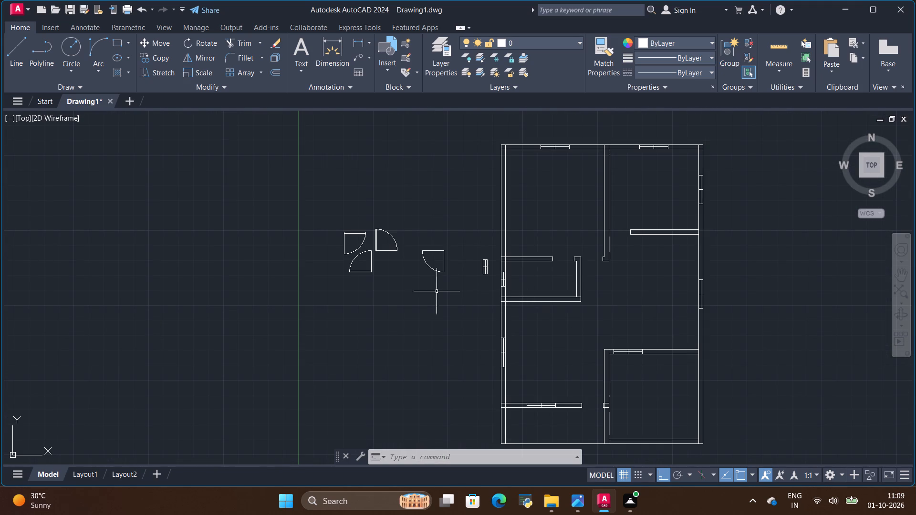
left_click(438, 271)
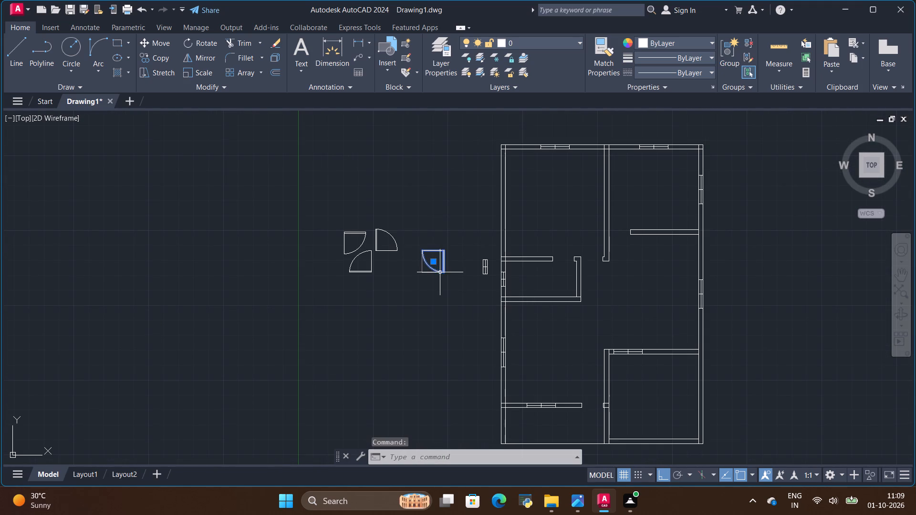
scroll(443, 264, "down", 1)
key("Escape")
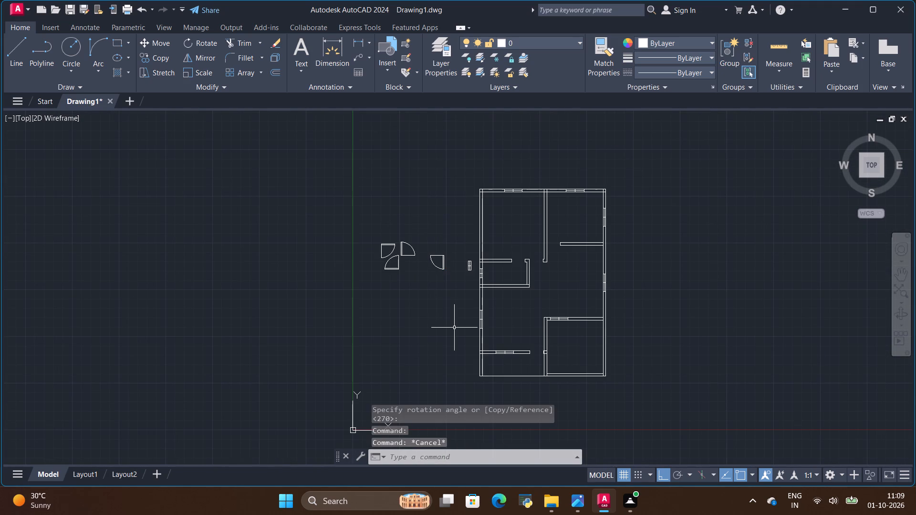
key("alt+Tab")
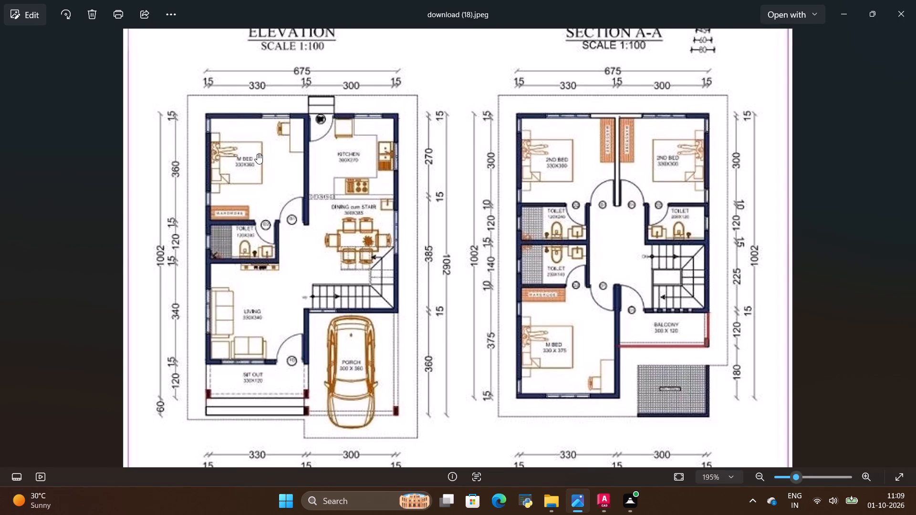
key("alt+Tab")
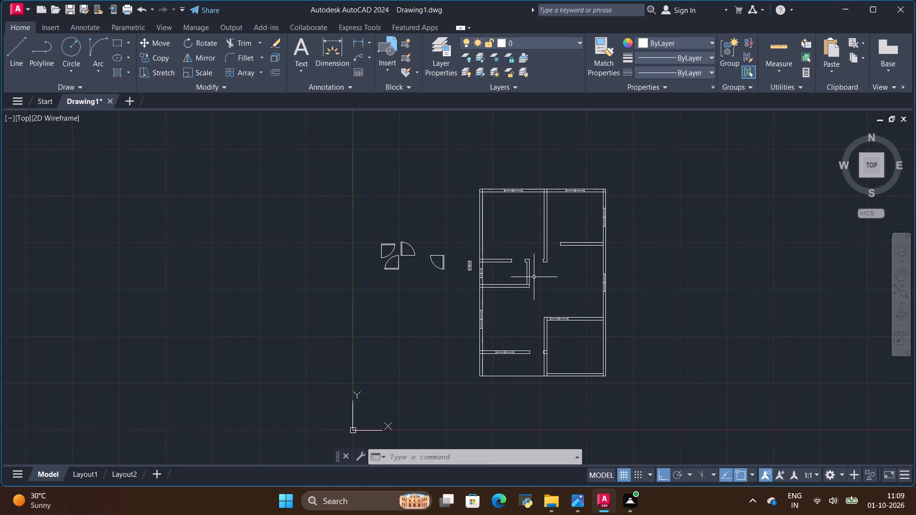
scroll(534, 275, "up", 1)
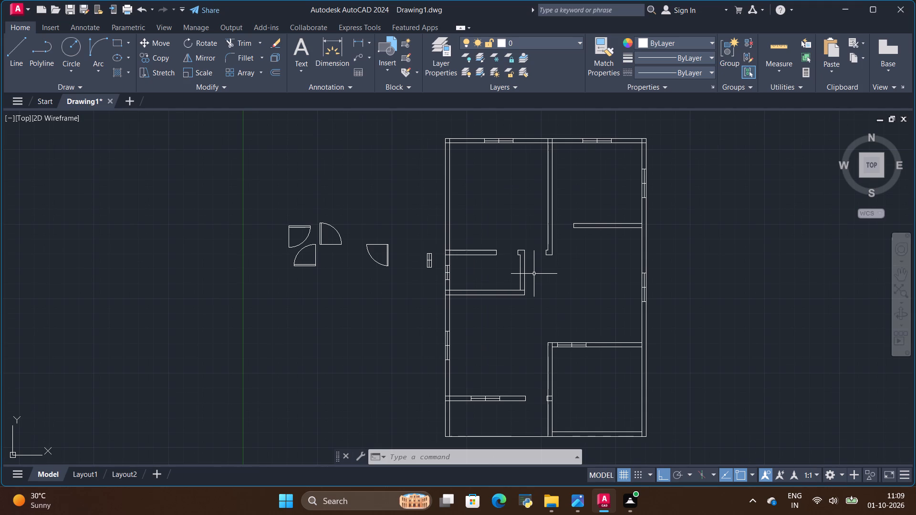
scroll(534, 273, "up", 1)
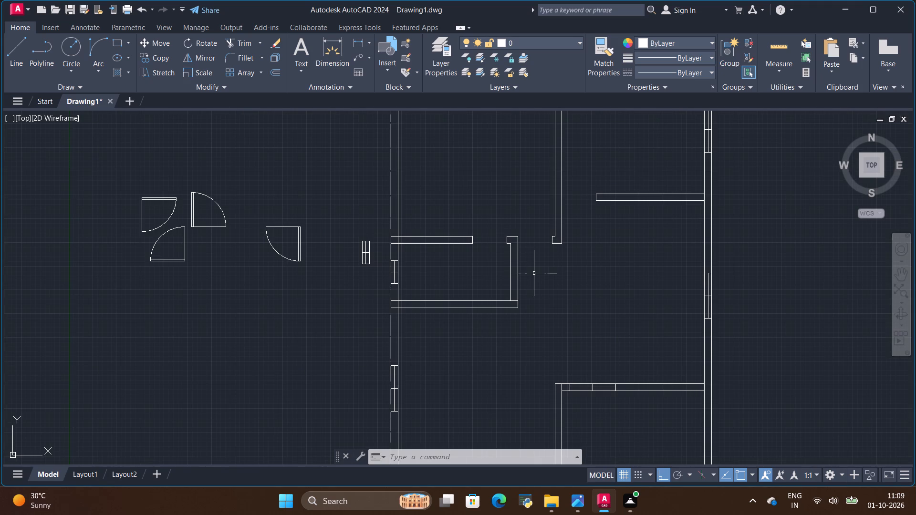
scroll(534, 273, "down", 1)
scroll(534, 273, "up", 1)
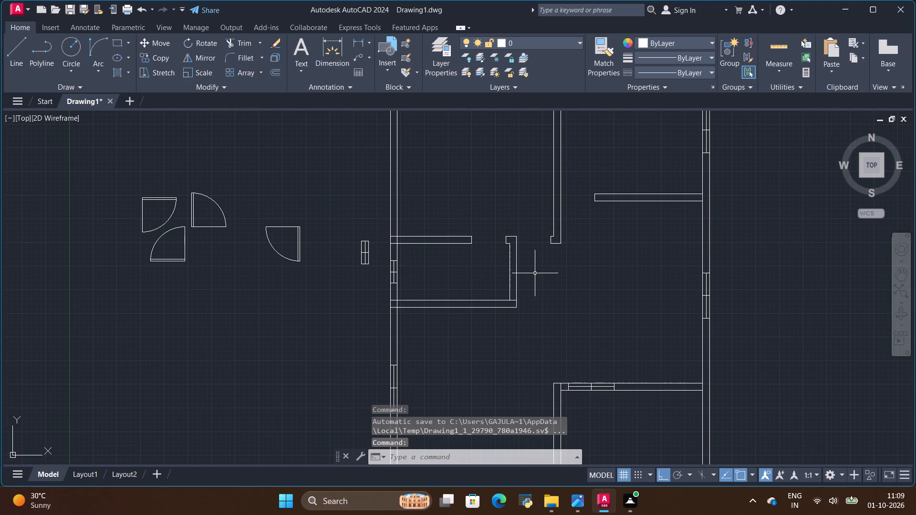
scroll(535, 273, "down", 1)
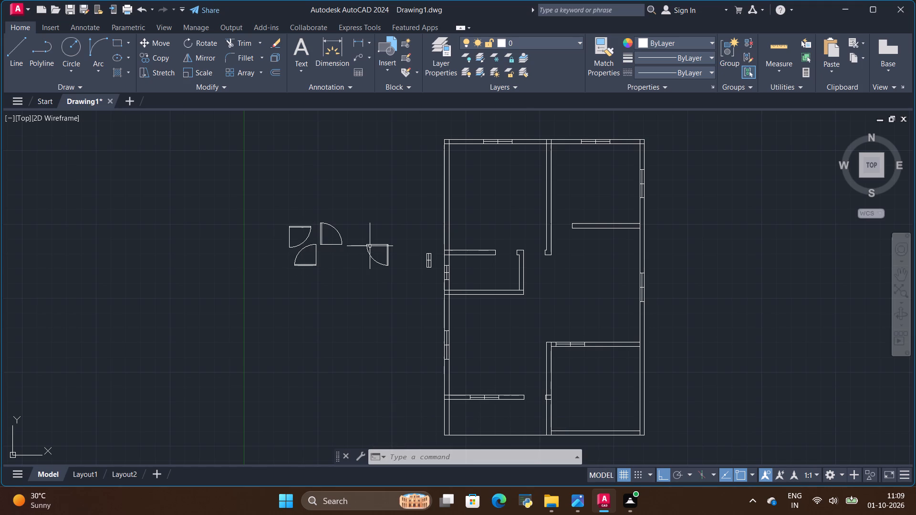
scroll(291, 238, "up", 3)
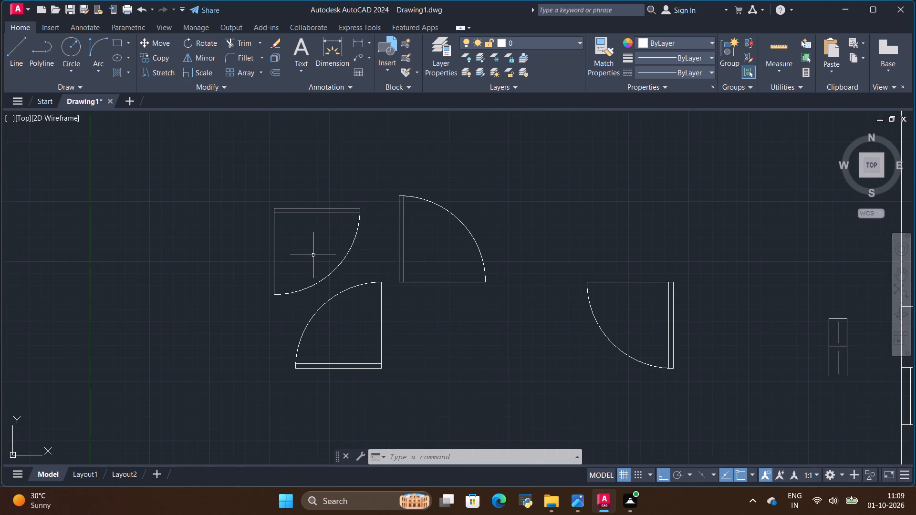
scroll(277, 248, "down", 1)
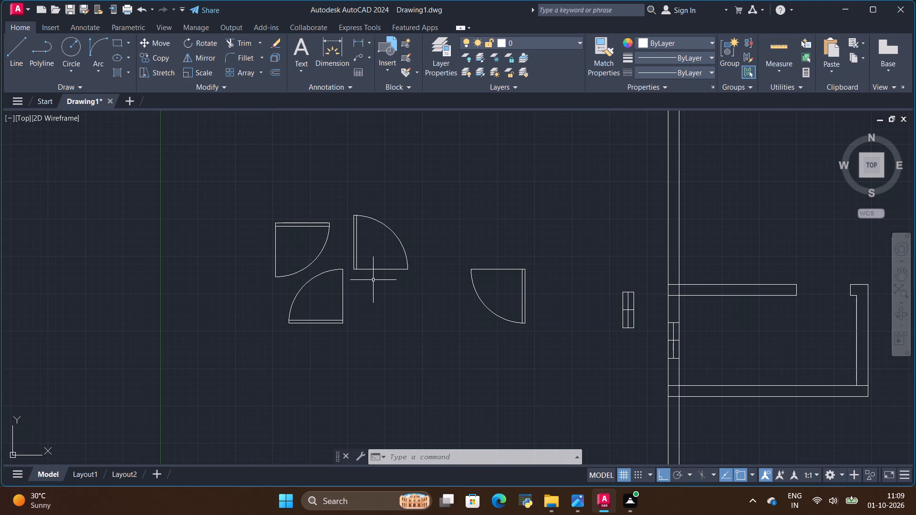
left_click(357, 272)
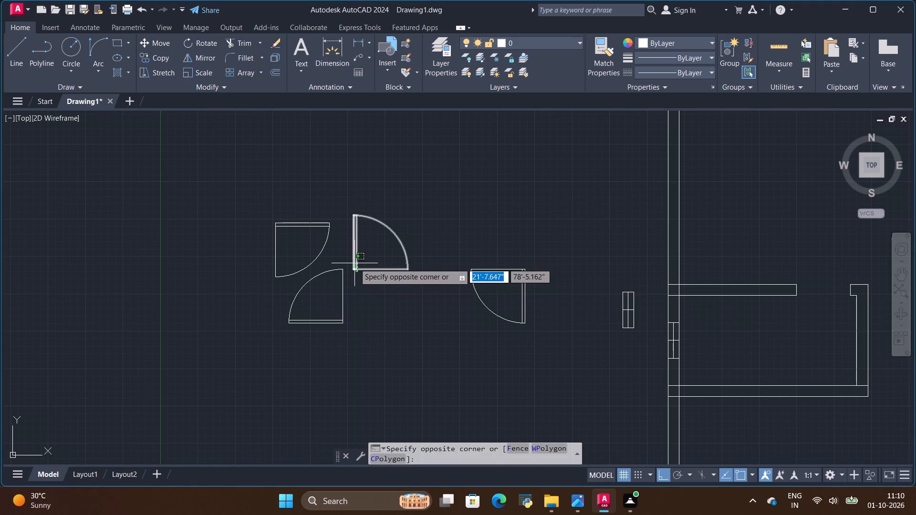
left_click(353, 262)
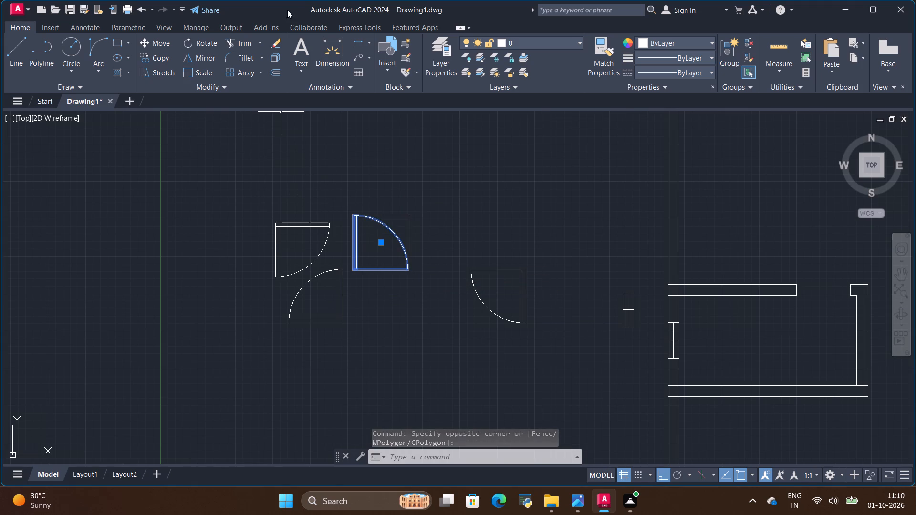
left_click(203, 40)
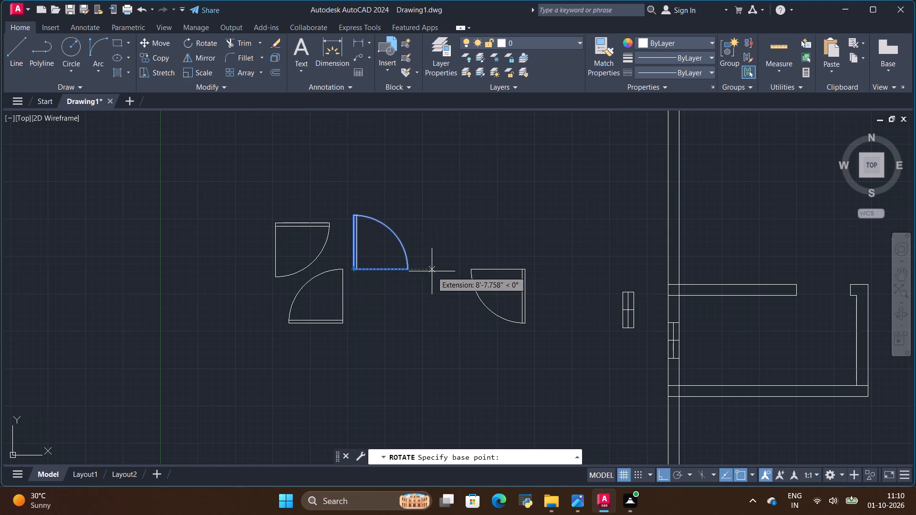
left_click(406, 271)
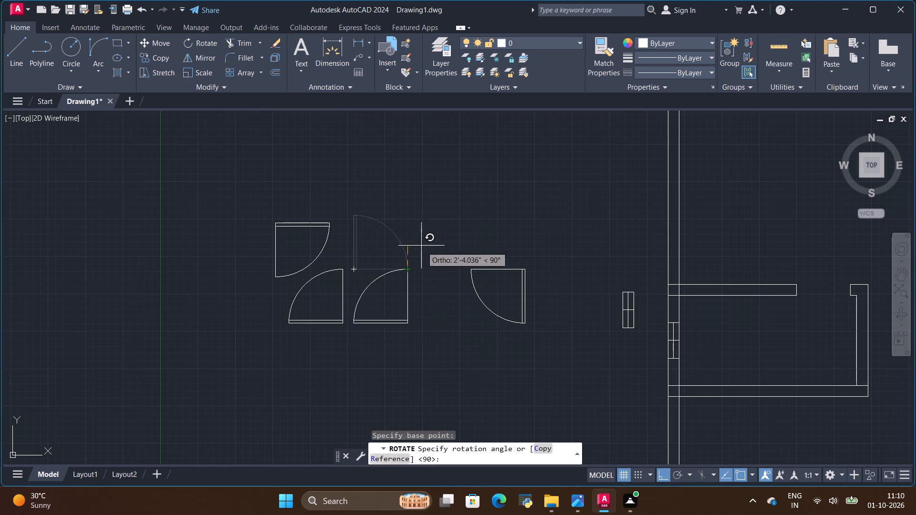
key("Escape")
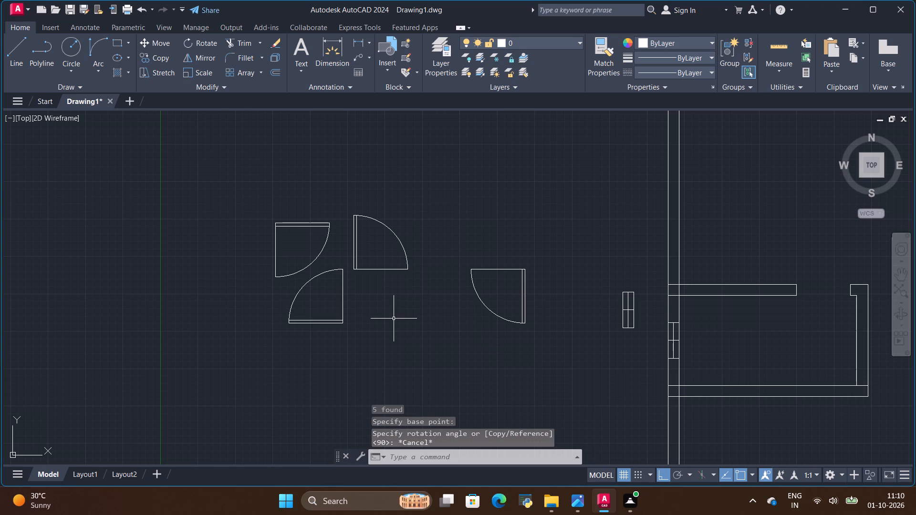
Check the reference image, turn Ortho off and move the 270°-rotated door symbol by its lower-left corner to the left jamb of the toilet's top-wall opening.
left_click(353, 254)
scroll(340, 314, "down", 1)
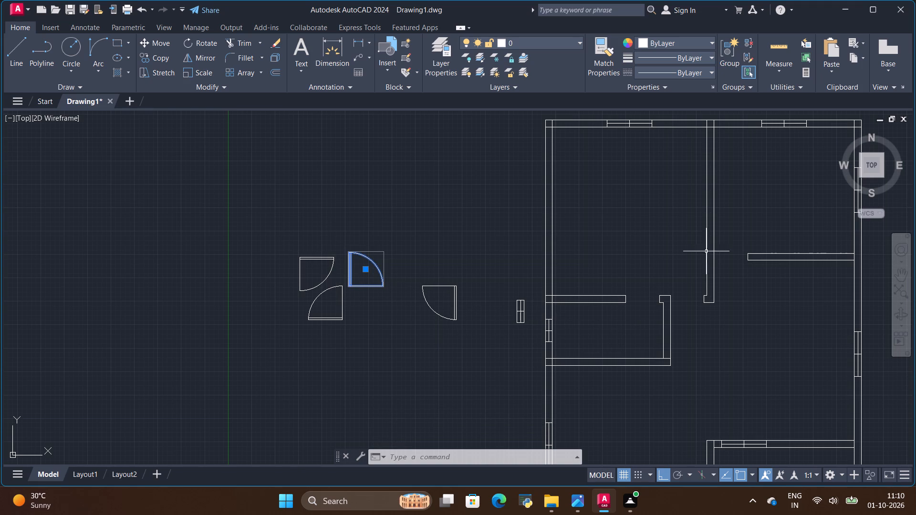
key("alt+Tab")
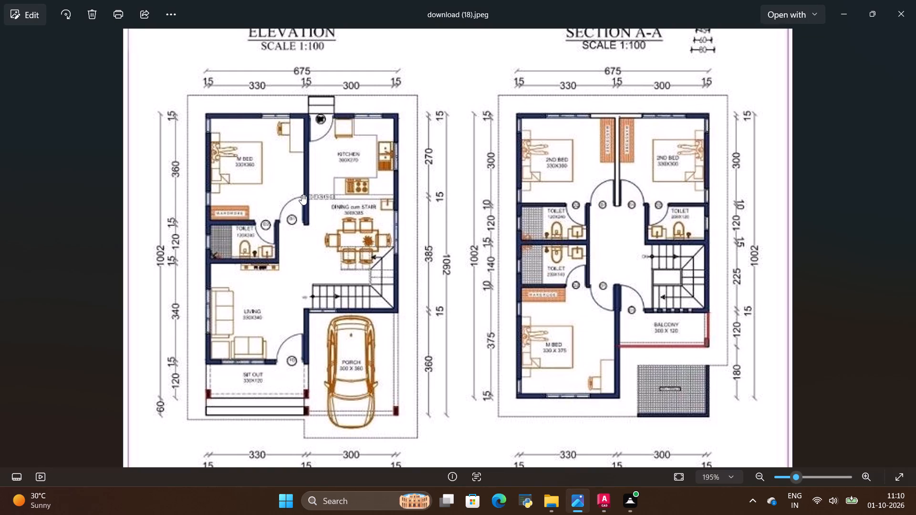
key("alt+Tab")
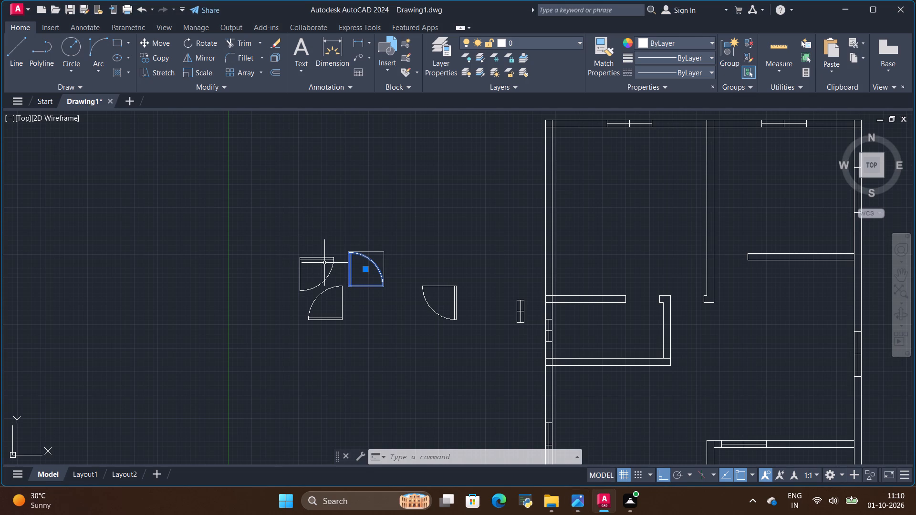
key("alt+Tab")
scroll(278, 219, "up", 1)
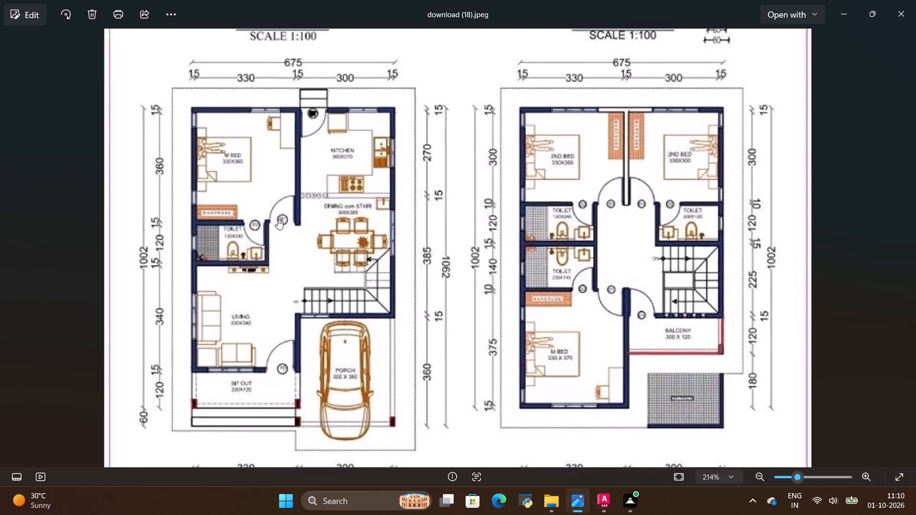
scroll(278, 219, "up", 4)
scroll(247, 197, "down", 2)
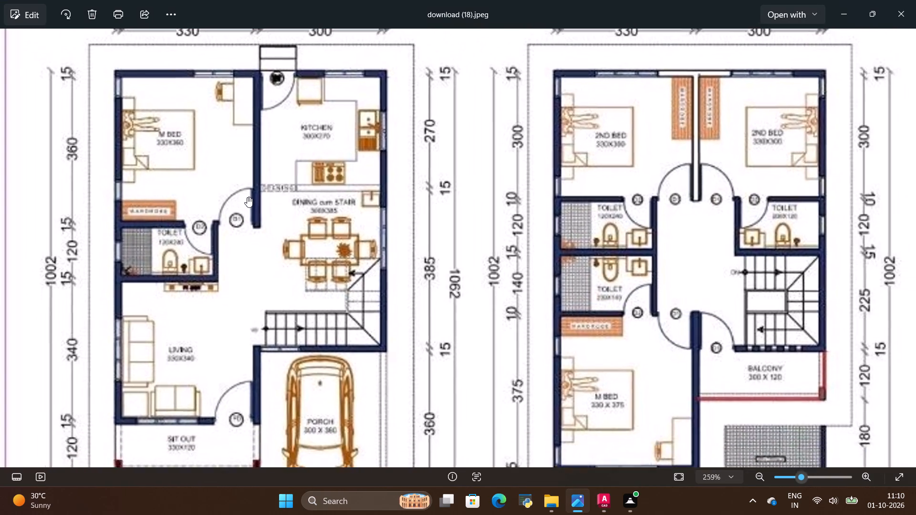
scroll(173, 281, "up", 2)
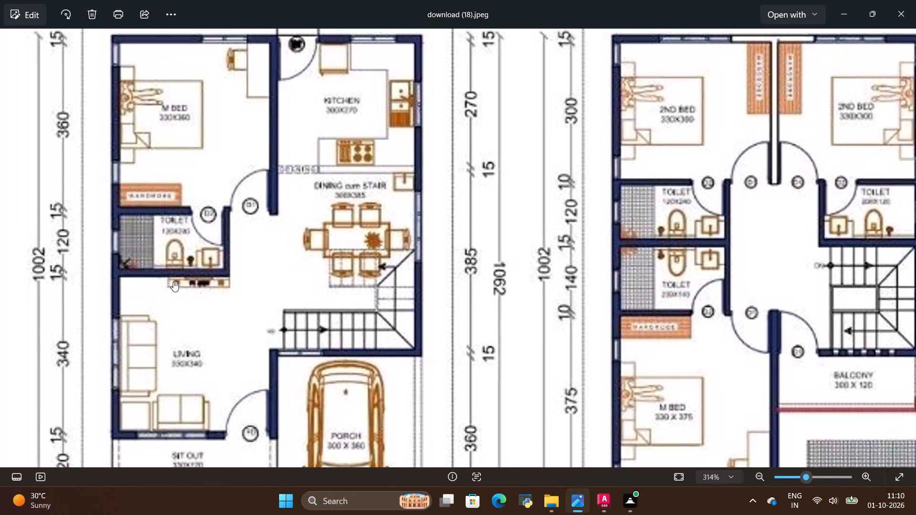
scroll(209, 232, "down", 2)
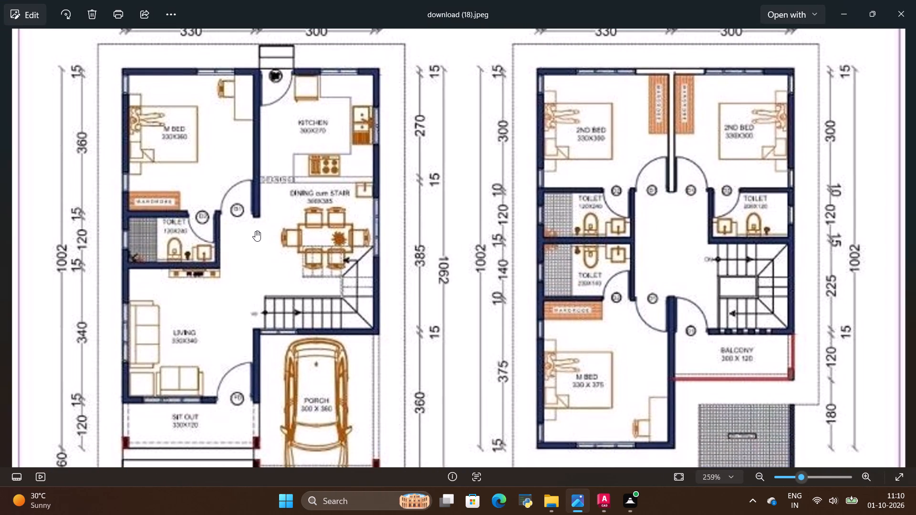
scroll(255, 231, "down", 1)
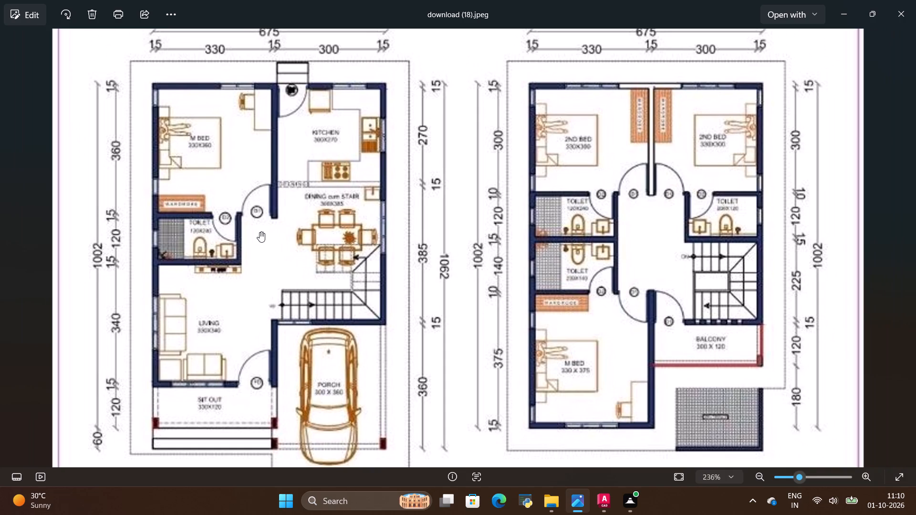
key("alt+Tab")
scroll(325, 262, "up", 4)
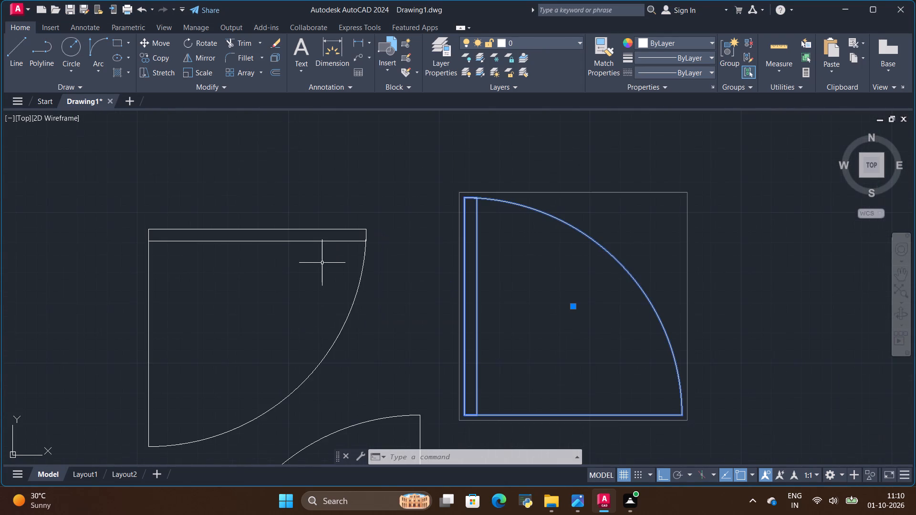
scroll(310, 239, "down", 3)
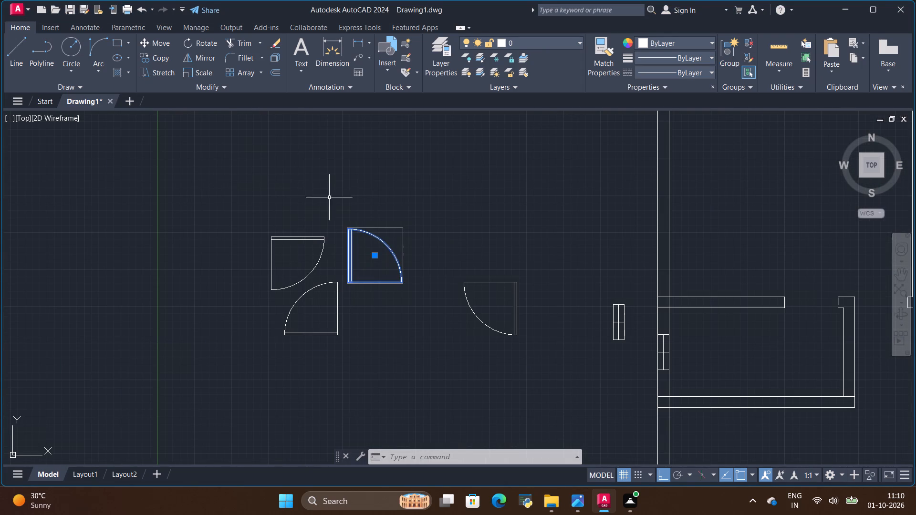
left_click(153, 42)
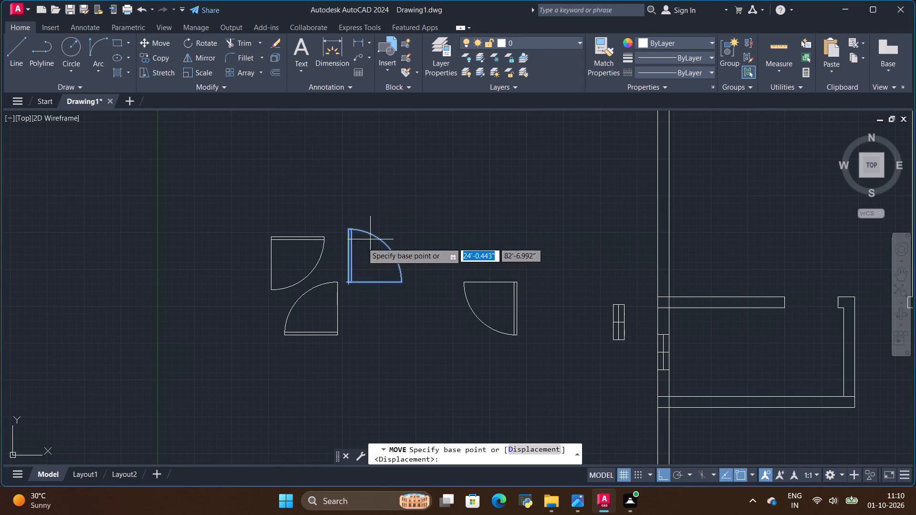
left_click(346, 279)
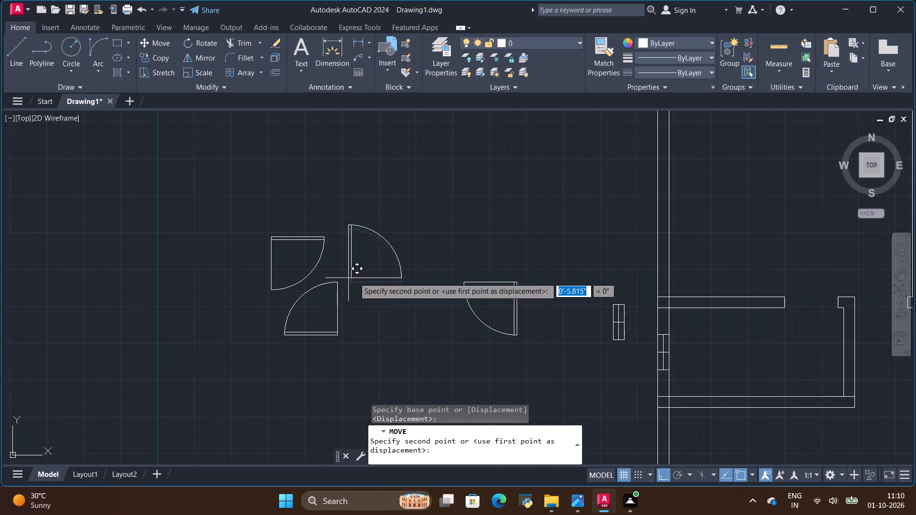
left_click(663, 474)
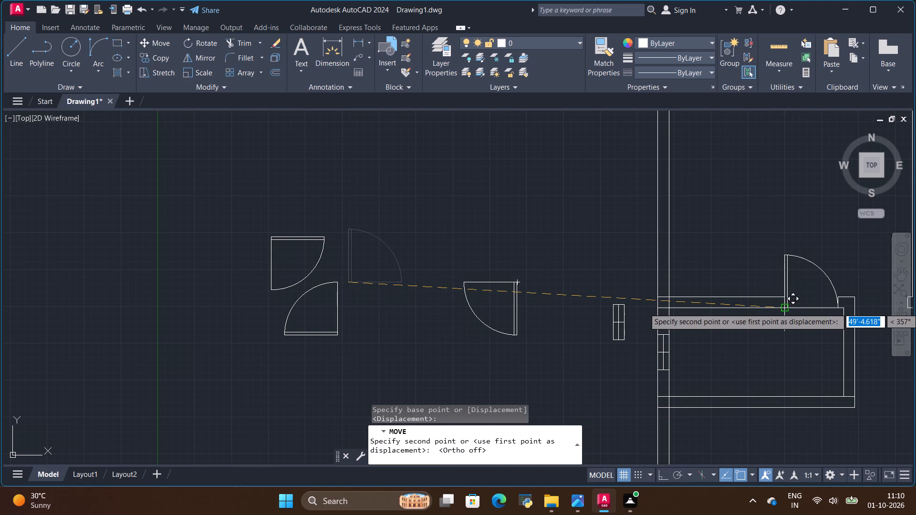
scroll(788, 308, "up", 1)
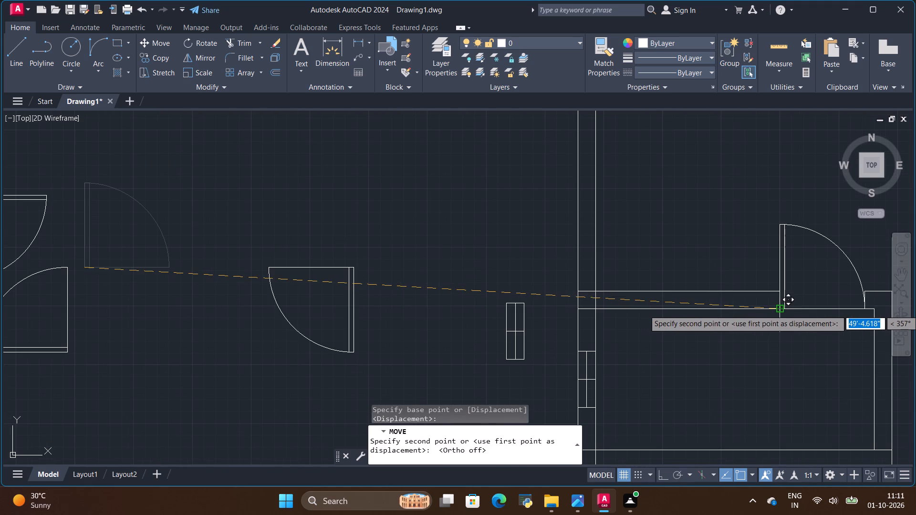
left_click(781, 310)
Trim the threshold line across the toilet door opening, between the door leaf and the right jamb.
scroll(335, 293, "down", 2)
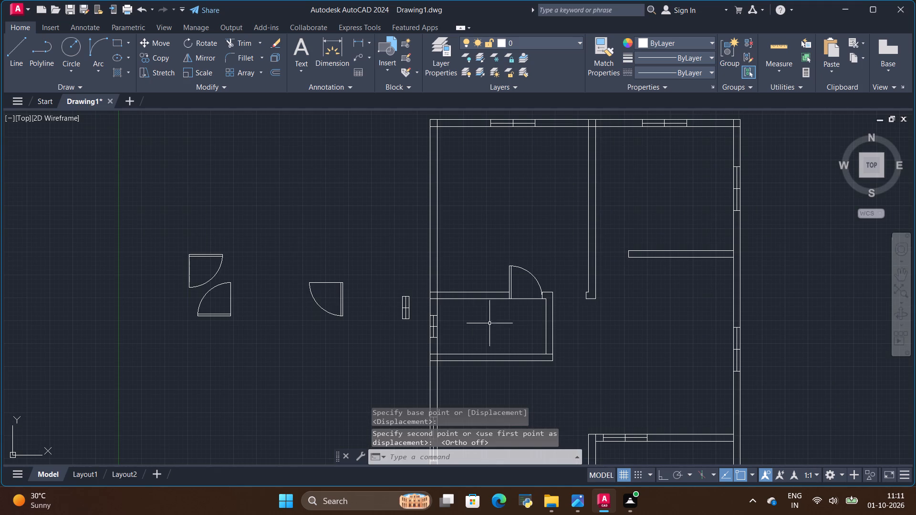
scroll(535, 300, "up", 2)
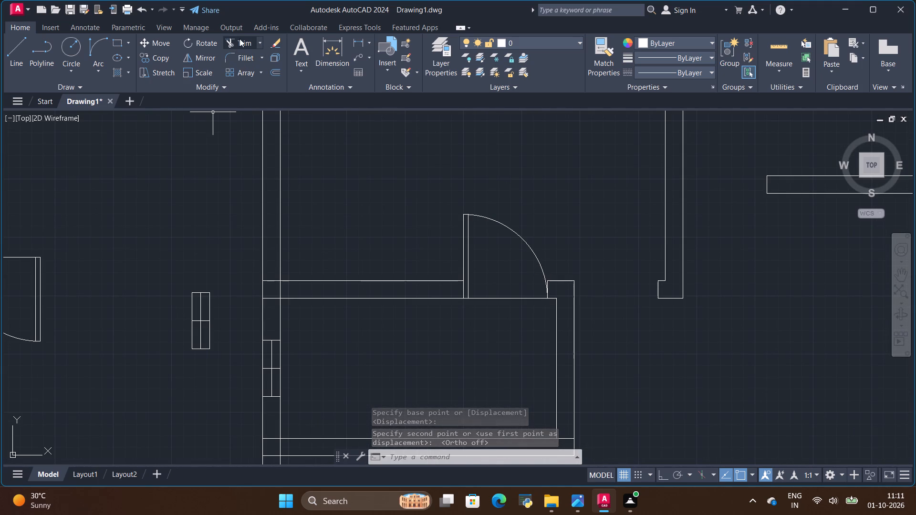
left_click(239, 39)
left_click_drag(487, 284, 509, 304)
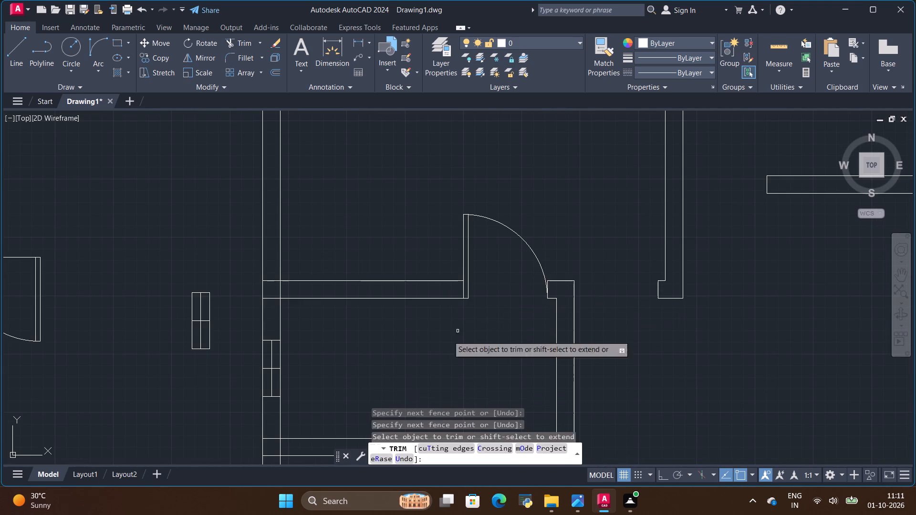
scroll(357, 314, "down", 1)
scroll(512, 205, "down", 1)
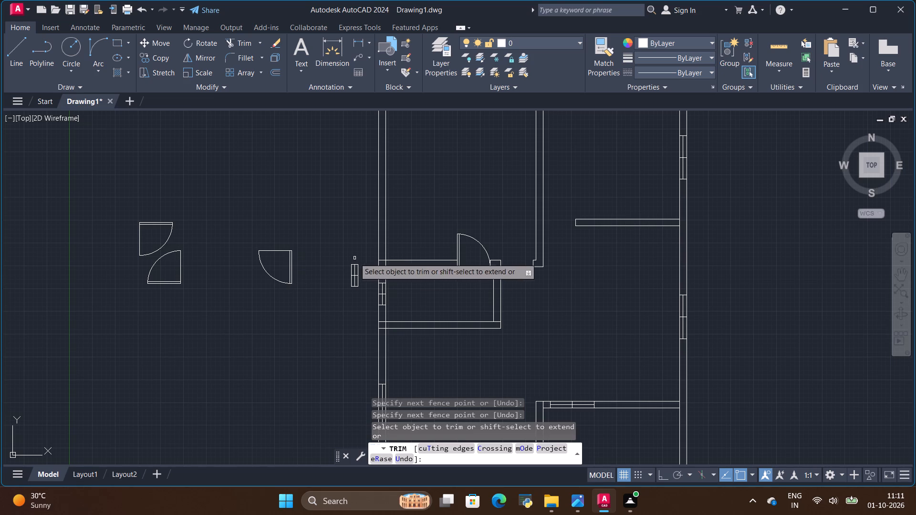
key("space")
Check the reference image and copy the toilet door by its leaf's lower-left corner to the left jamb of the opening between living room and sit-out.
left_click(459, 236)
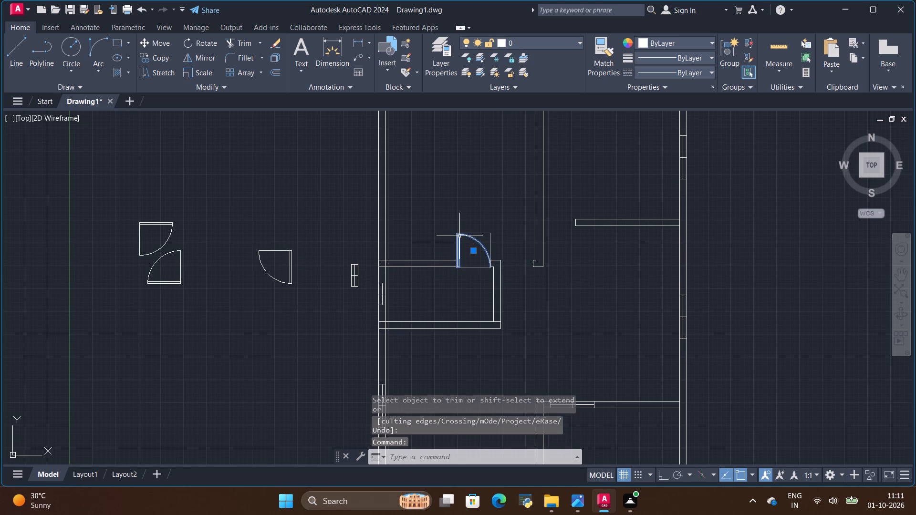
scroll(473, 274, "up", 1)
key("alt+Tab")
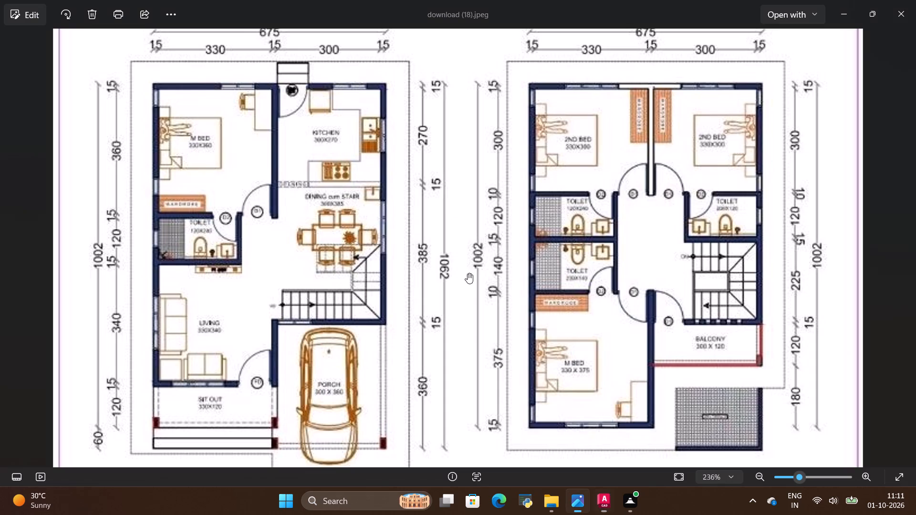
scroll(368, 246, "down", 1)
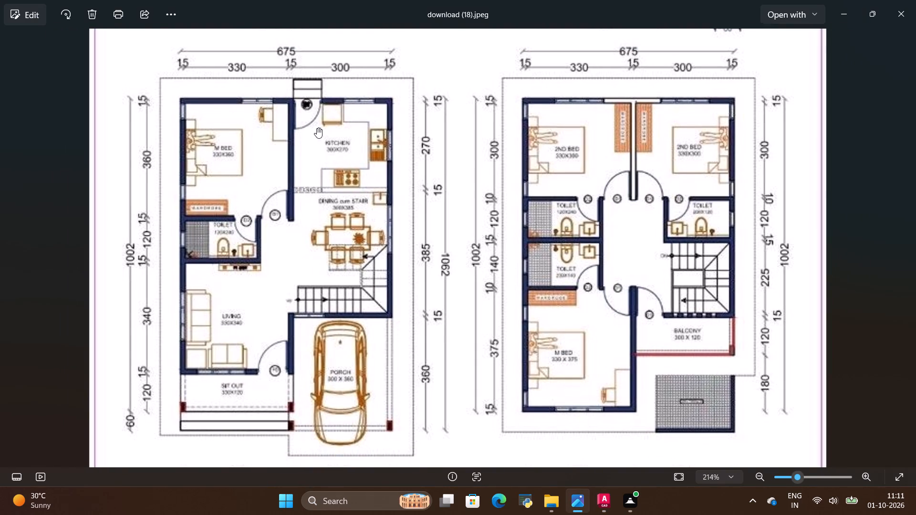
scroll(270, 212, "up", 1)
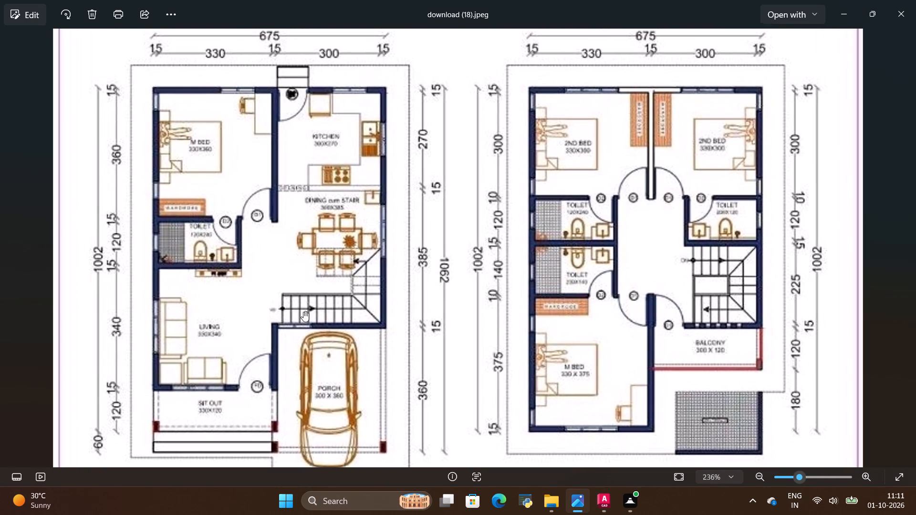
key("alt+Tab")
scroll(489, 217, "down", 3)
scroll(491, 227, "up", 4)
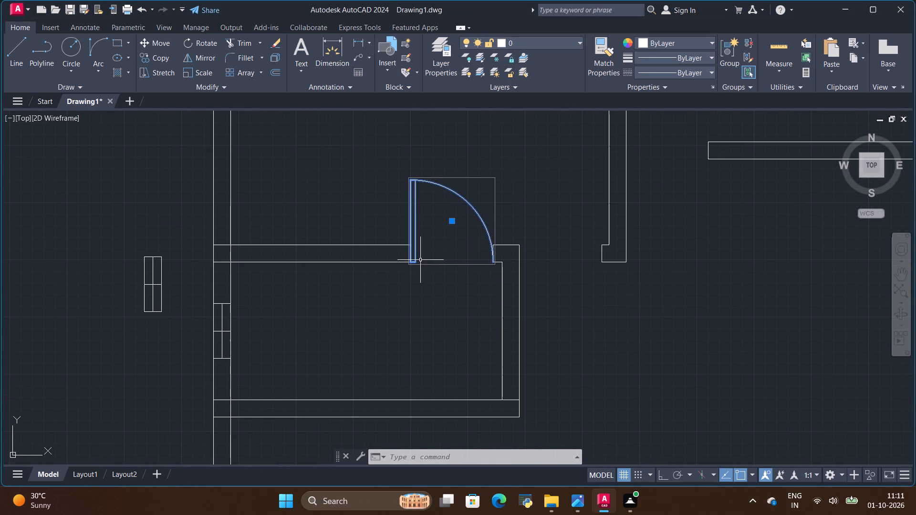
left_click(159, 60)
scroll(393, 261, "up", 1)
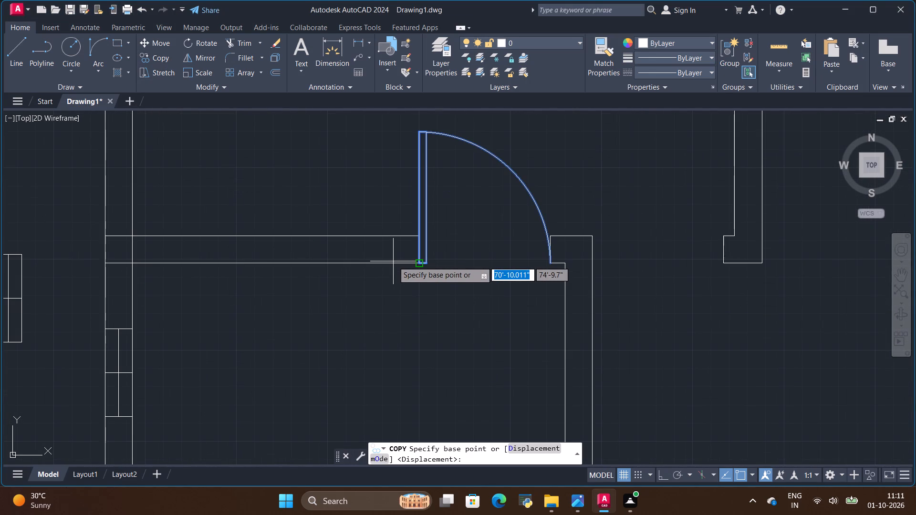
scroll(429, 264, "up", 2)
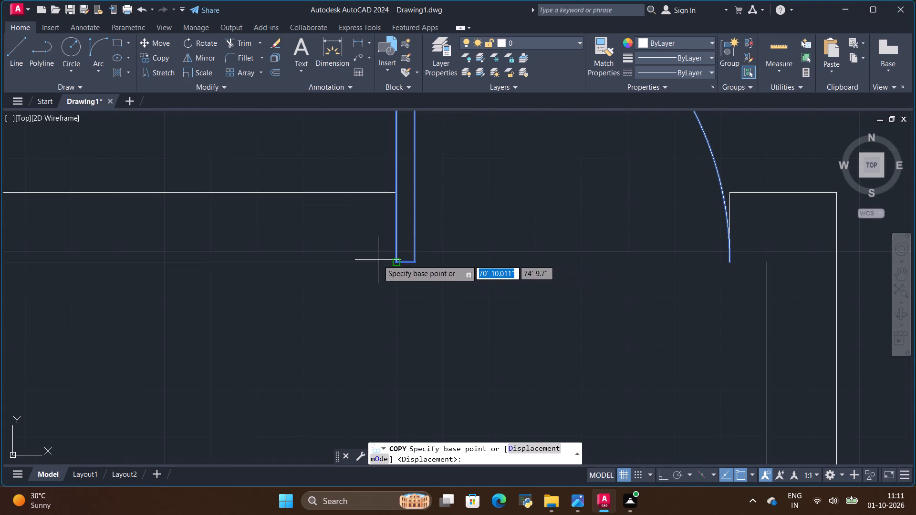
left_click(396, 260)
scroll(415, 324, "down", 5)
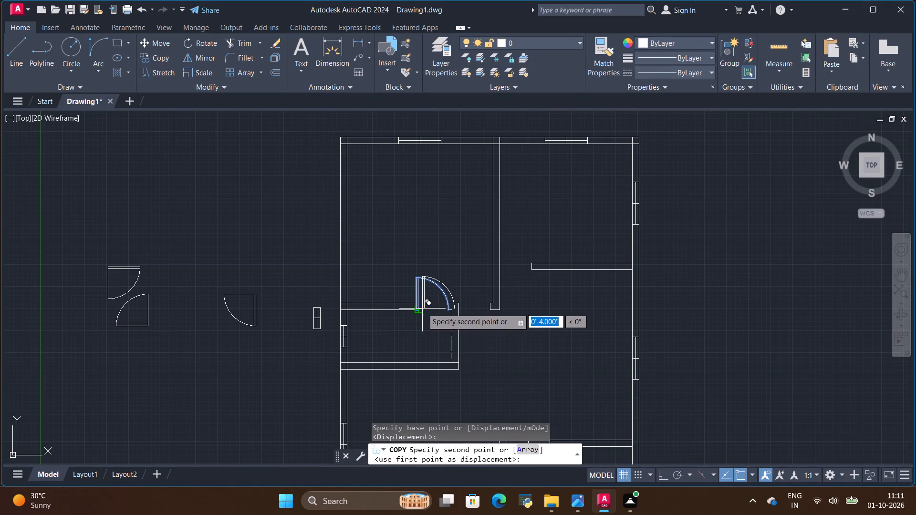
scroll(467, 328, "down", 3)
scroll(463, 380, "up", 5)
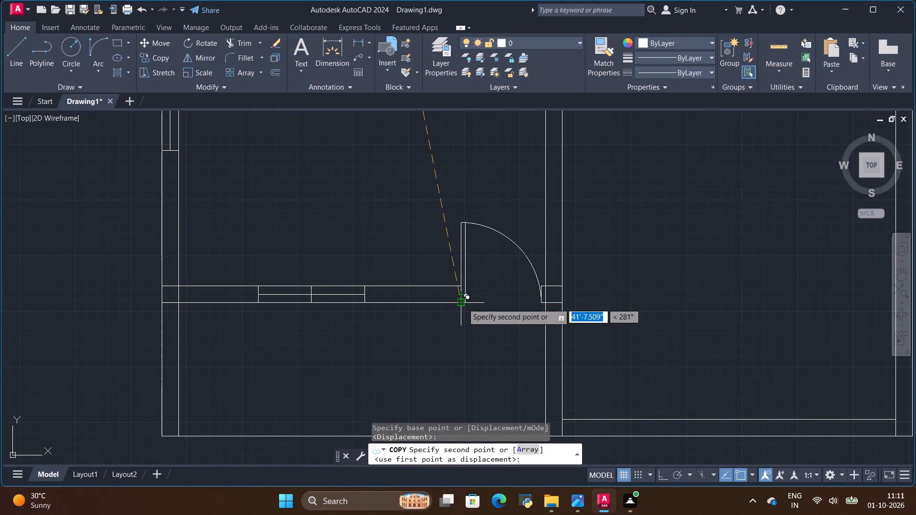
left_click(463, 303)
key("Escape")
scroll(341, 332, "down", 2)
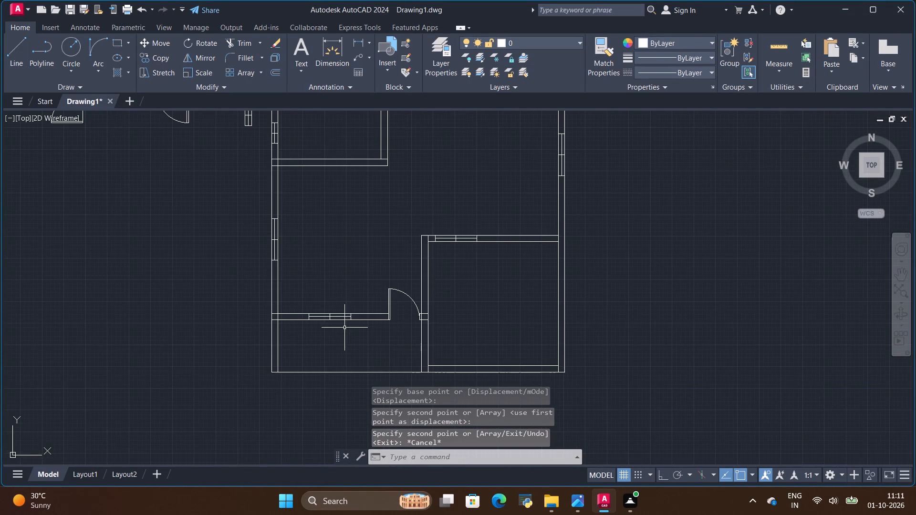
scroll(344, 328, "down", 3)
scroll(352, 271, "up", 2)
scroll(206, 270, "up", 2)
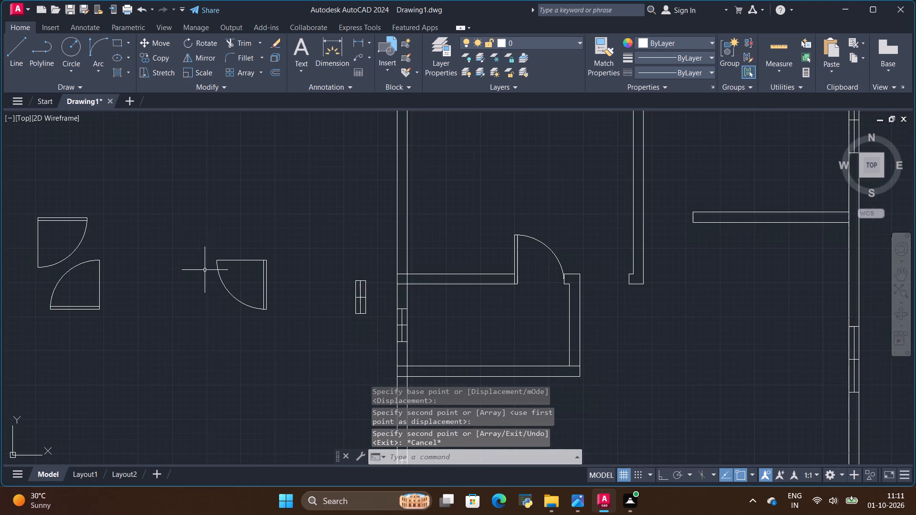
Trim away the threshold lines of the two spare door symbols at the far left outside the plan, leaving leaf and arc.
scroll(220, 266, "up", 2)
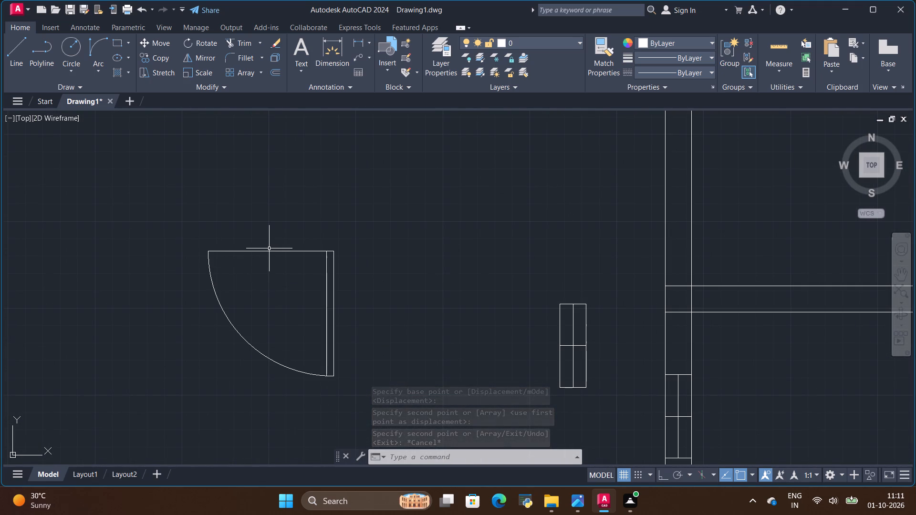
scroll(314, 293, "down", 4)
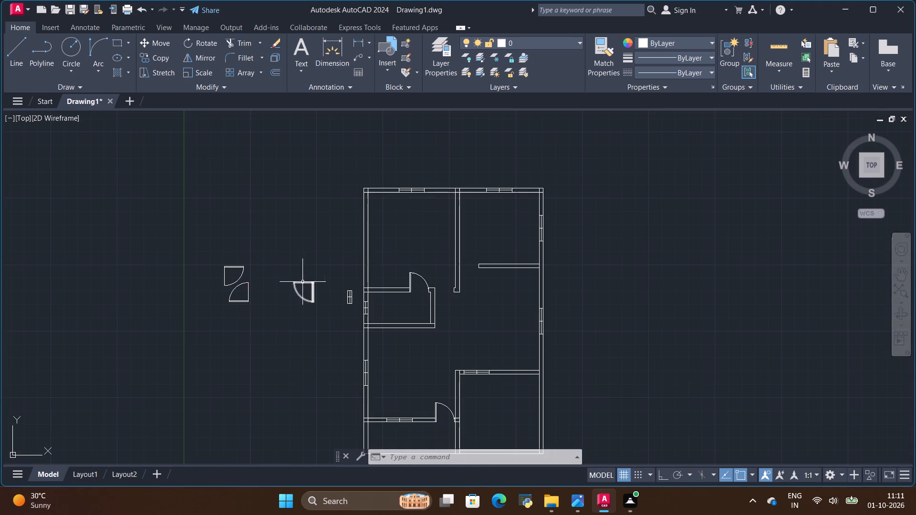
scroll(235, 285, "up", 3)
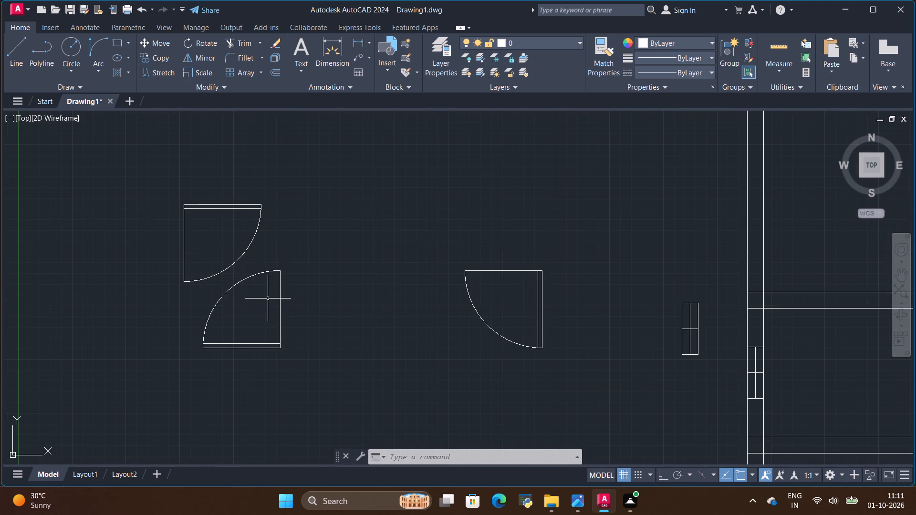
left_click(244, 42)
left_click_drag(306, 286, 275, 304)
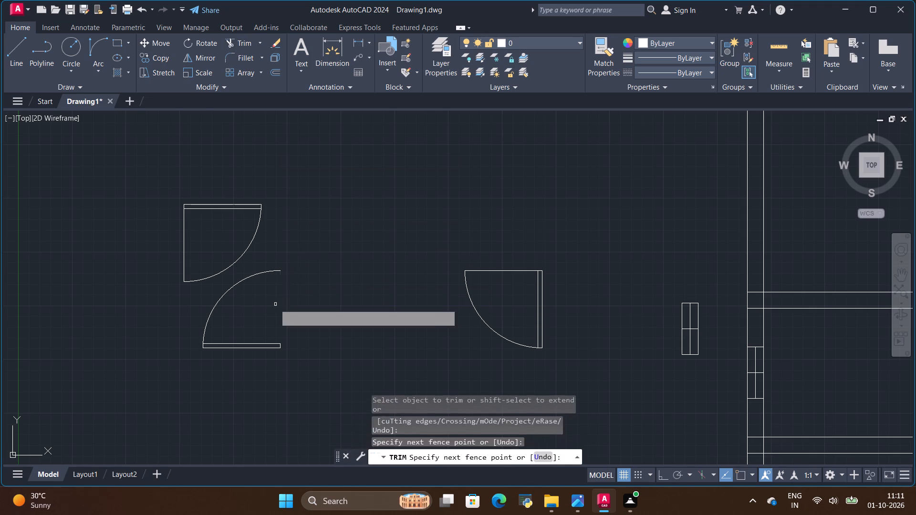
left_click_drag(157, 232, 186, 238)
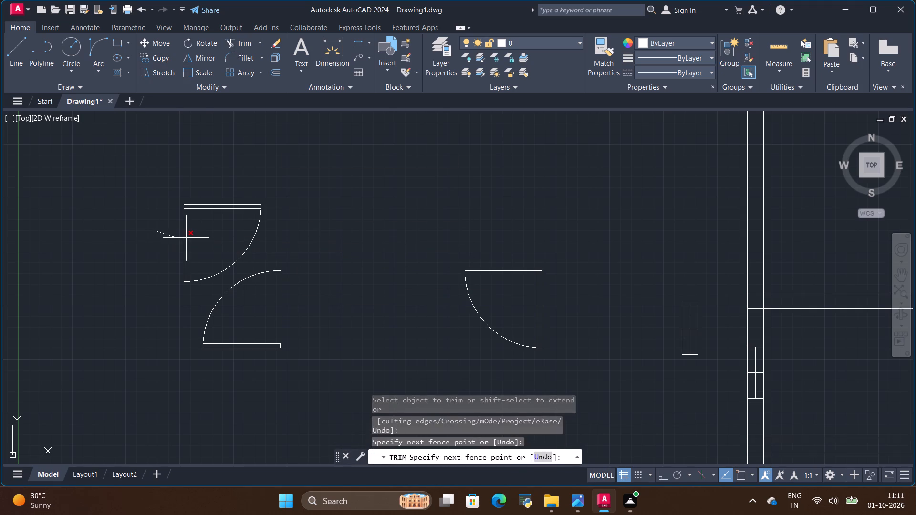
left_click_drag(186, 238, 187, 238)
scroll(162, 238, "down", 2)
key("Escape")
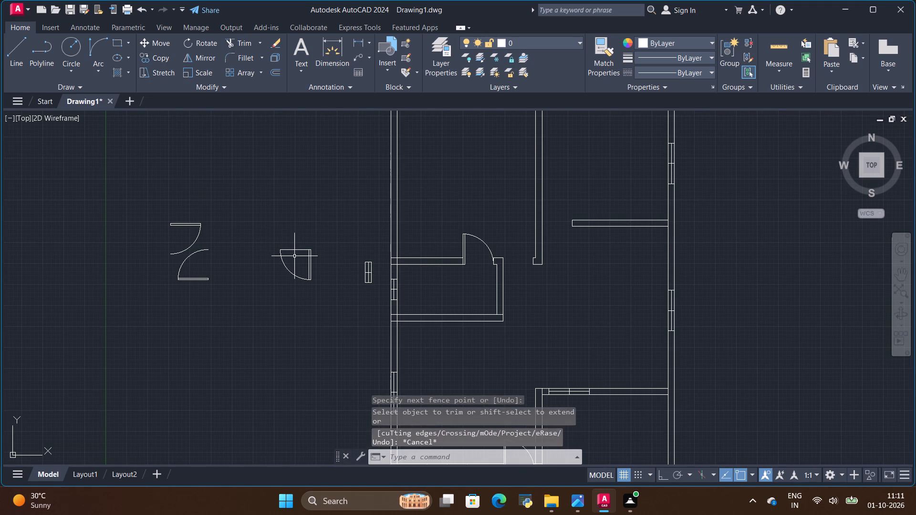
Check the ground floor doors in the reference image and compare them with the plan's remaining openings and the spare door symbols.
key("alt+Tab")
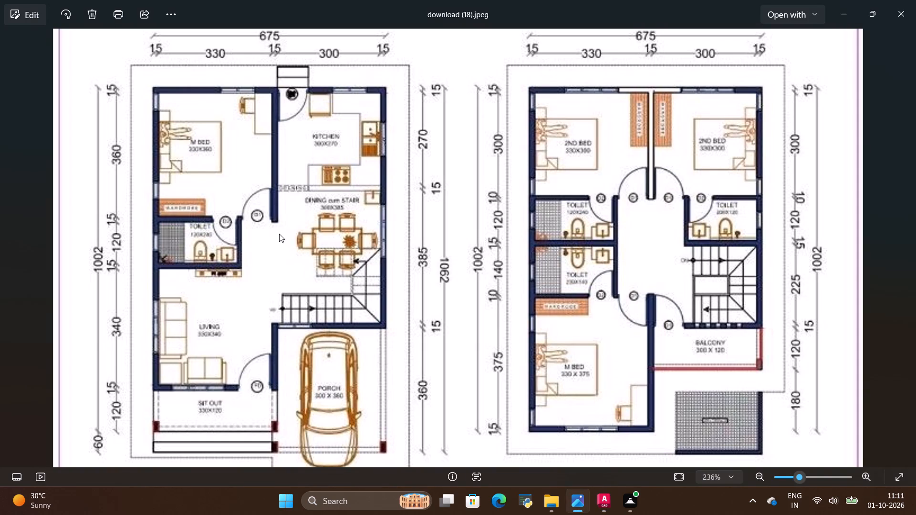
key("alt+Tab")
scroll(359, 234, "down", 2)
scroll(431, 293, "up", 1)
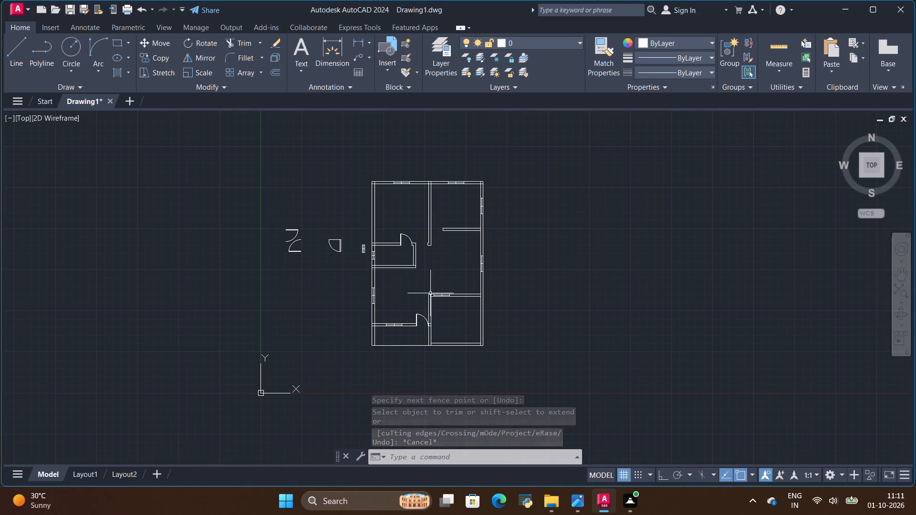
scroll(417, 210, "up", 2)
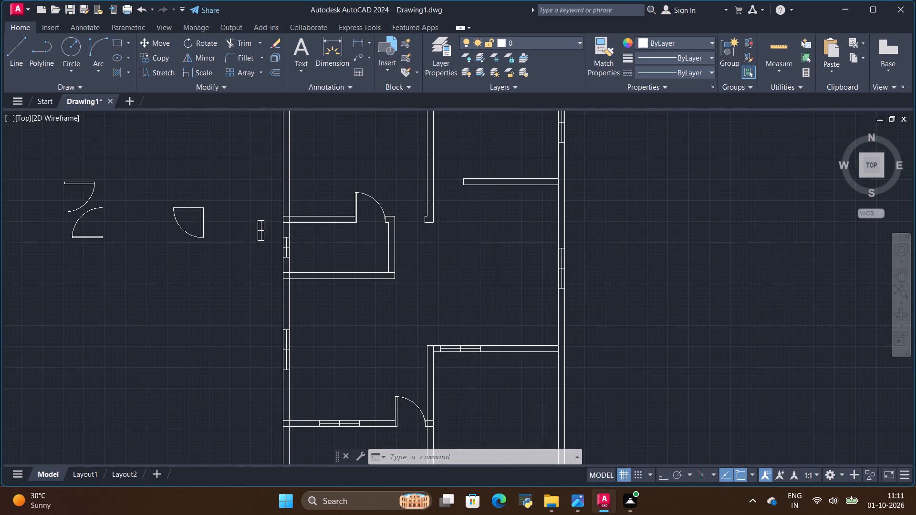
scroll(408, 209, "up", 1)
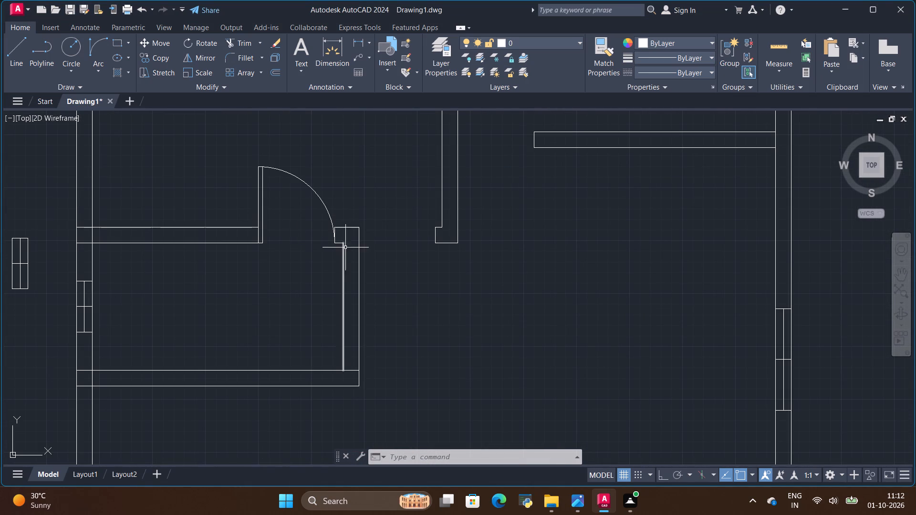
scroll(354, 248, "down", 1)
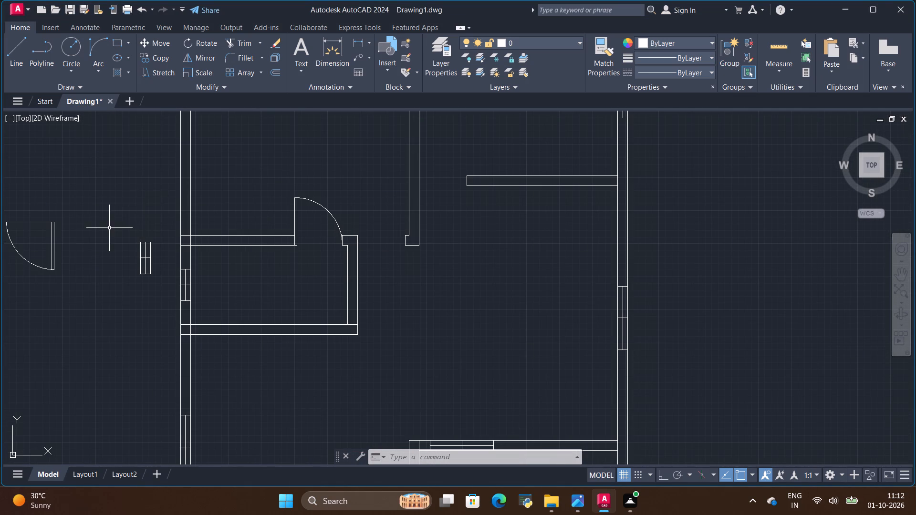
scroll(109, 228, "down", 3)
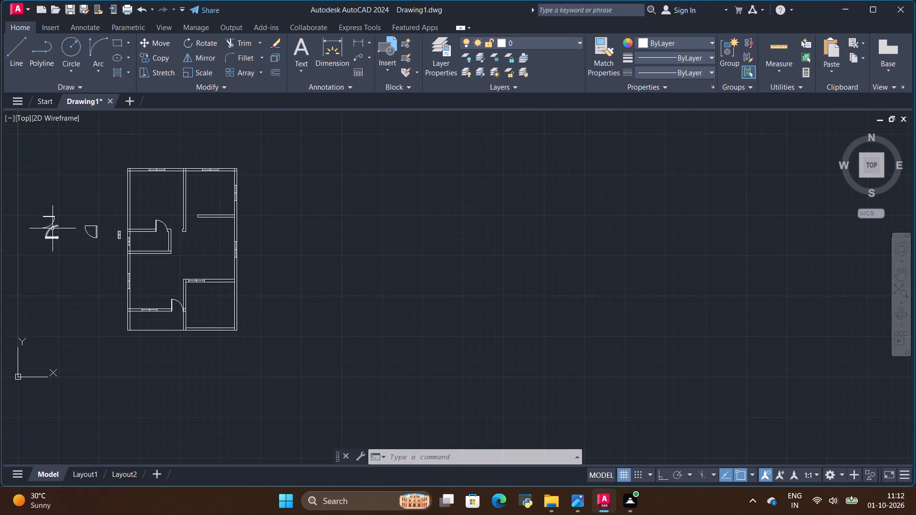
scroll(48, 228, "up", 1)
scroll(103, 230, "up", 2)
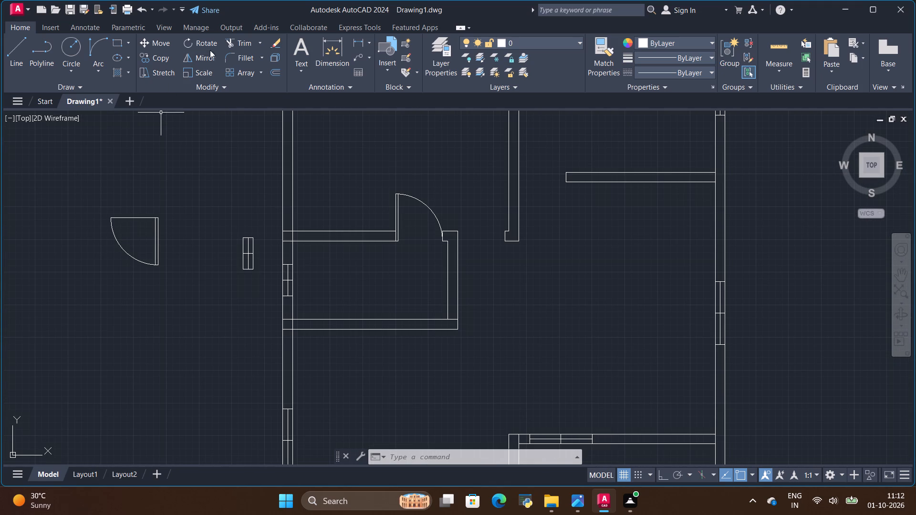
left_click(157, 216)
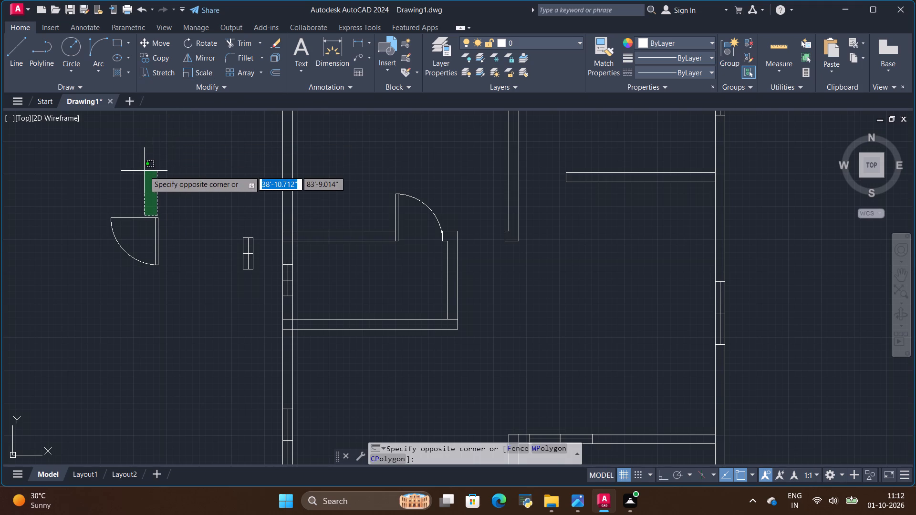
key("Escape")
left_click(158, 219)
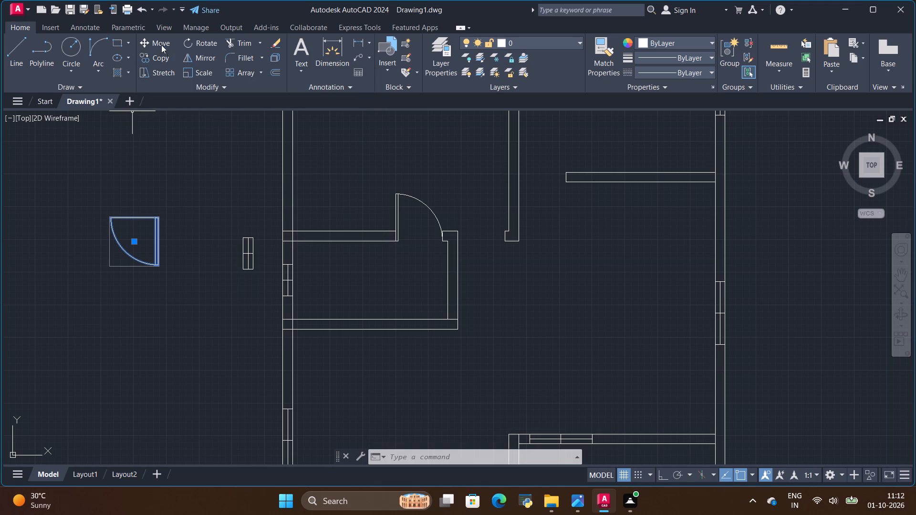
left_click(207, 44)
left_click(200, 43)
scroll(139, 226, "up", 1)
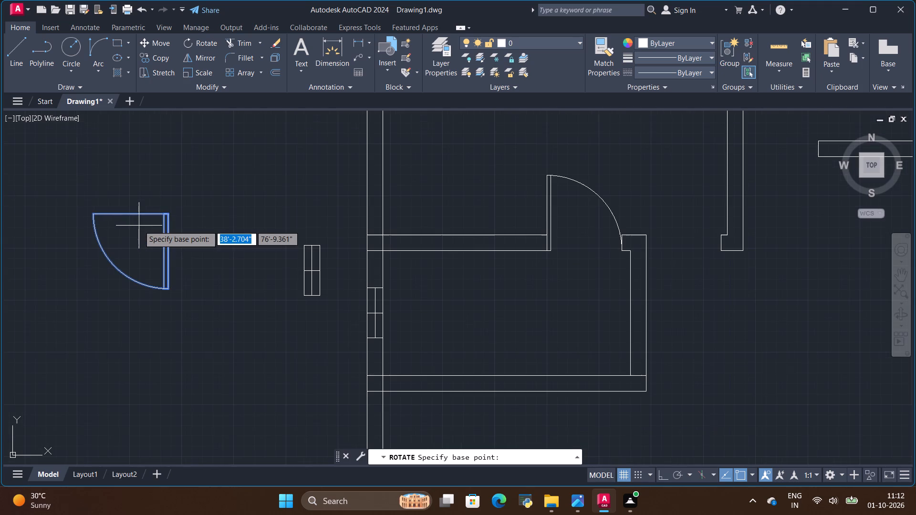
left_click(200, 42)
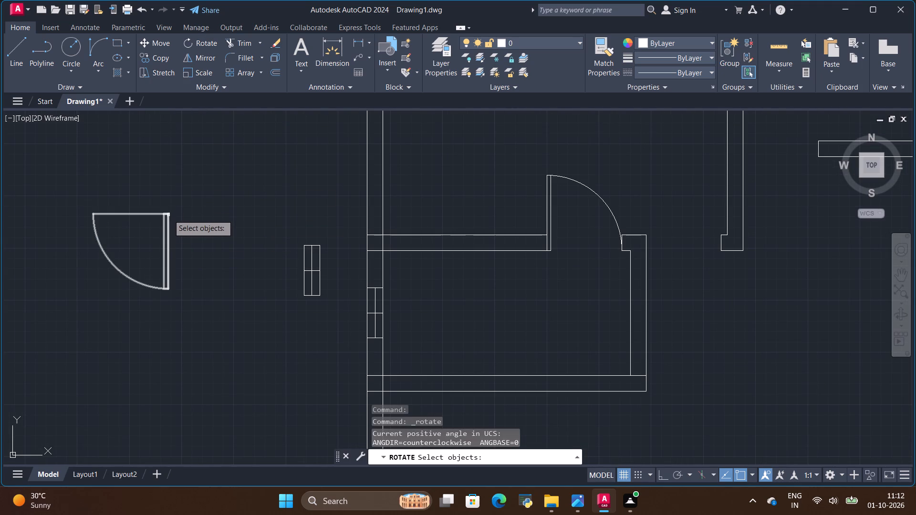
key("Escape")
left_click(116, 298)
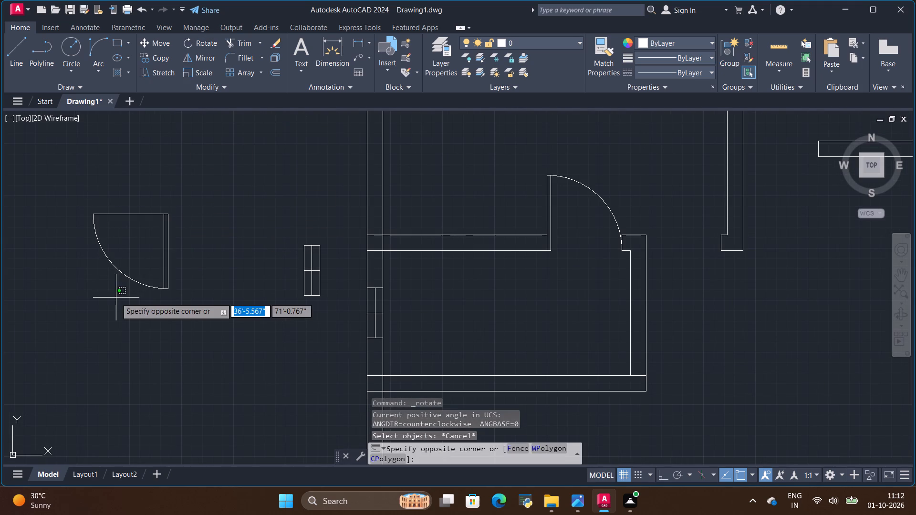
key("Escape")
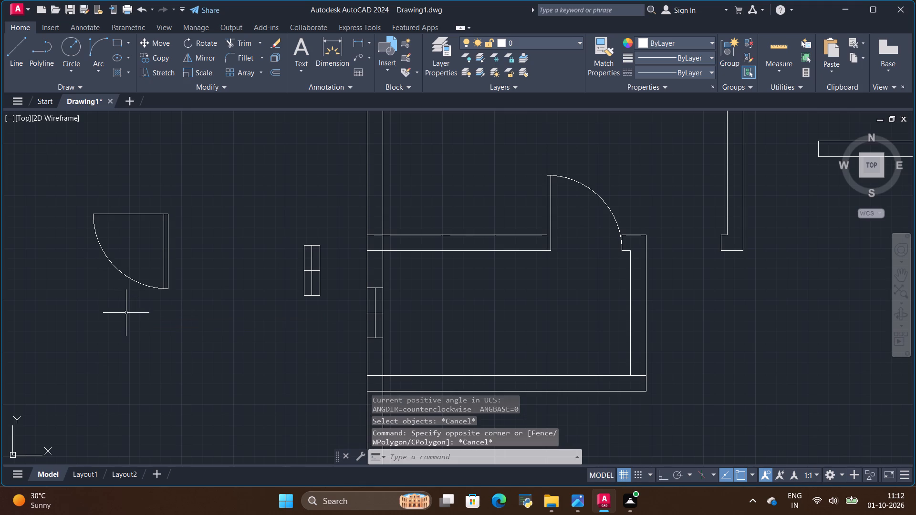
Rotate the spare door symbol nearest the plan by 180° about the upper-right corner of its leaf.
left_click(129, 277)
left_click(205, 41)
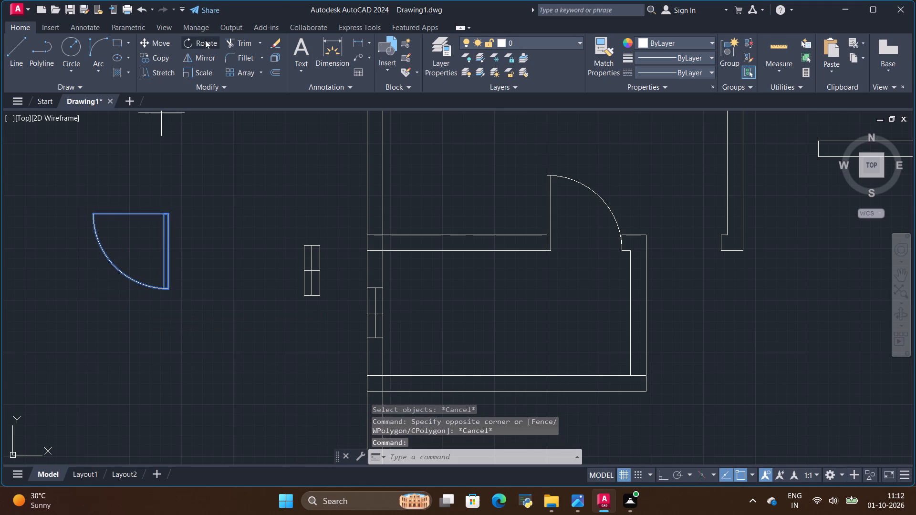
left_click(168, 216)
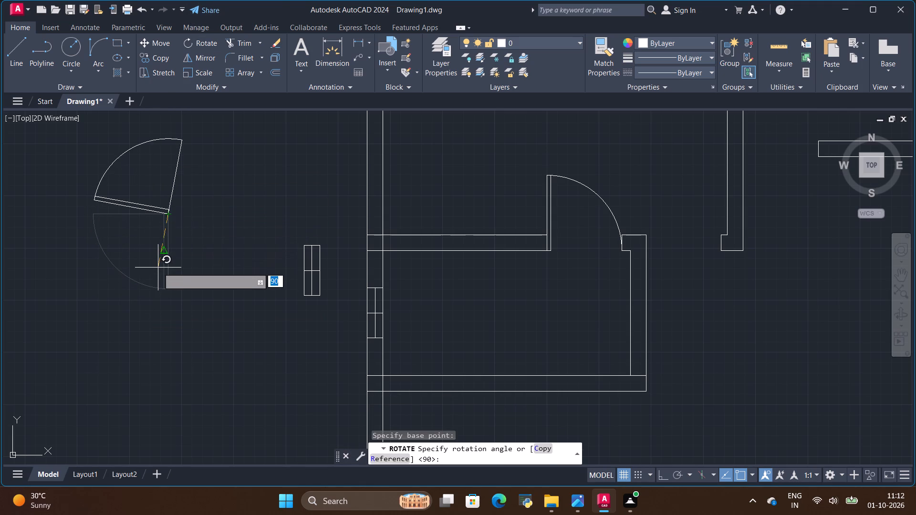
scroll(100, 213, "down", 1)
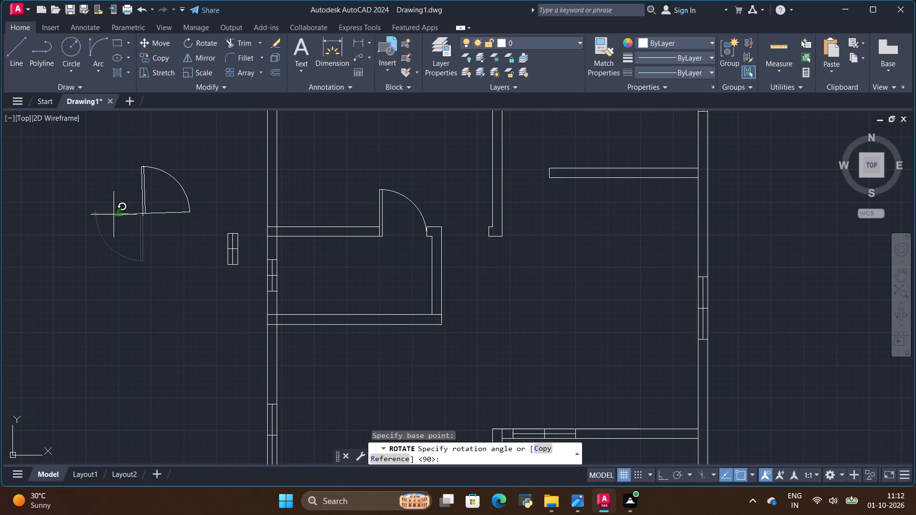
left_click(104, 216)
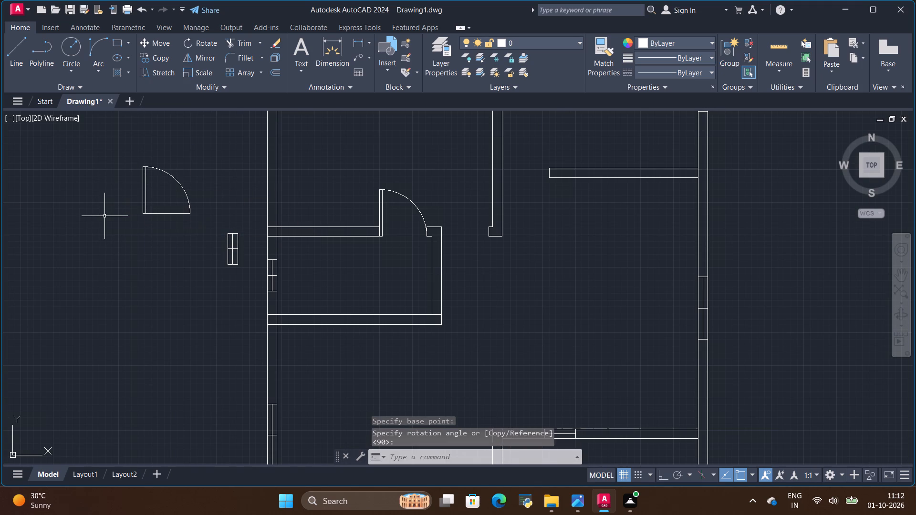
Mirror the rotated door symbol about the outer vertical edge of its leaf, keeping the source object.
left_click(206, 58)
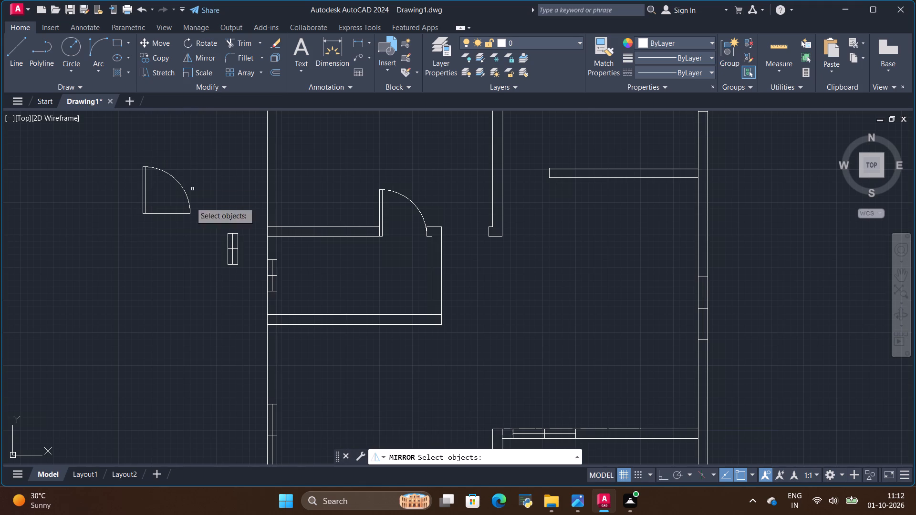
key("space")
left_click(143, 211)
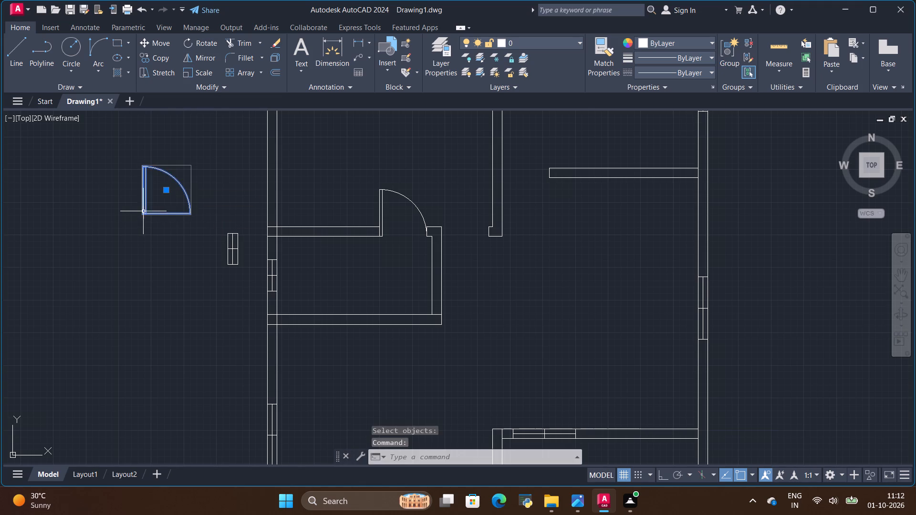
left_click(202, 56)
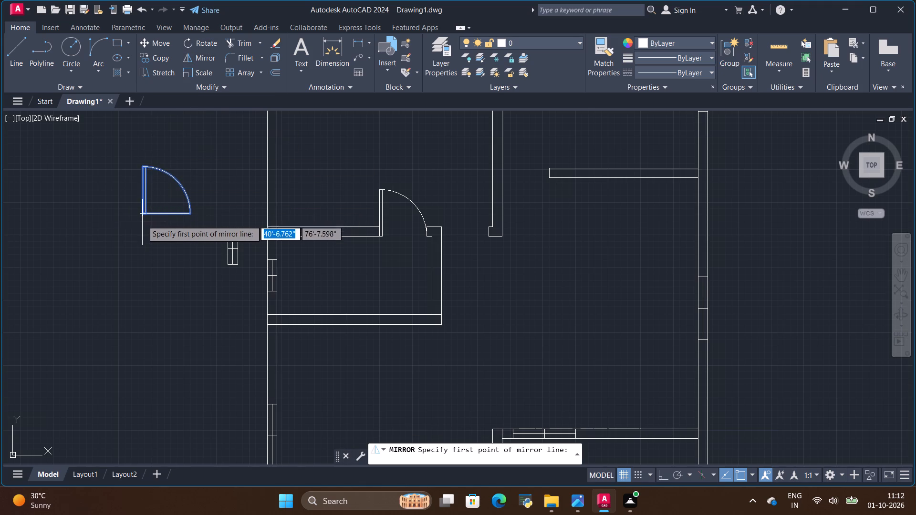
left_click(143, 213)
left_click(143, 204)
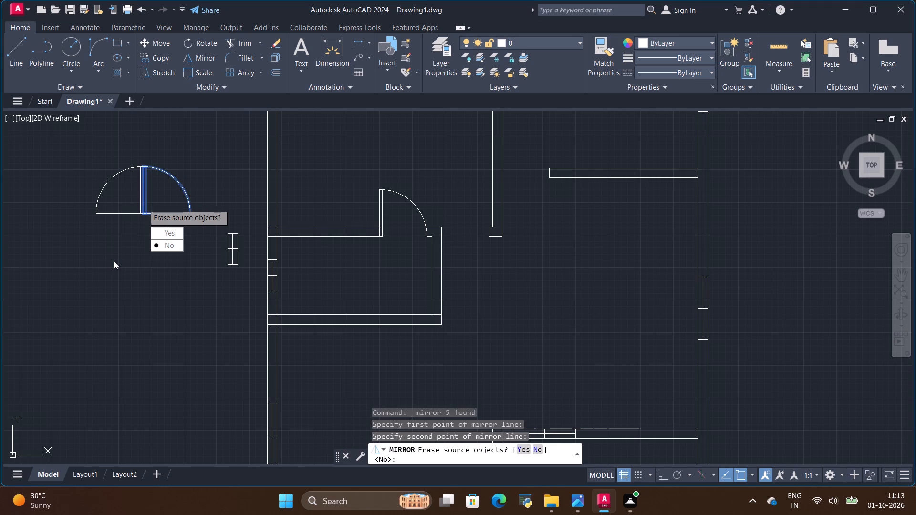
key("space")
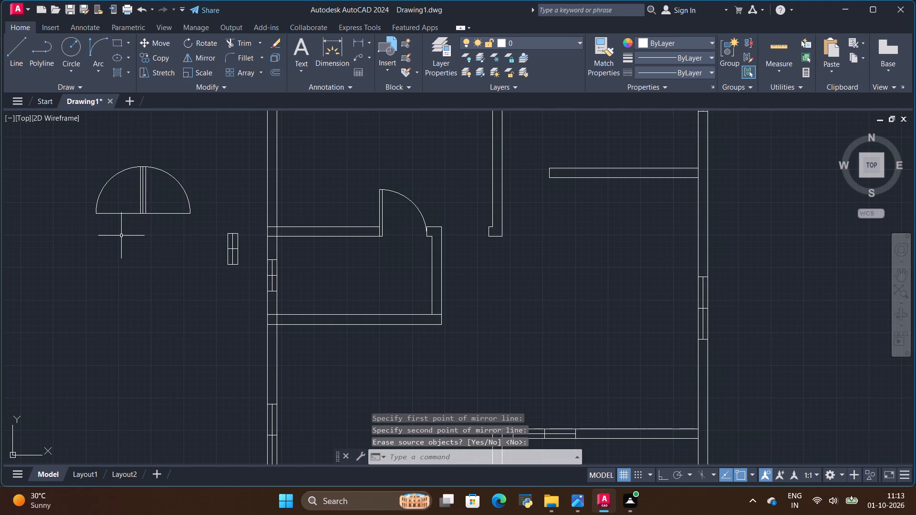
key("Escape")
Move the mirrored door symbol by its leaf's lower outer corner into the master bedroom opening, against the partition wall's end.
scroll(118, 215, "up", 2)
left_click(124, 214)
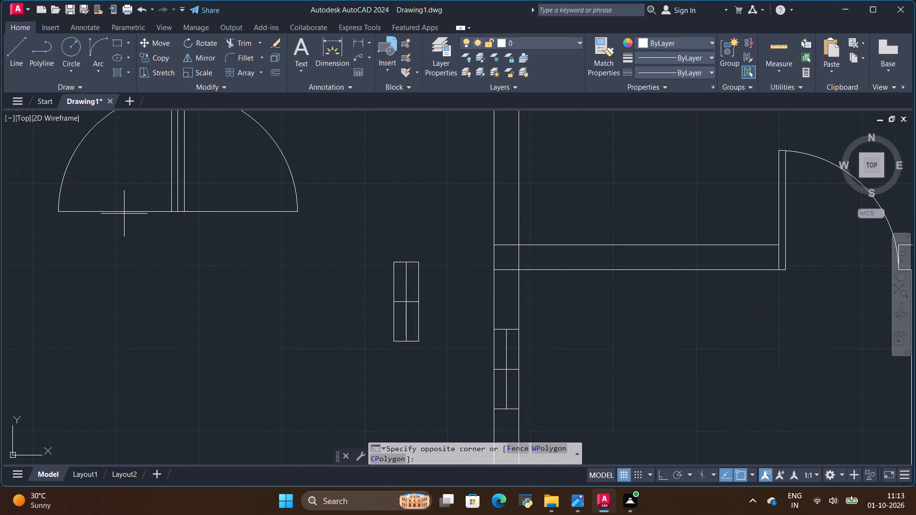
left_click(126, 211)
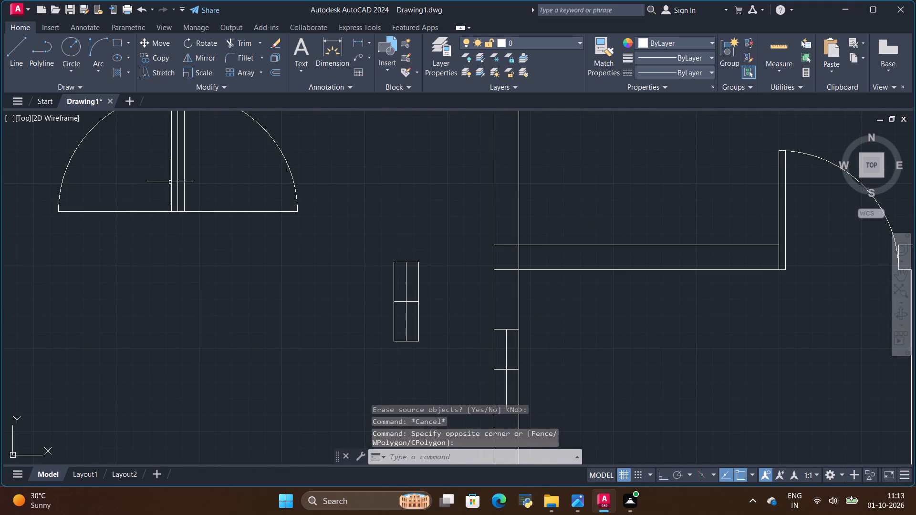
left_click(171, 182)
scroll(147, 237, "down", 2)
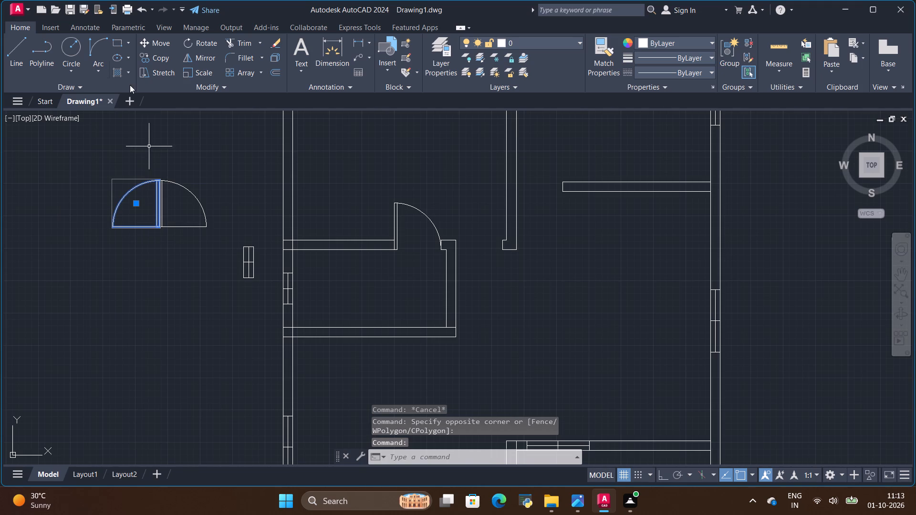
left_click(160, 42)
scroll(155, 225, "up", 3)
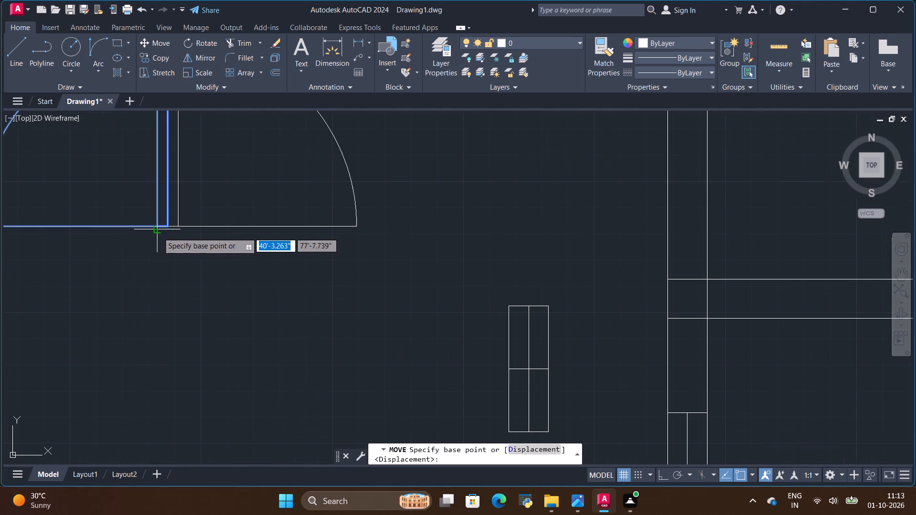
left_click(165, 226)
scroll(142, 311, "down", 3)
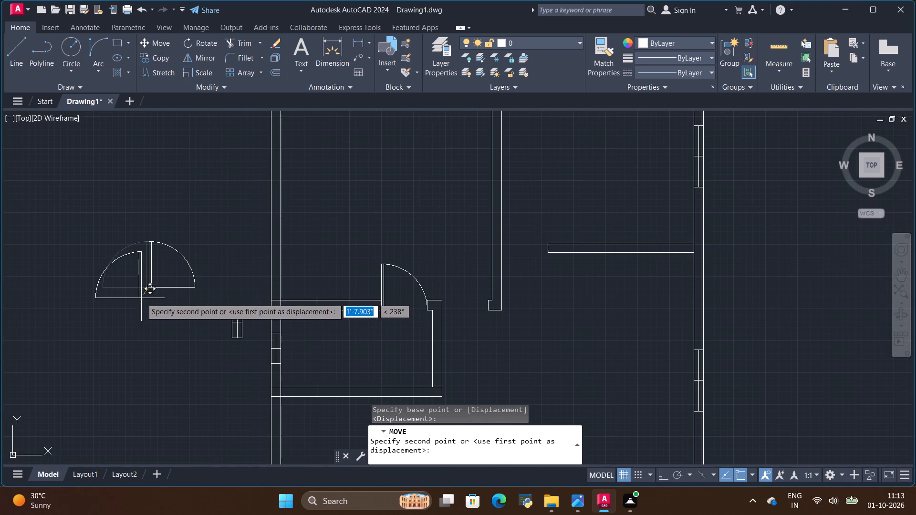
scroll(124, 294, "up", 2)
scroll(150, 272, "down", 1)
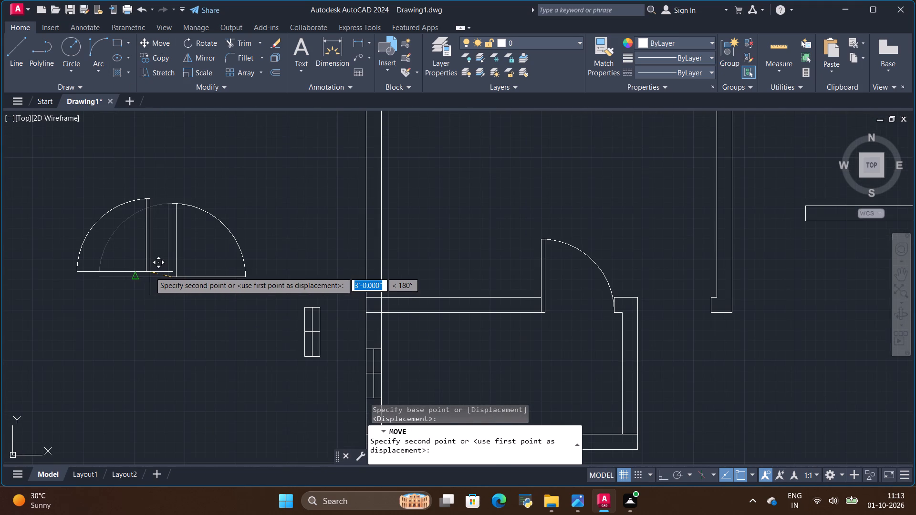
scroll(150, 272, "down", 2)
scroll(350, 293, "up", 3)
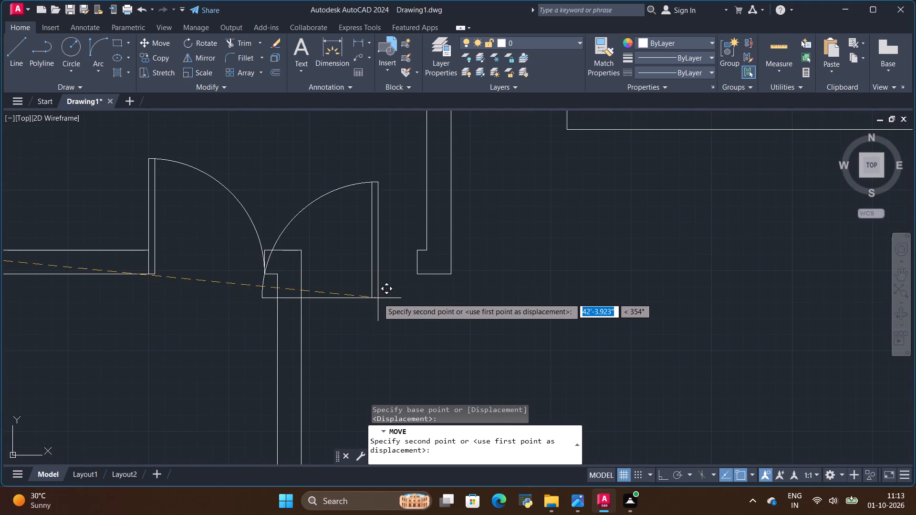
left_click(414, 275)
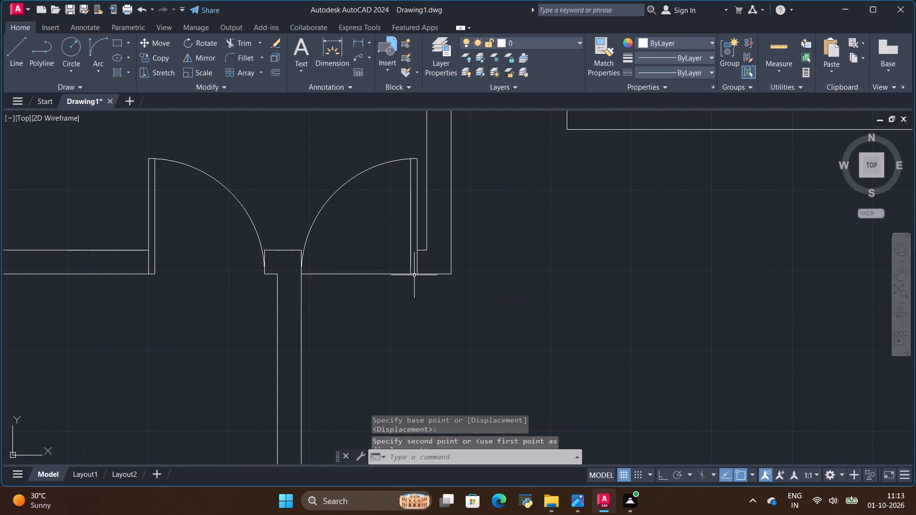
key("Escape")
Trim away the threshold line of the newly placed master bedroom door, leaving leaf and arc.
scroll(341, 308, "down", 2)
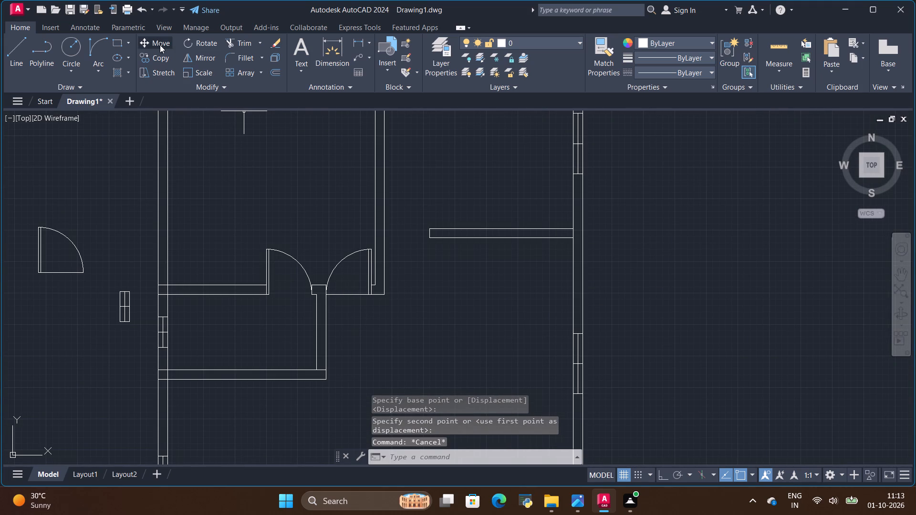
left_click(239, 42)
scroll(336, 272, "up", 2)
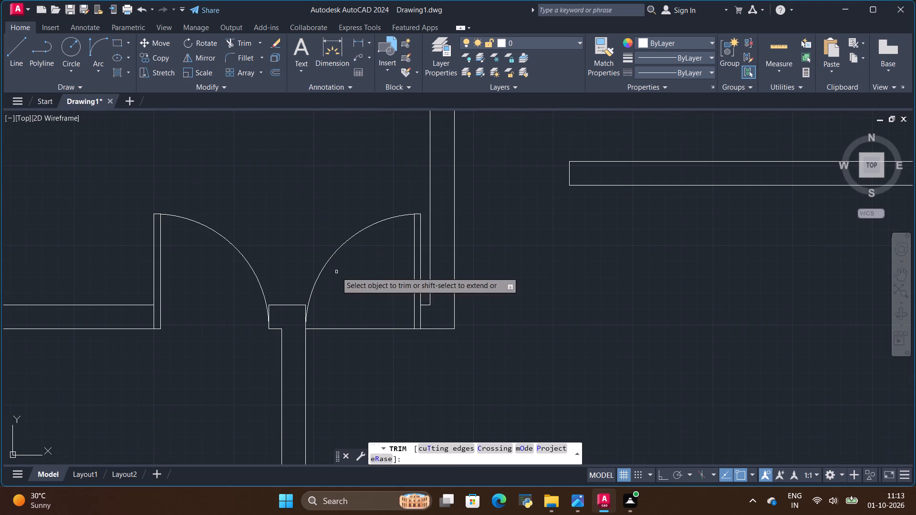
left_click_drag(352, 289, 378, 345)
scroll(337, 303, "down", 2)
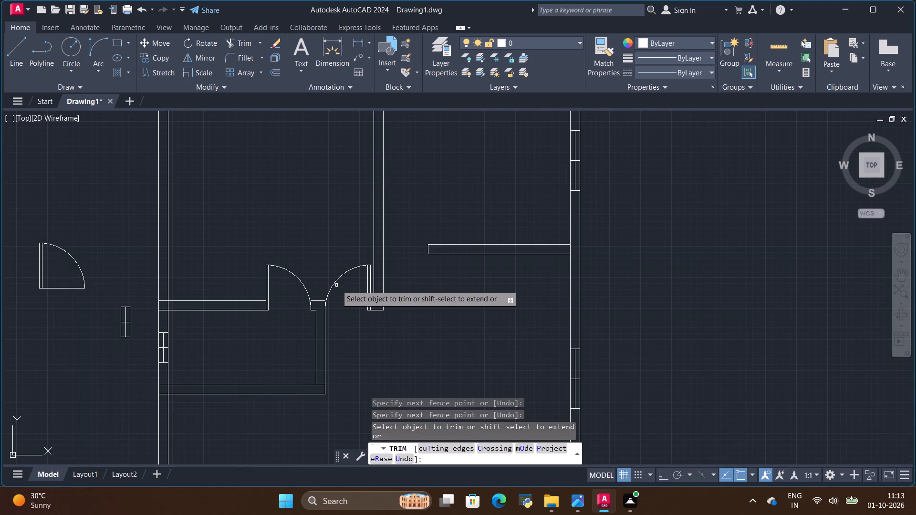
Compare the drawn plan with the reference image's ground floor and examine the staircase layout between the dining area and porch.
scroll(335, 263, "down", 1)
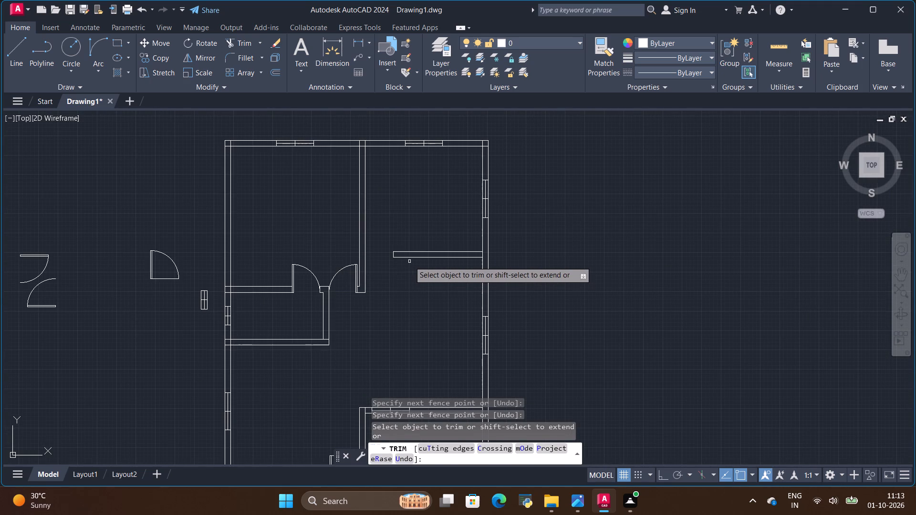
key("alt+Tab")
key("alt+Tab")
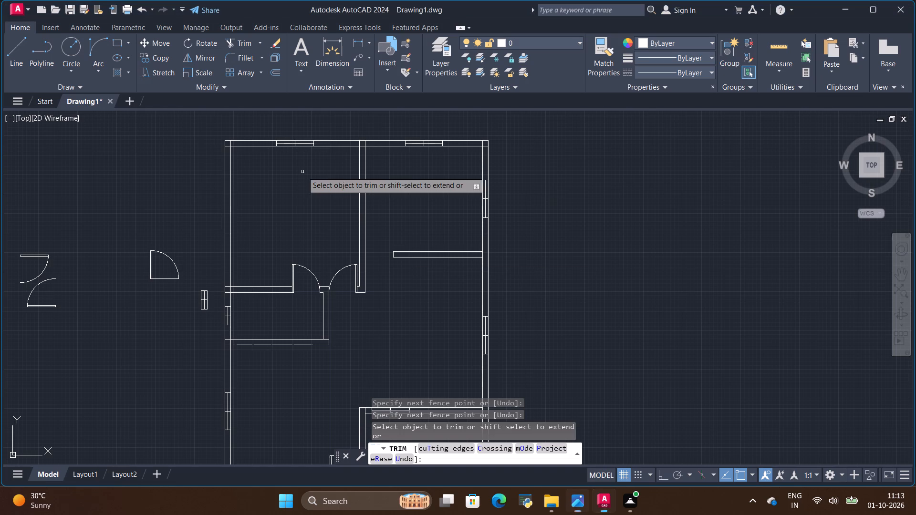
key("alt+Tab")
scroll(383, 199, "down", 1)
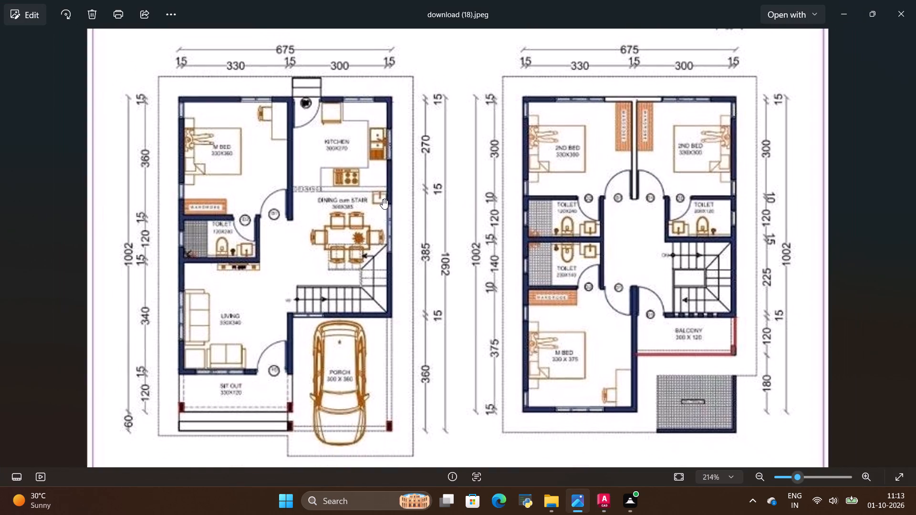
key("alt+Tab")
scroll(383, 196, "down", 2)
scroll(358, 313, "up", 1)
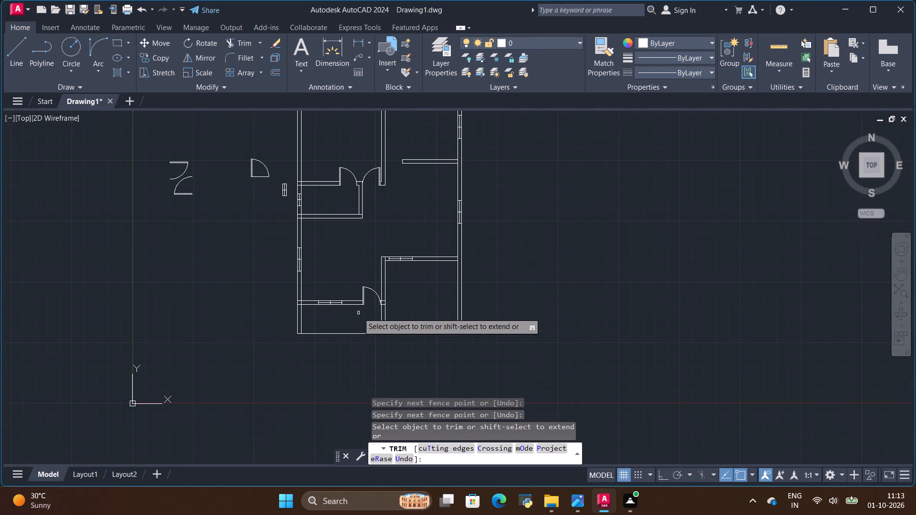
key("alt+Tab")
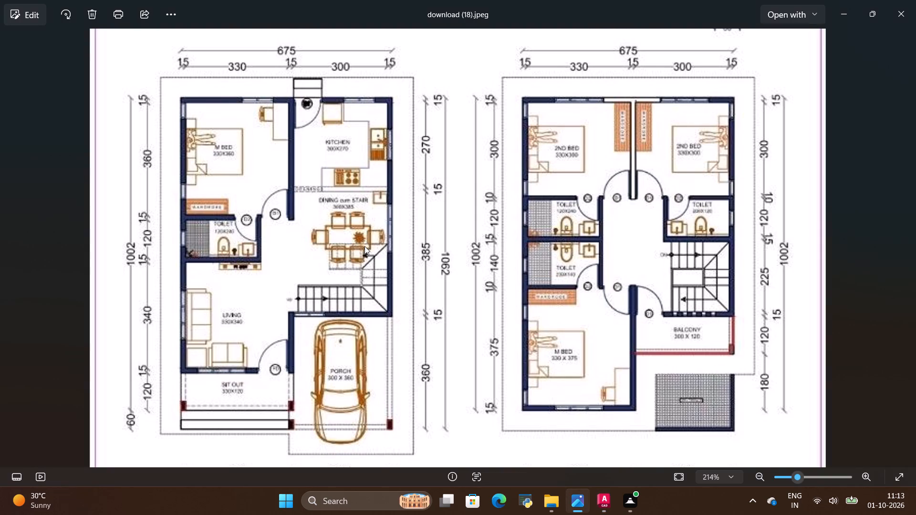
key("alt+Tab")
key("alt+Tab")
key("alt+Tab")
scroll(541, 175, "down", 1)
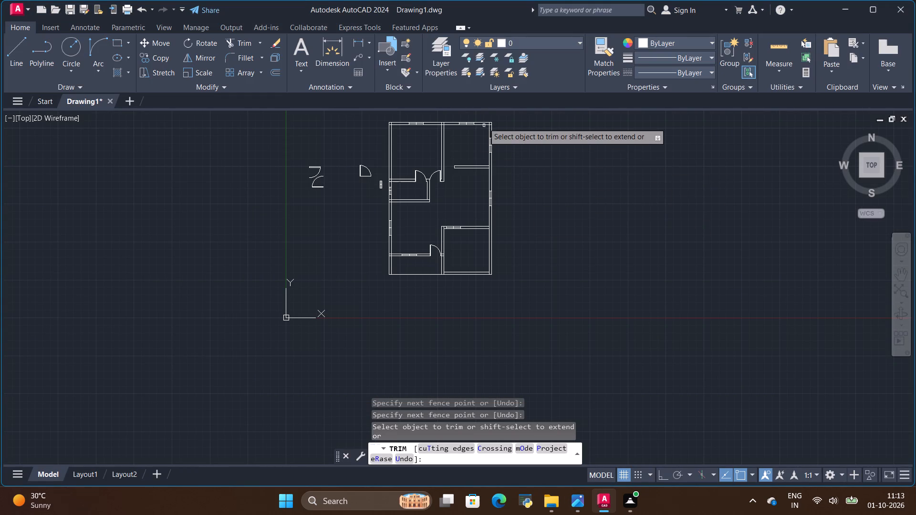
scroll(484, 121, "up", 1)
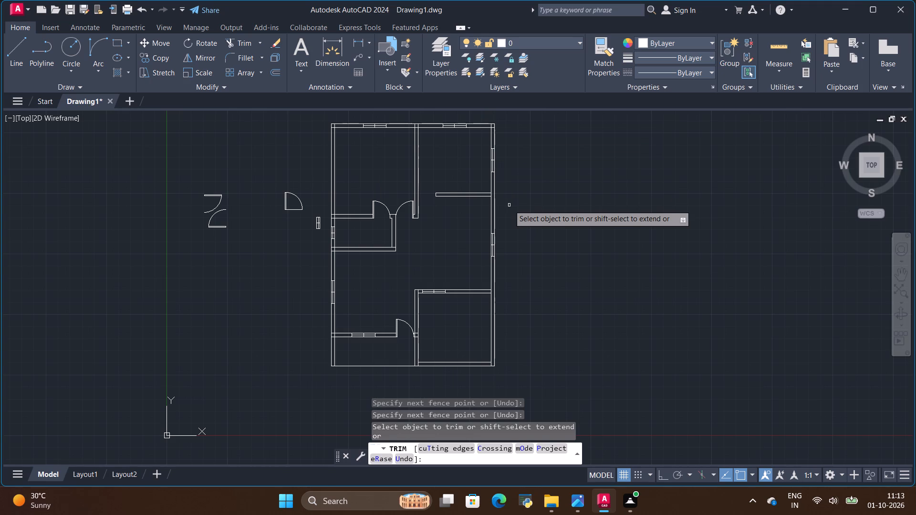
key("alt+Tab")
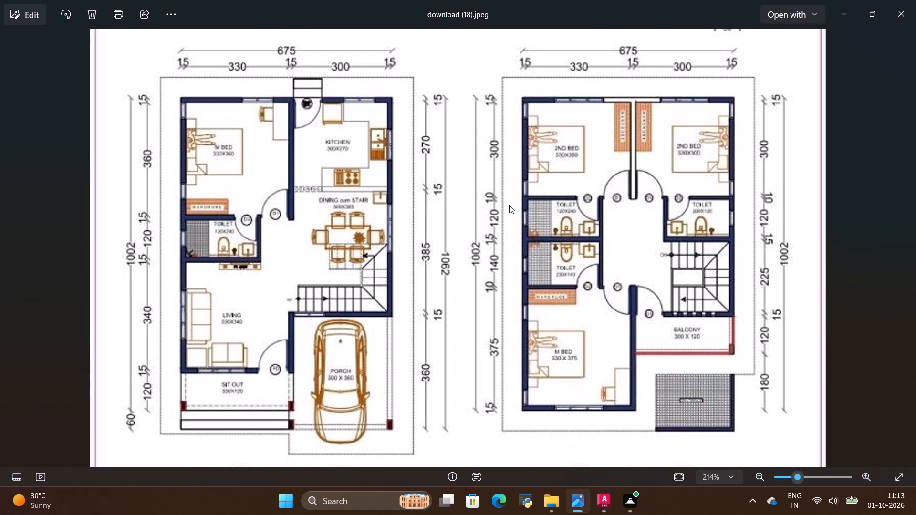
key("alt+Tab")
scroll(292, 196, "up", 2)
scroll(313, 199, "down", 2)
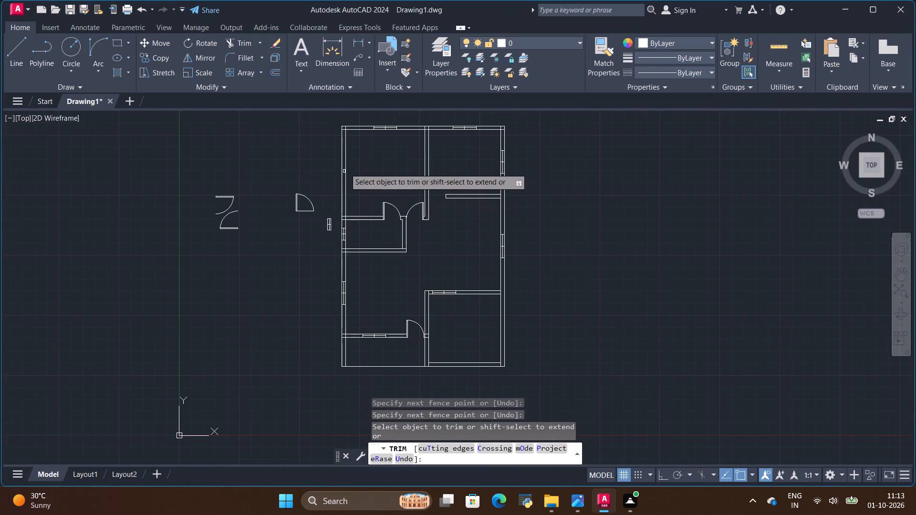
key("alt+Tab")
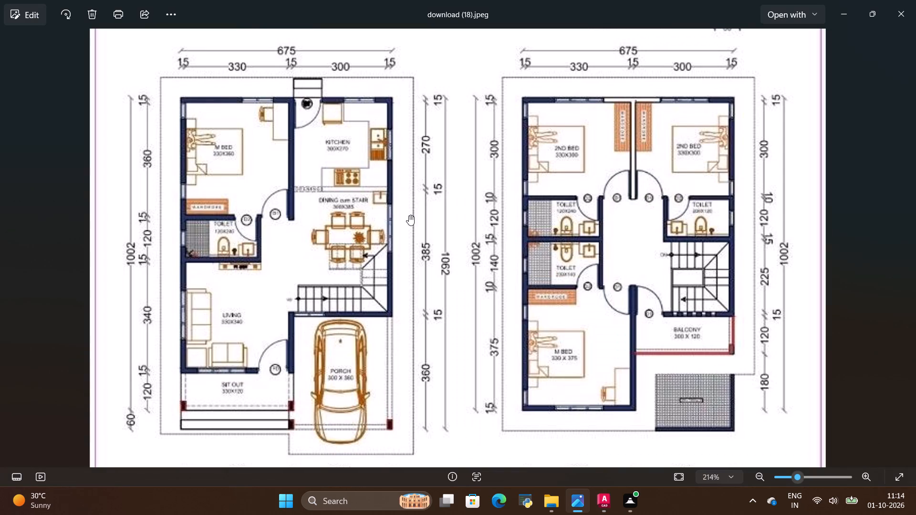
key("alt+Tab")
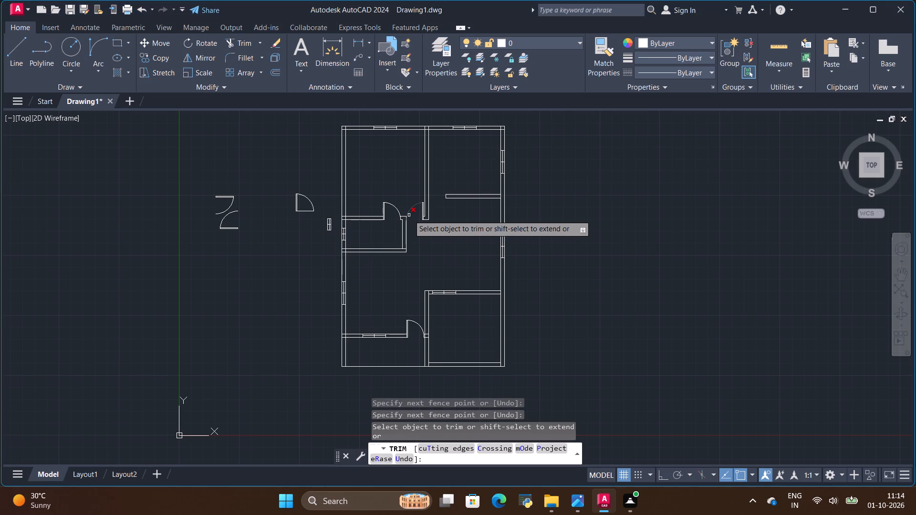
key("alt+Tab")
scroll(331, 305, "up", 2)
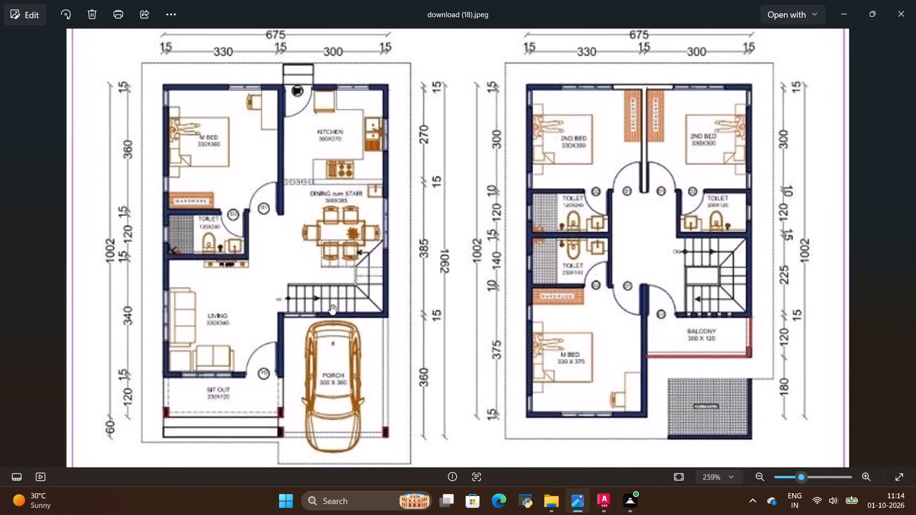
scroll(329, 269, "up", 3)
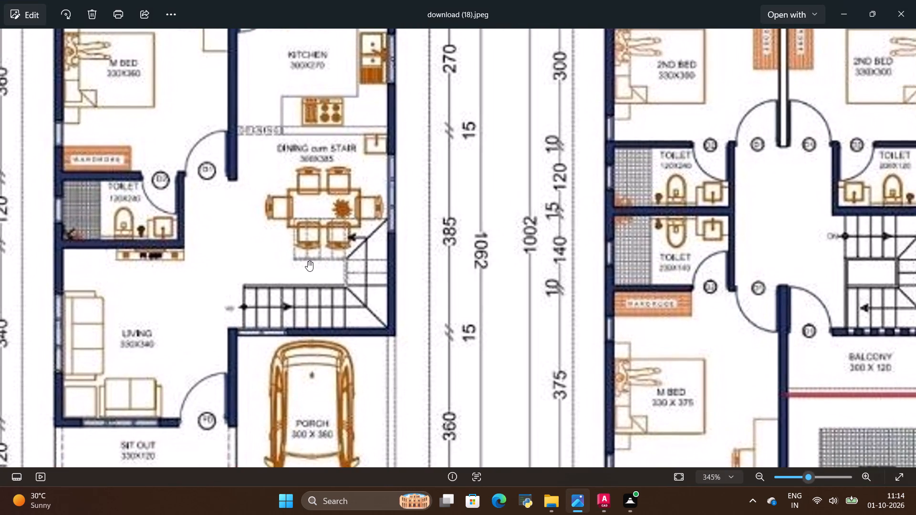
scroll(308, 261, "down", 3)
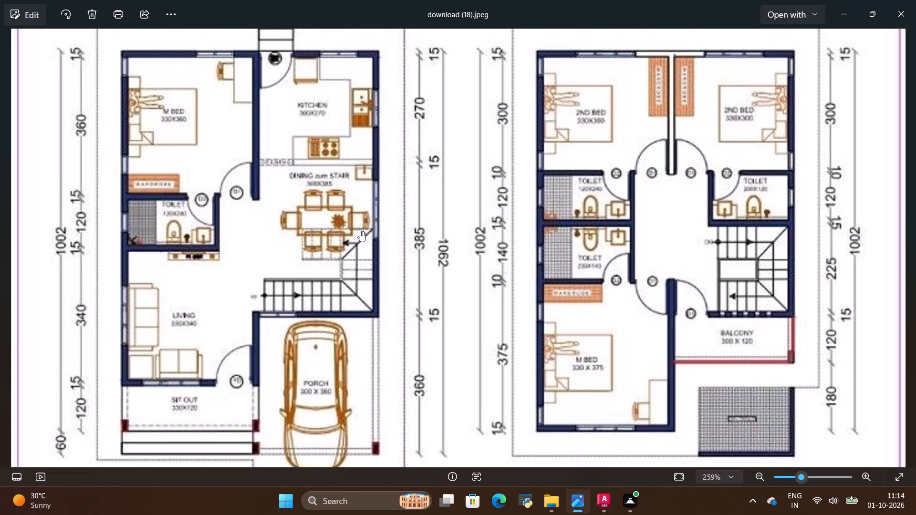
scroll(370, 239, "down", 1)
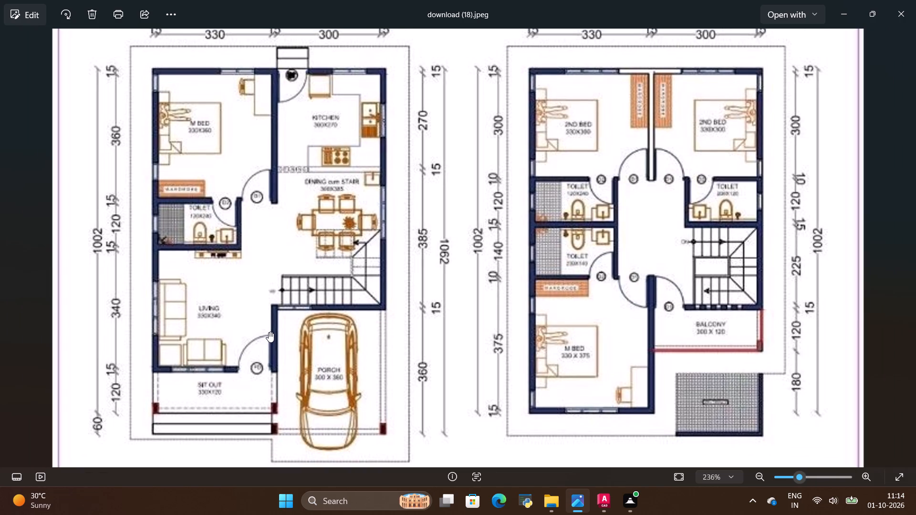
key("alt+Tab")
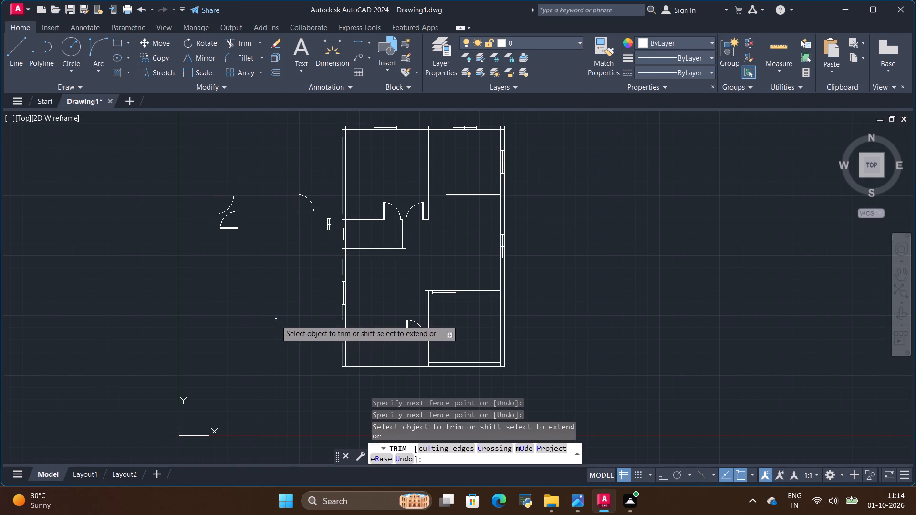
Draw a 4' vertical line upward from the porch's upper wall where it meets the partition wall's inner face, with ortho on.
scroll(418, 267, "up", 2)
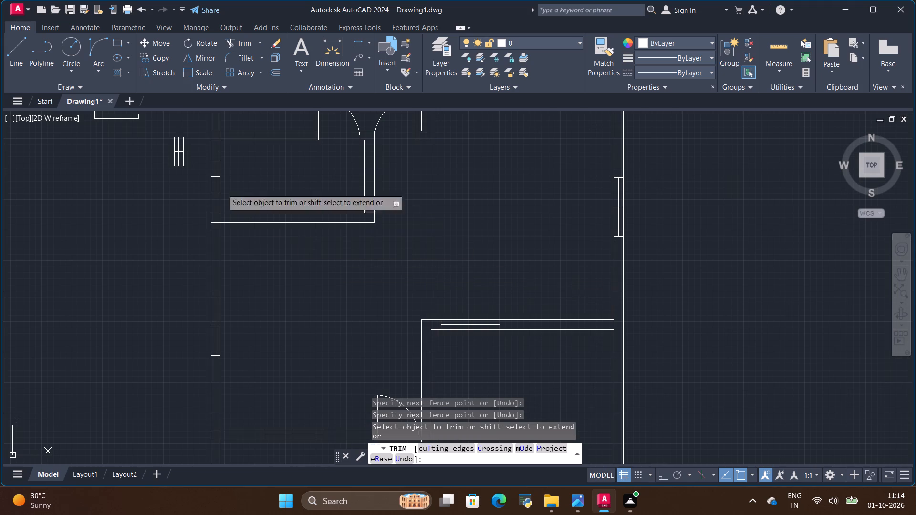
left_click(13, 52)
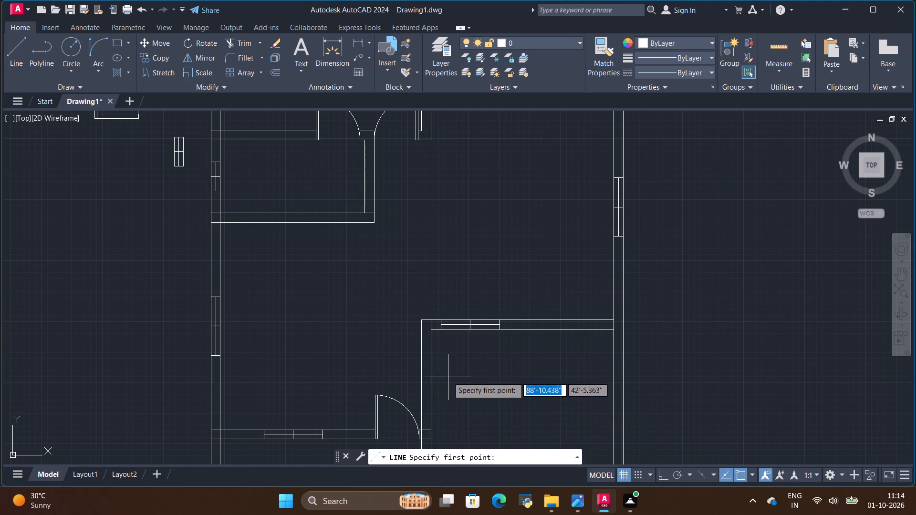
scroll(451, 312, "up", 2)
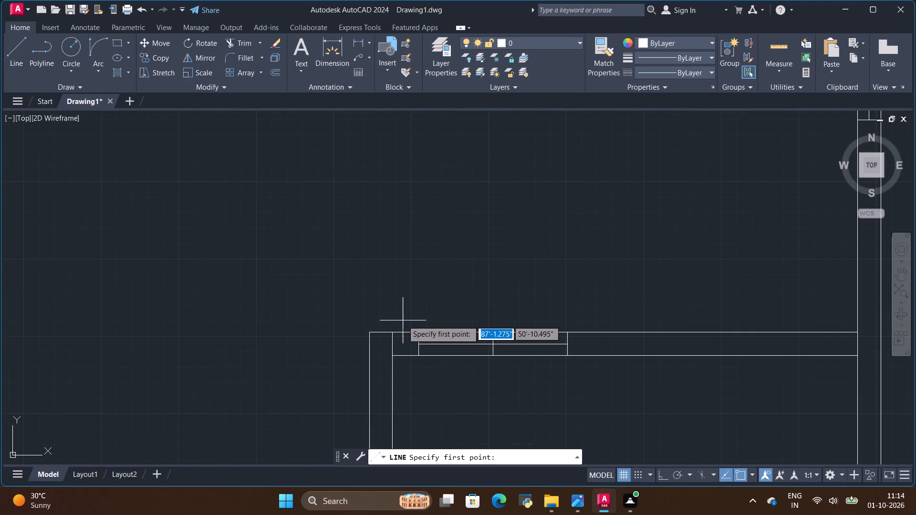
scroll(403, 320, "down", 2)
scroll(404, 311, "up", 2)
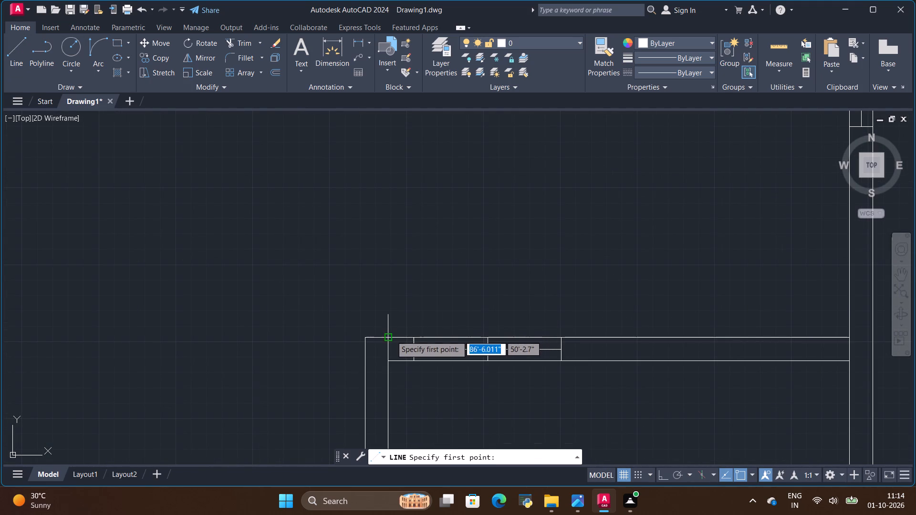
left_click(391, 336)
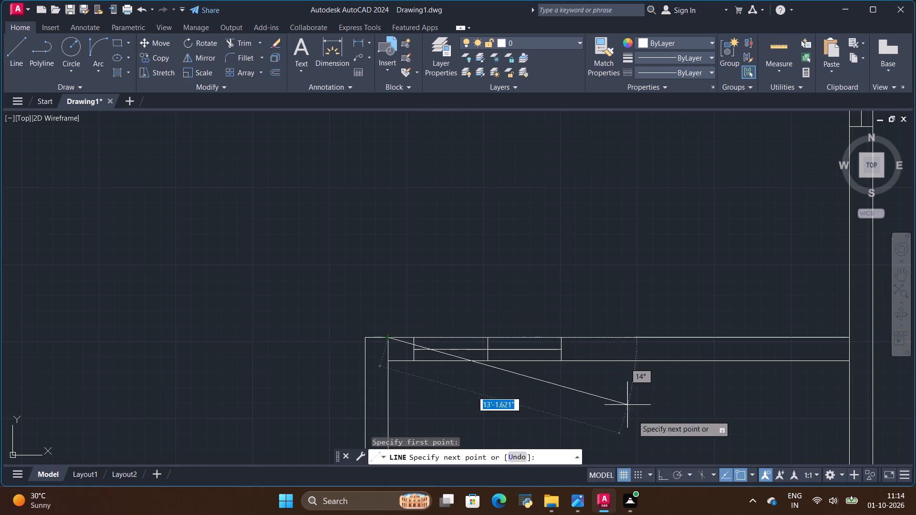
left_click(659, 475)
scroll(374, 247, "down", 2)
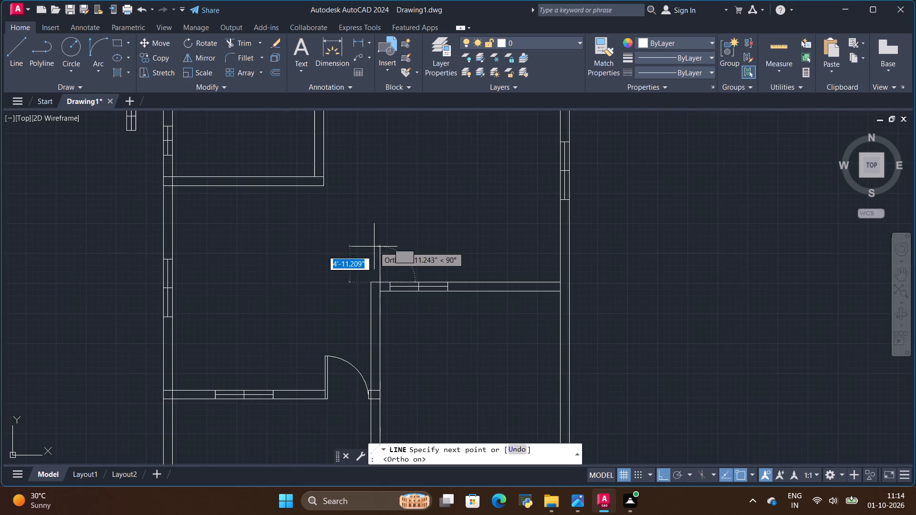
scroll(377, 244, "down", 2)
scroll(396, 216, "up", 2)
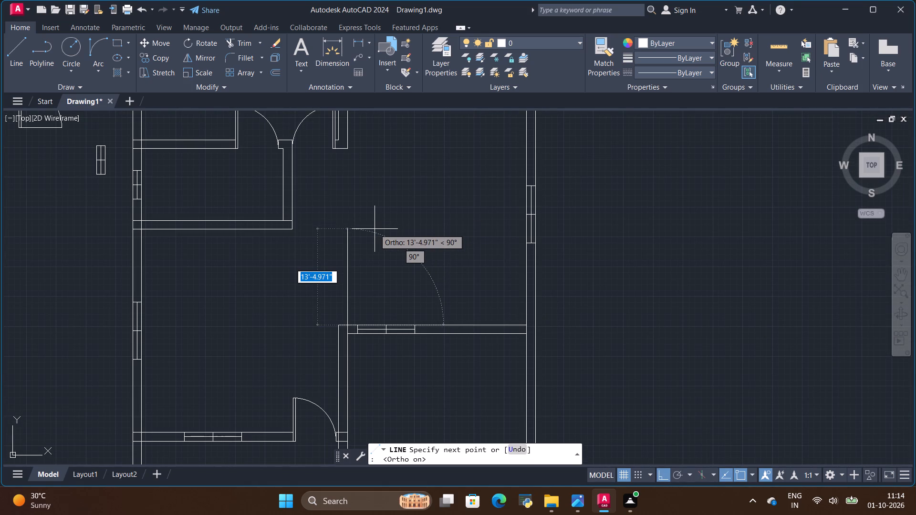
scroll(375, 229, "down", 2)
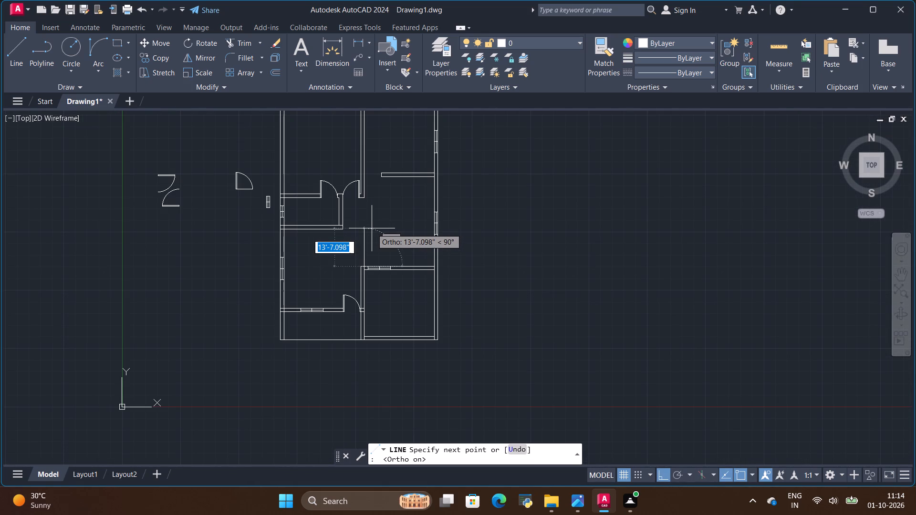
scroll(370, 247, "up", 2)
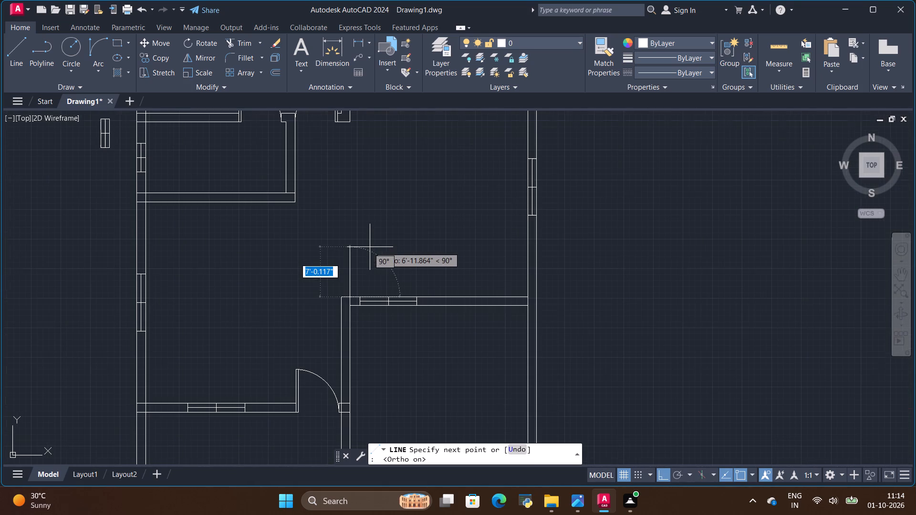
key("BackSpace")
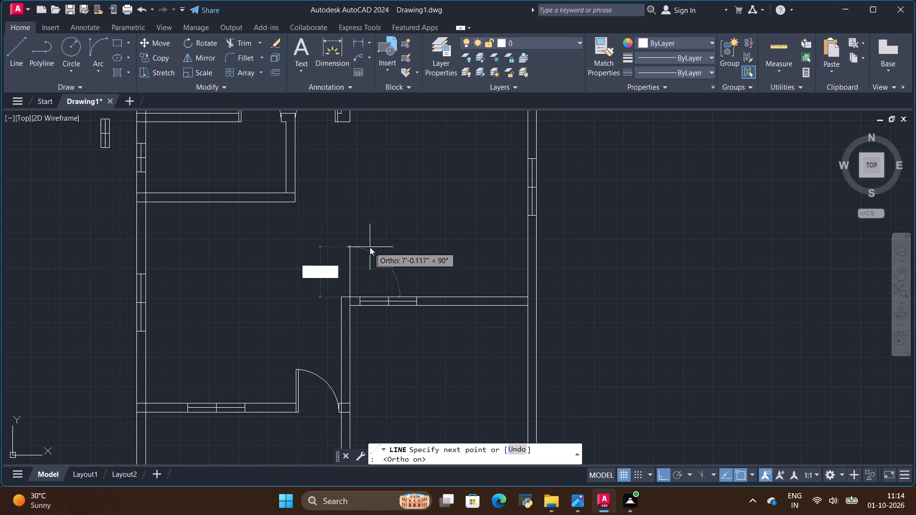
type("4'")
key("Return")
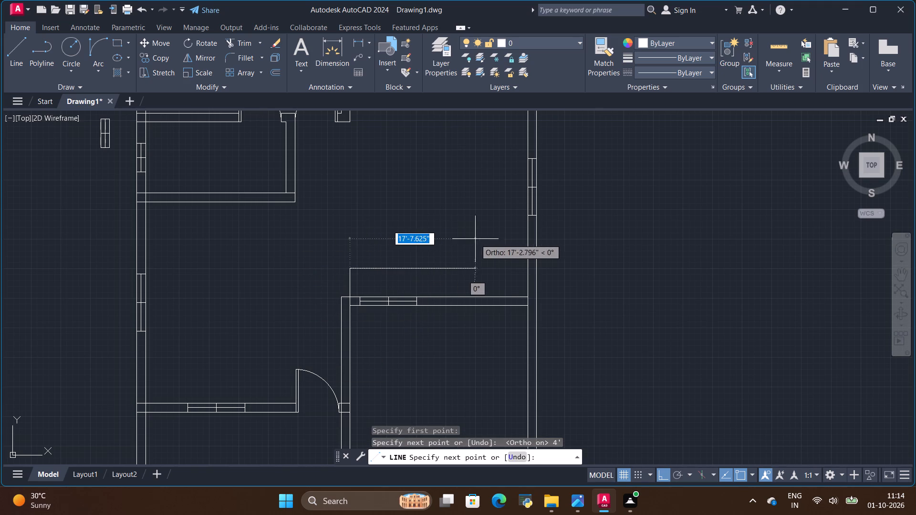
Compare the drawn dining area with the reference image's ground floor and examine the staircase's width and layout.
key("alt+Tab")
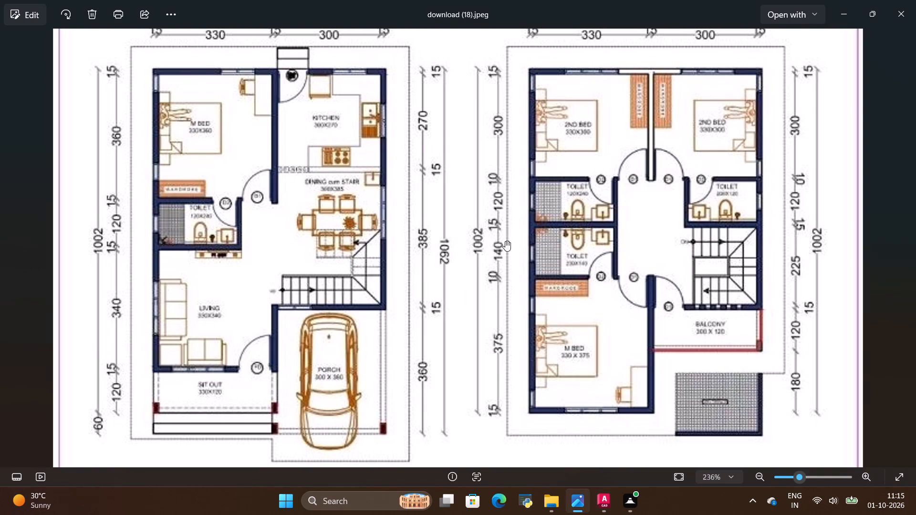
key("alt+Tab")
scroll(399, 264, "up", 2)
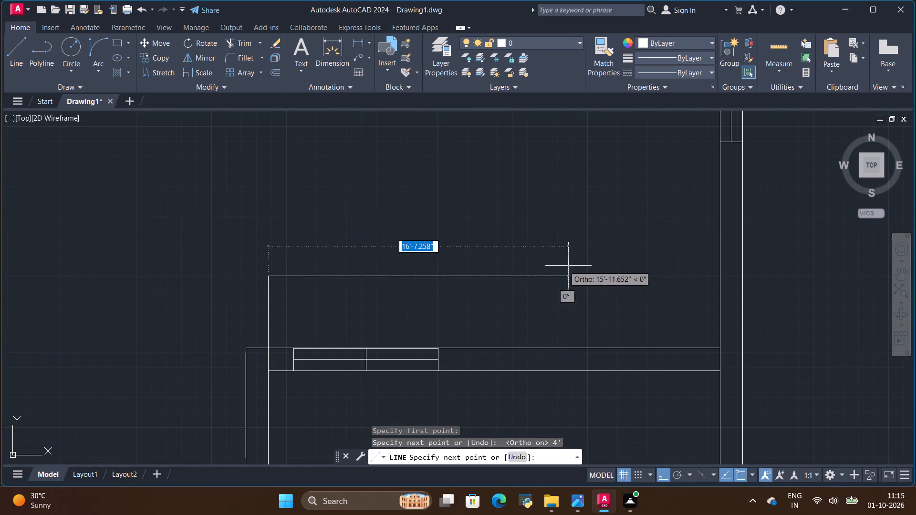
key("alt+Tab")
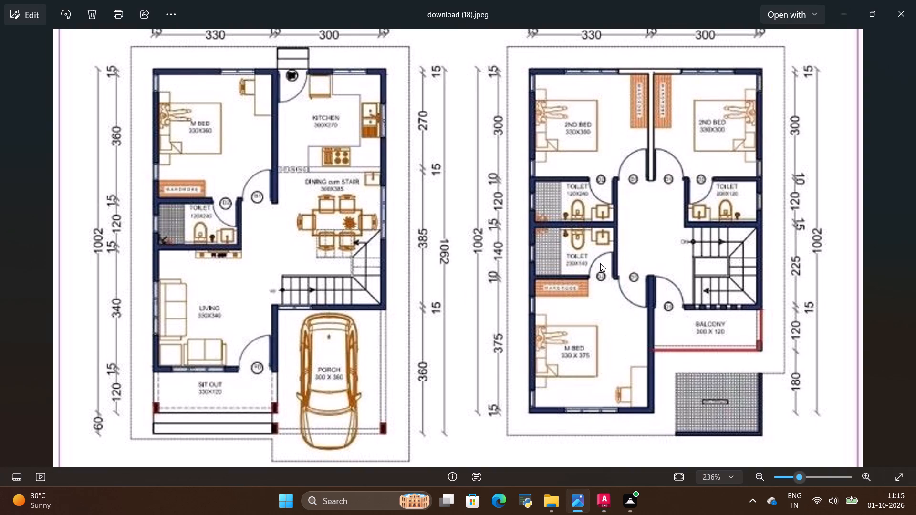
key("alt+Tab")
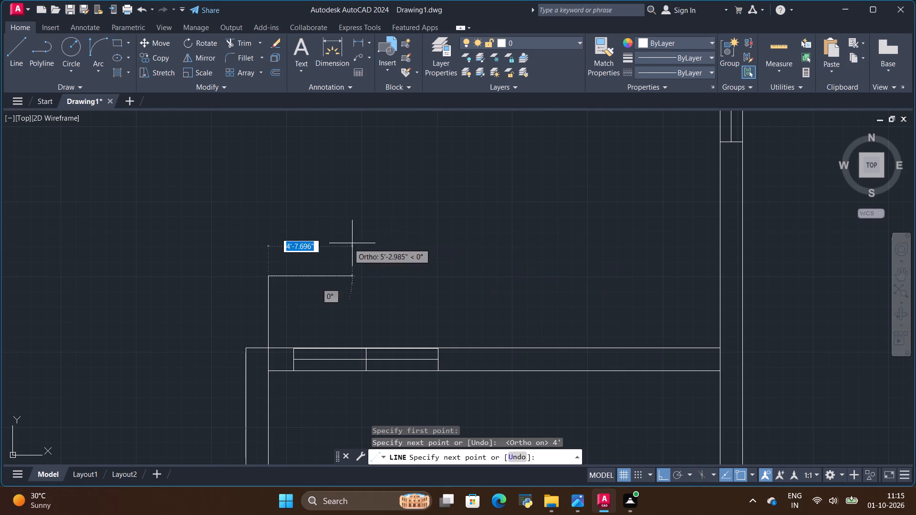
scroll(289, 224, "down", 4)
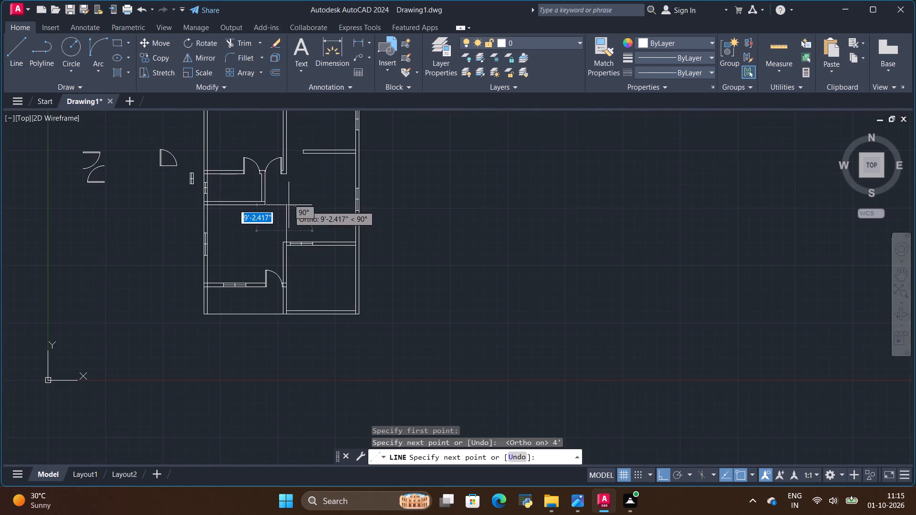
scroll(285, 202, "up", 1)
key("alt+Tab")
key("alt+Tab")
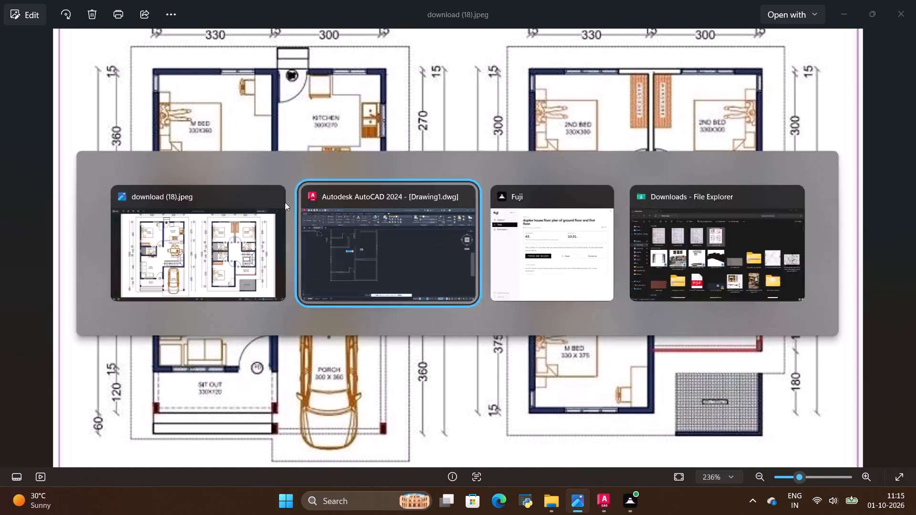
key("alt+Tab")
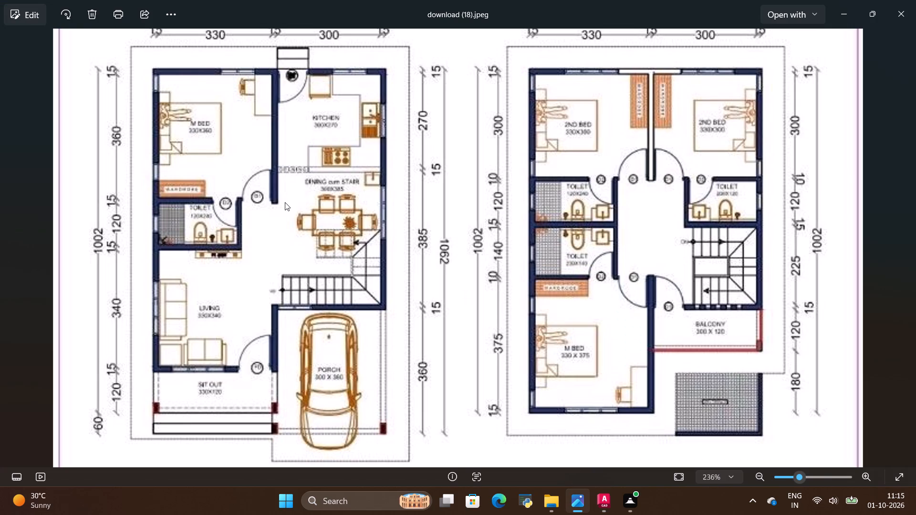
key("alt+Tab")
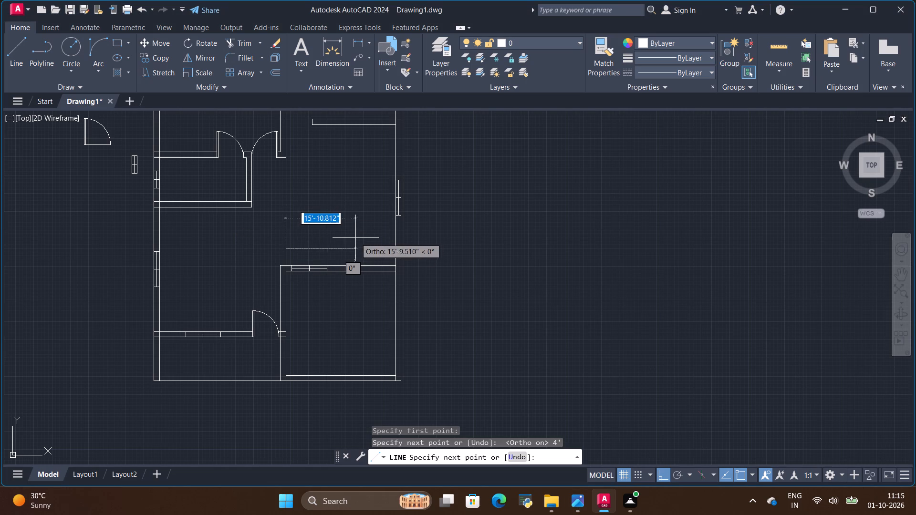
scroll(275, 229, "up", 2)
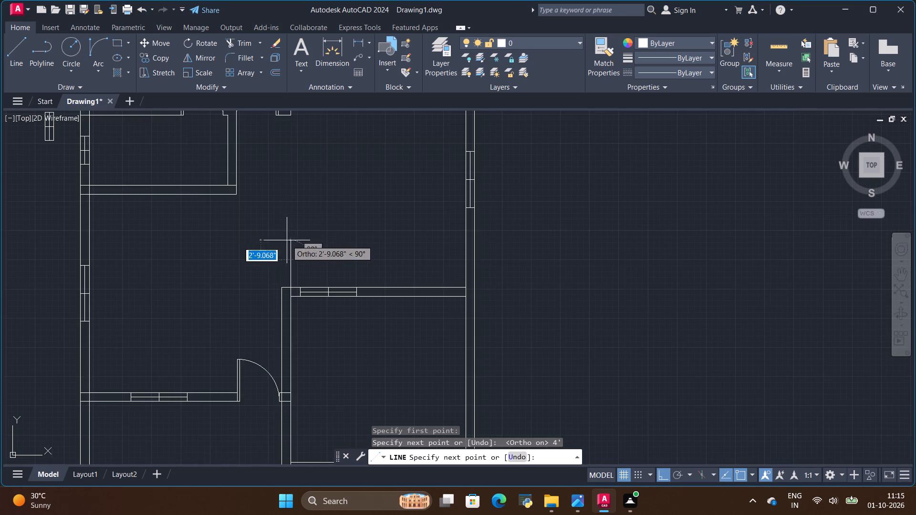
scroll(287, 240, "up", 2)
scroll(540, 273, "down", 2)
scroll(619, 280, "down", 1)
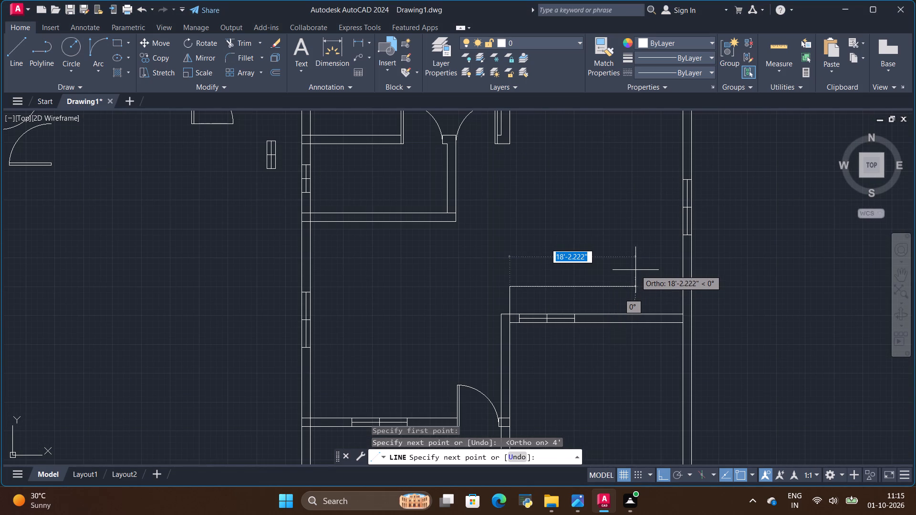
key("Escape")
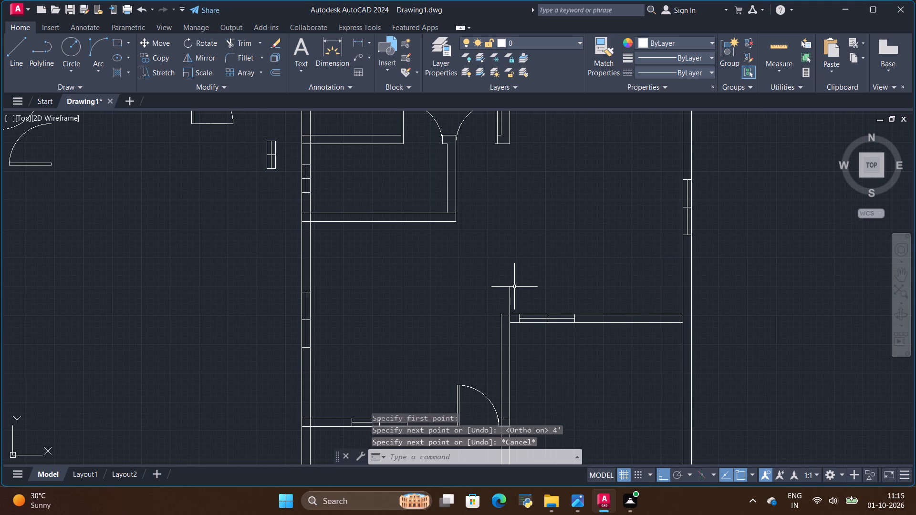
Add a 1' vertical line segment continuing upward from the top end of the 4' stair line.
left_click(13, 51)
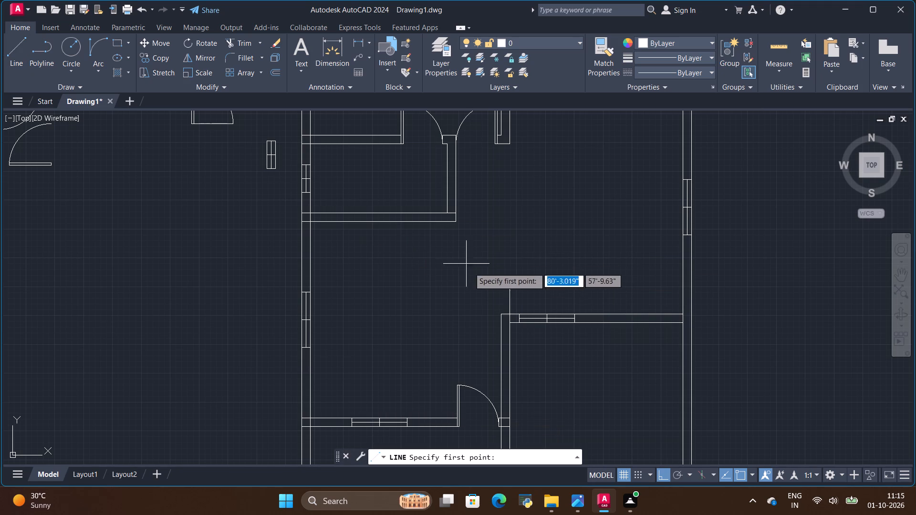
left_click(507, 285)
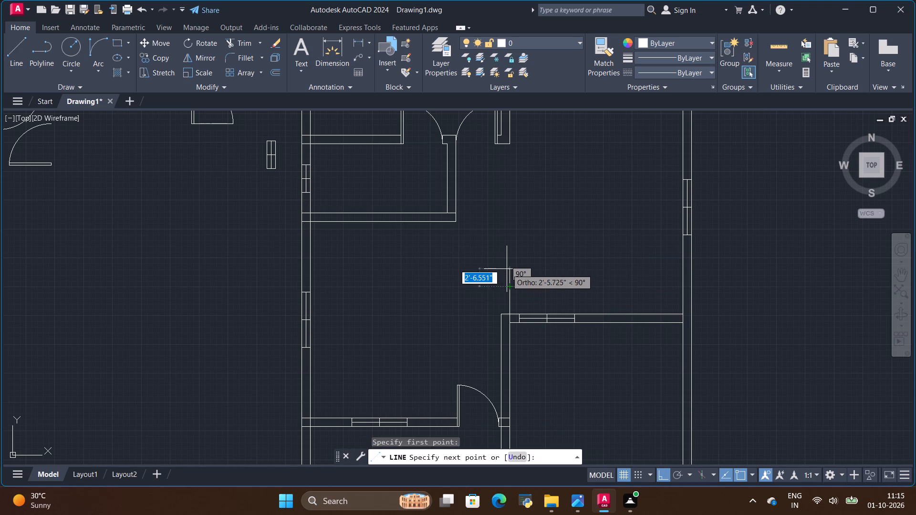
key("BackSpace")
type("1'")
key("Return")
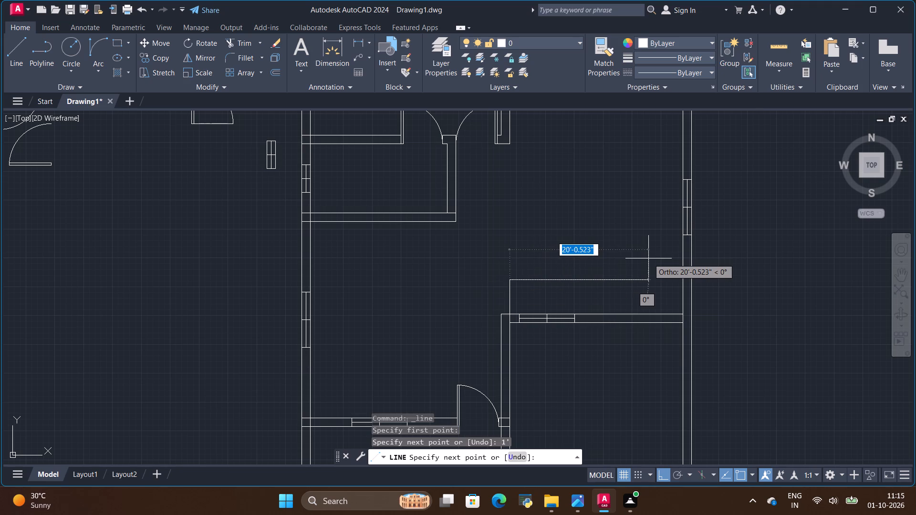
key("Escape")
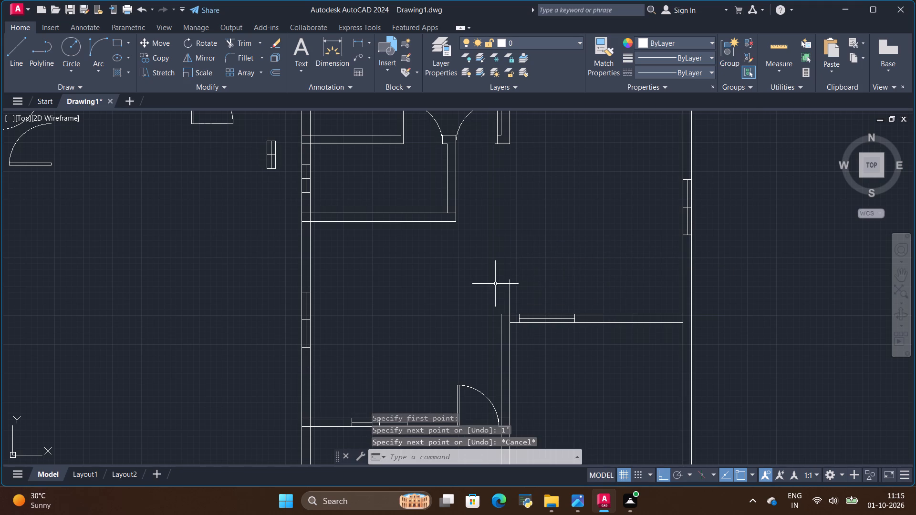
Draw a vertical line along the east wall's inner face, from the porch's upper wall to the dining window's lower corner.
scroll(498, 282, "up", 1)
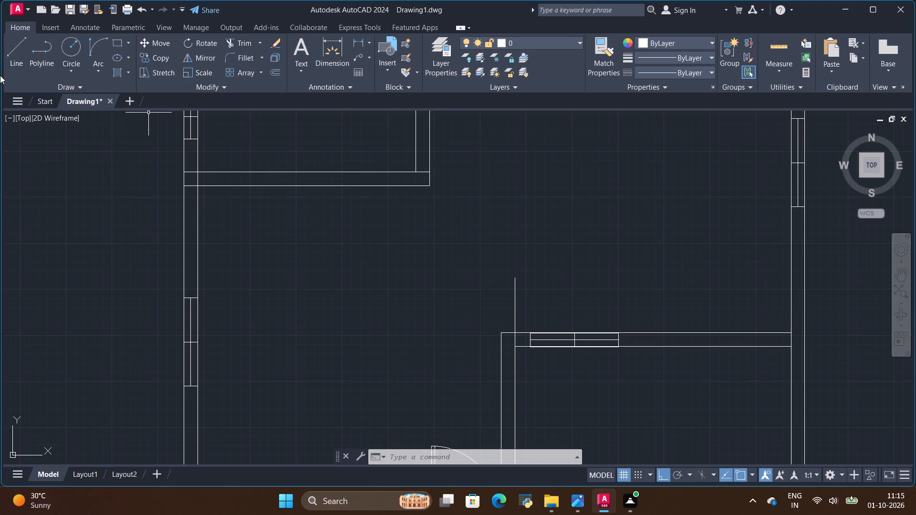
left_click(11, 51)
left_click(795, 330)
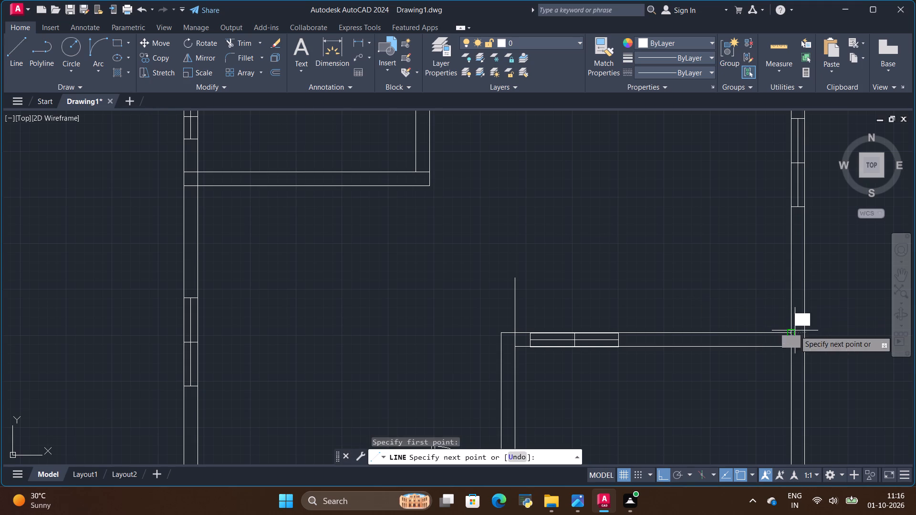
left_click(790, 205)
key("Escape")
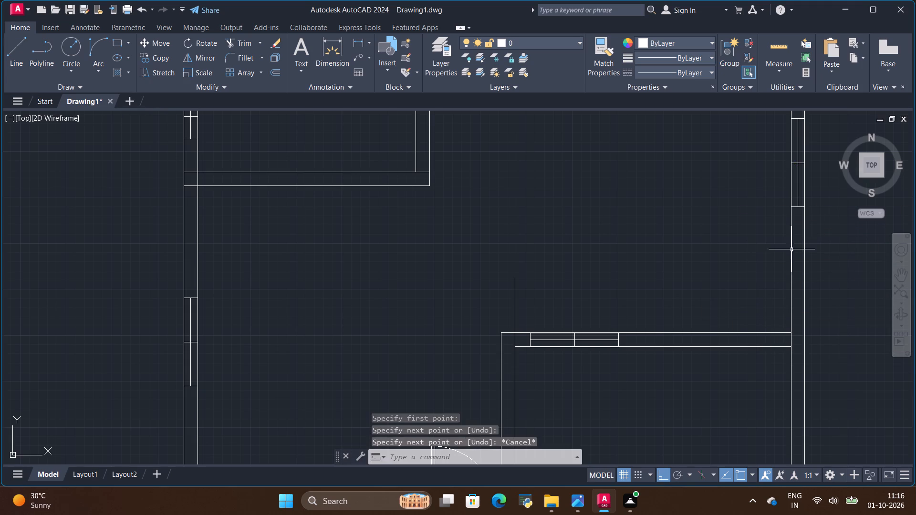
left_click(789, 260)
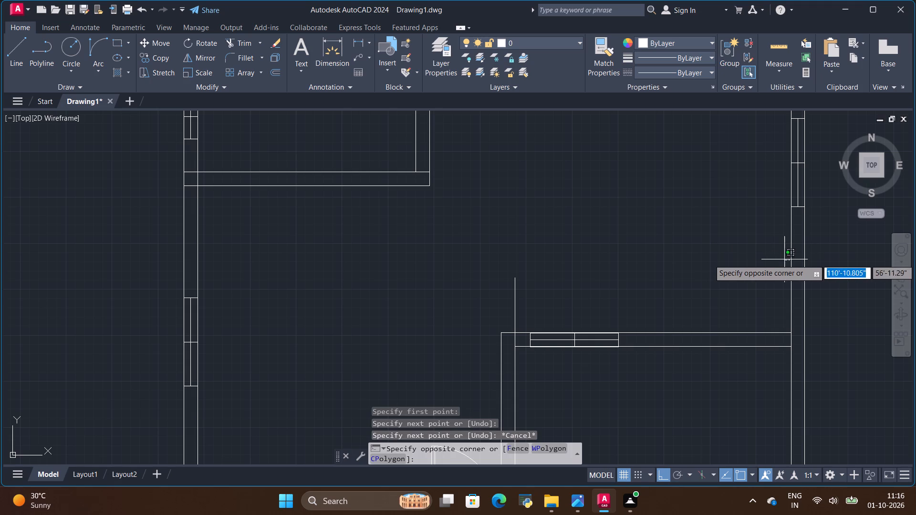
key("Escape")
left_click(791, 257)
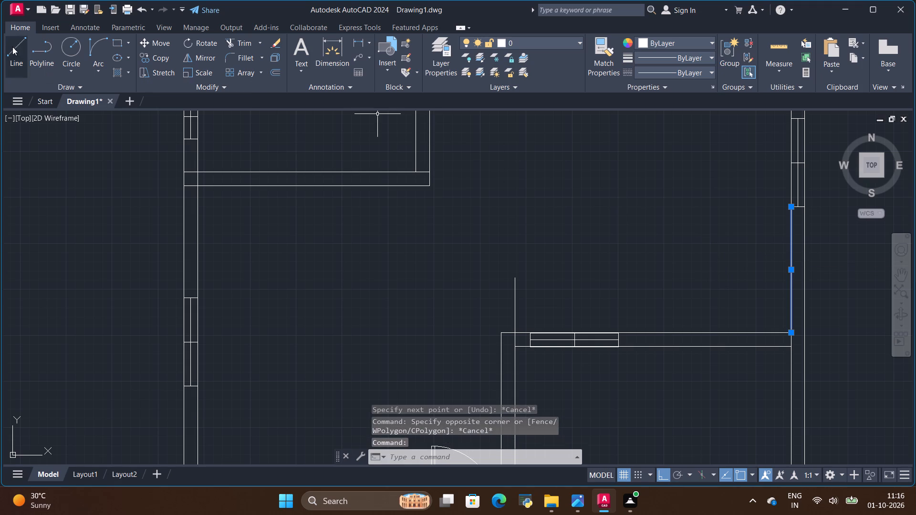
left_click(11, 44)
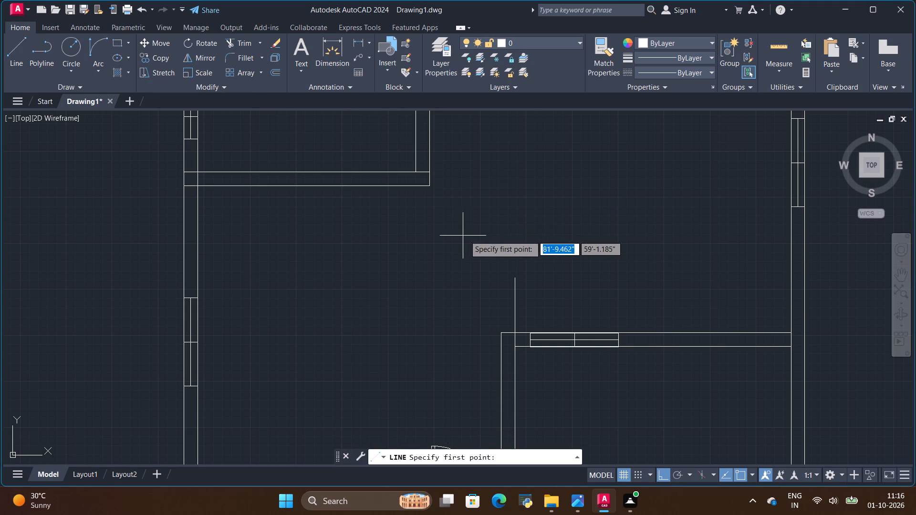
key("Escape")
Copy the vertical line on the east wall's inner face 5' to the west.
left_click(790, 271)
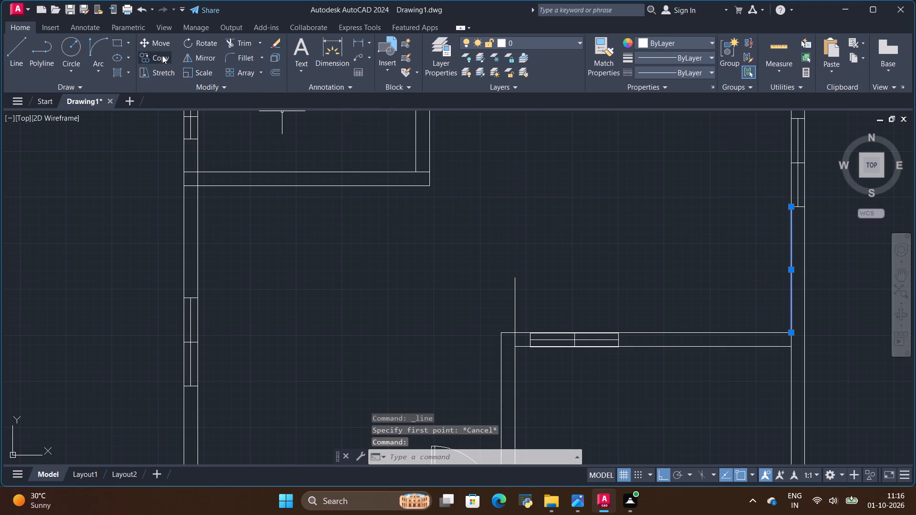
left_click(160, 56)
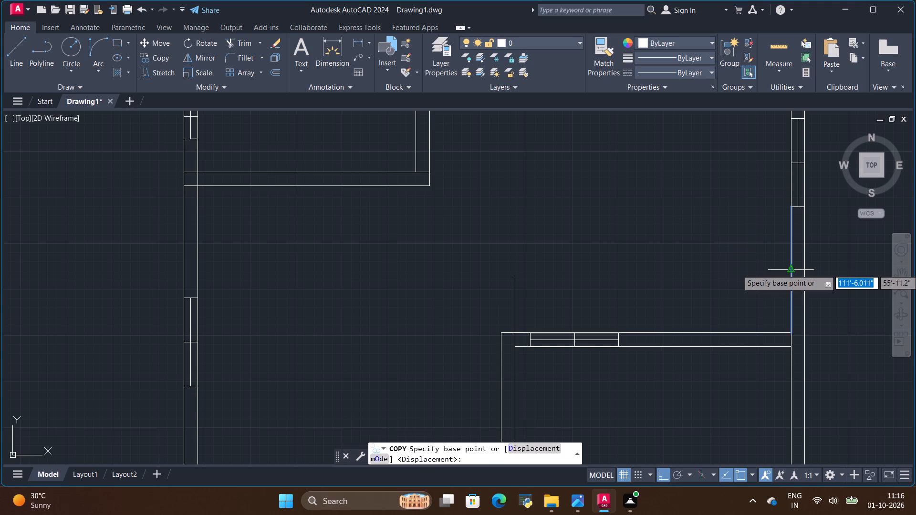
left_click(790, 269)
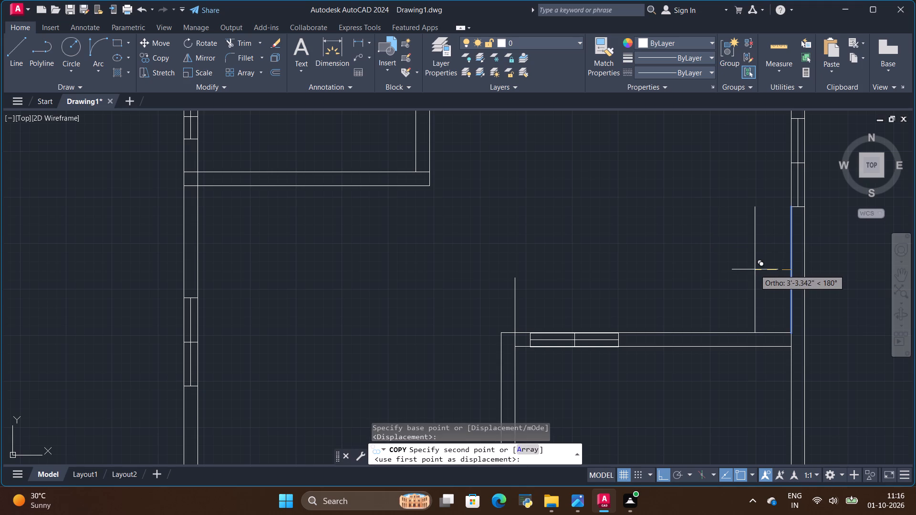
key("BackSpace")
key("BackSpace")
type("5'")
key("Return")
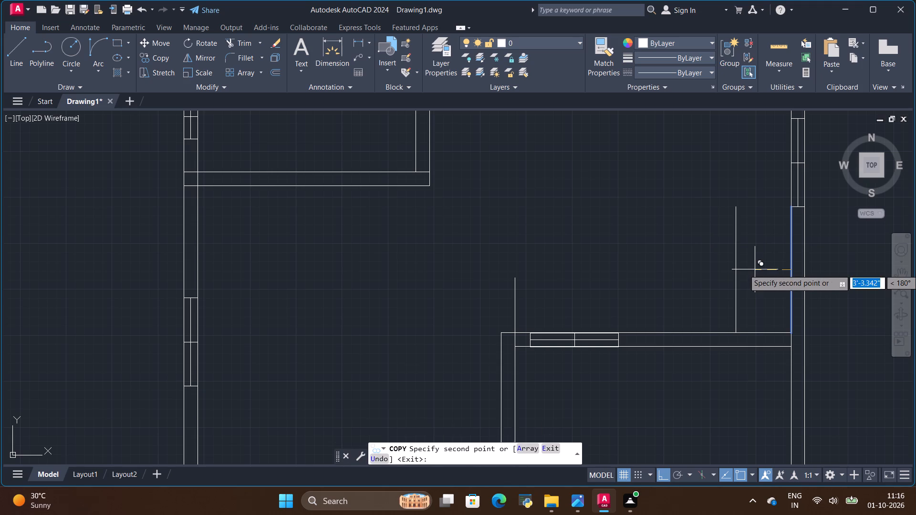
key("Escape")
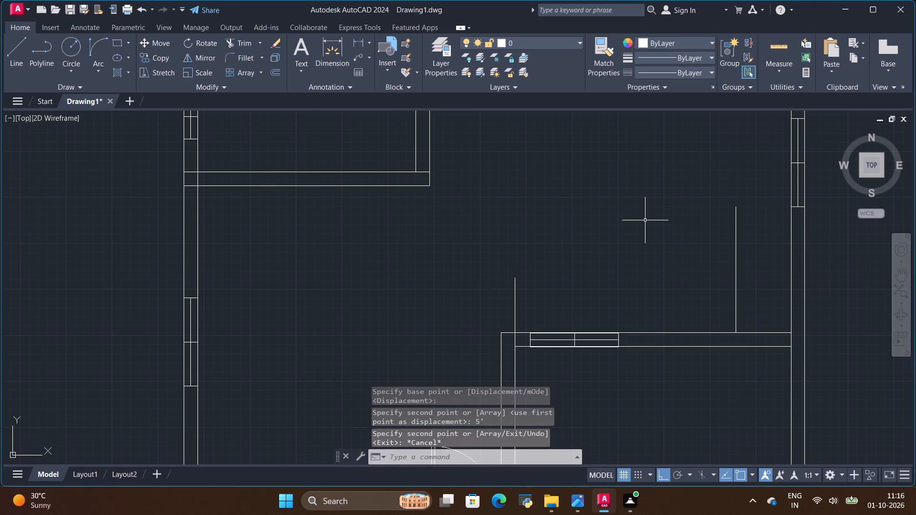
Draw a 20' horizontal line from the top of the short vertical stair line east to the copied vertical line.
left_click(11, 47)
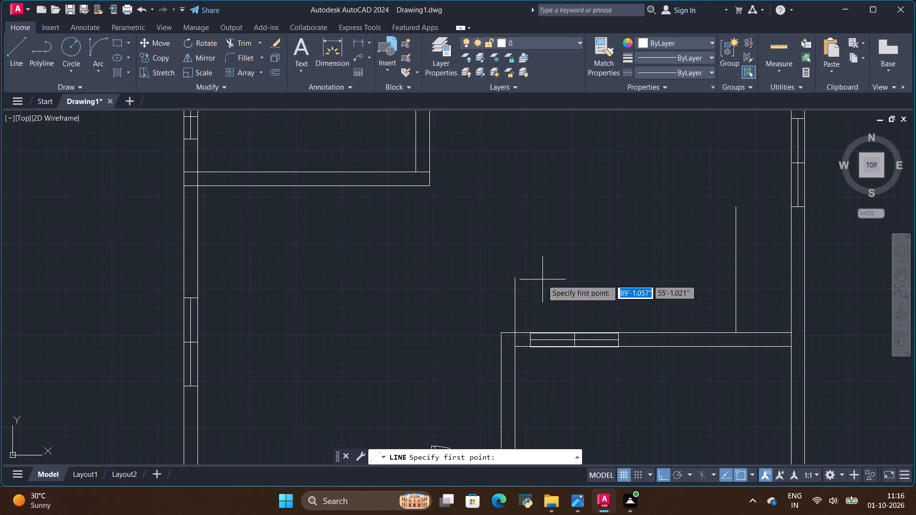
left_click(514, 278)
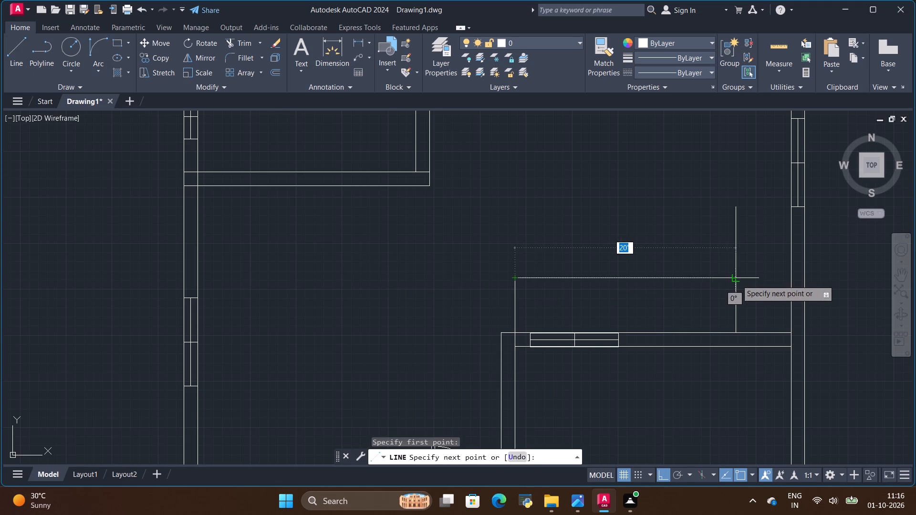
left_click(737, 280)
key("Escape")
Start a line where the 20' stair line meets the copied vertical line and draw its first segment 1' upward.
scroll(719, 260, "up", 2)
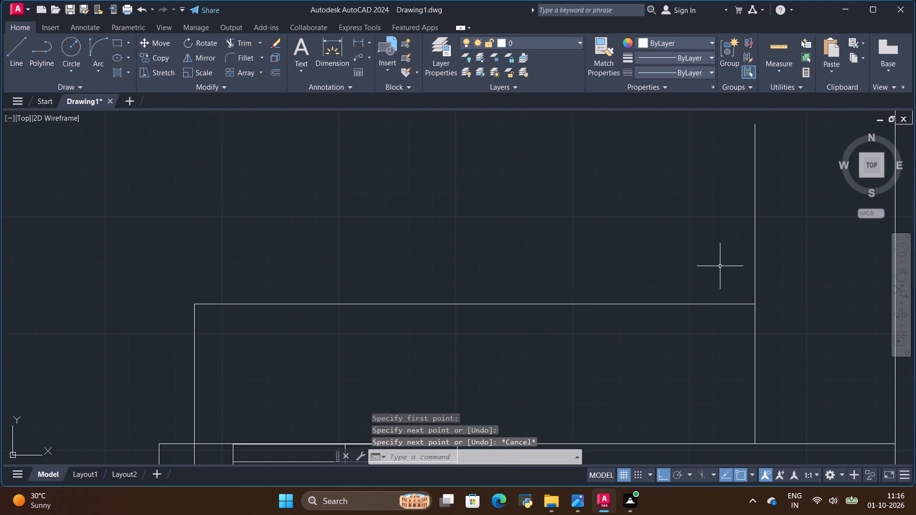
left_click(15, 51)
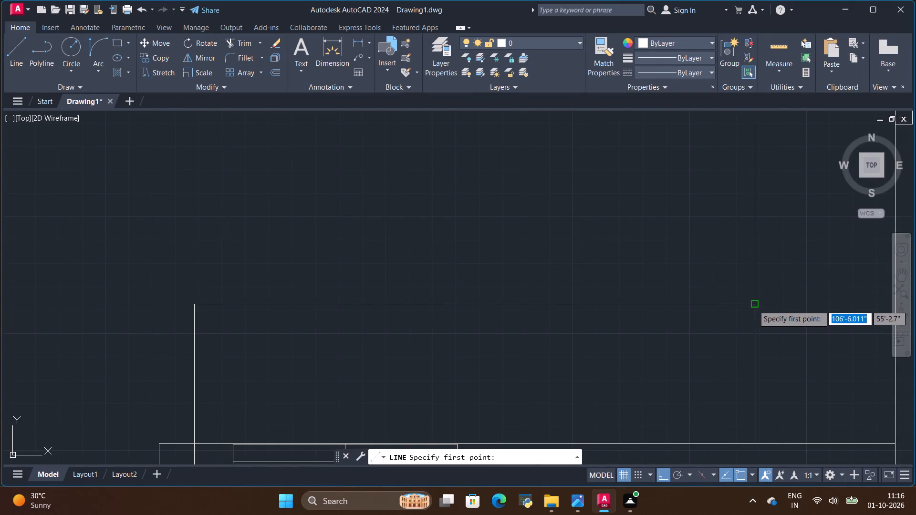
left_click(753, 305)
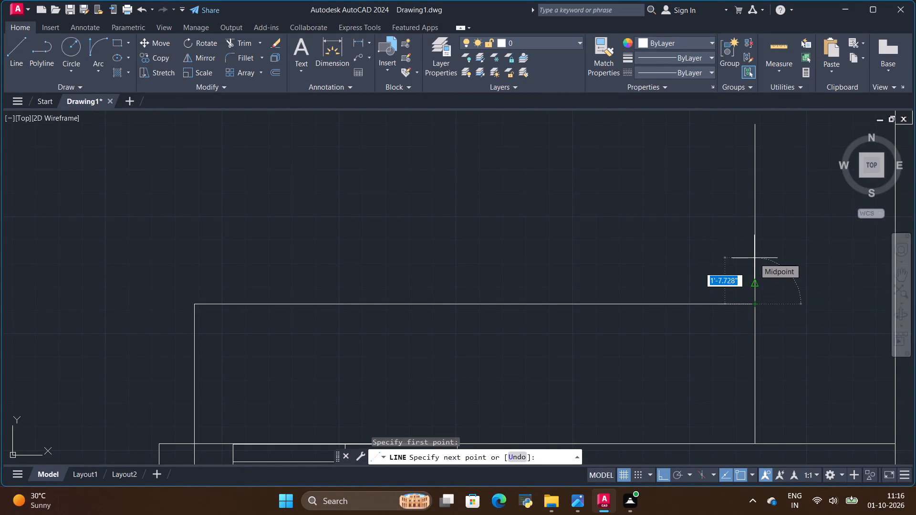
key("BackSpace")
key("BackSpace")
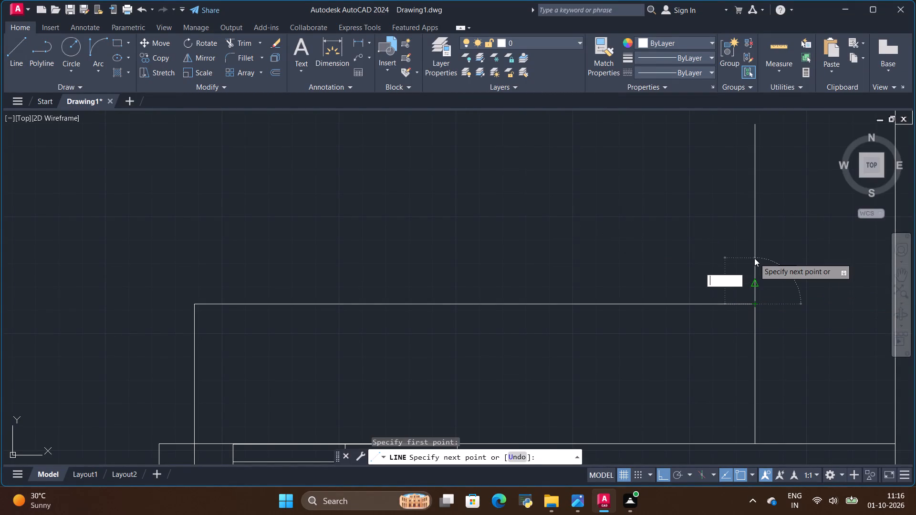
type("1'")
key("Return")
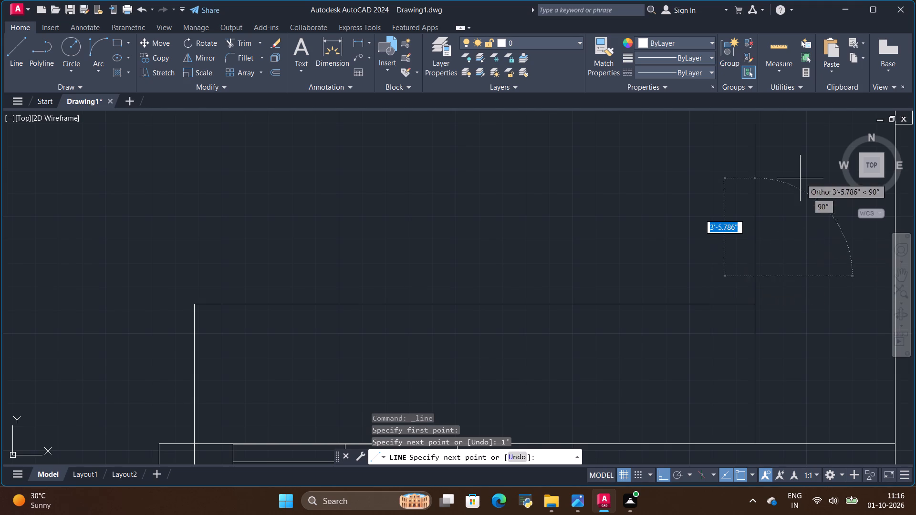
Check the stair layout in the reference image and continue the line with a 10' horizontal segment to the west.
scroll(348, 285, "down", 2)
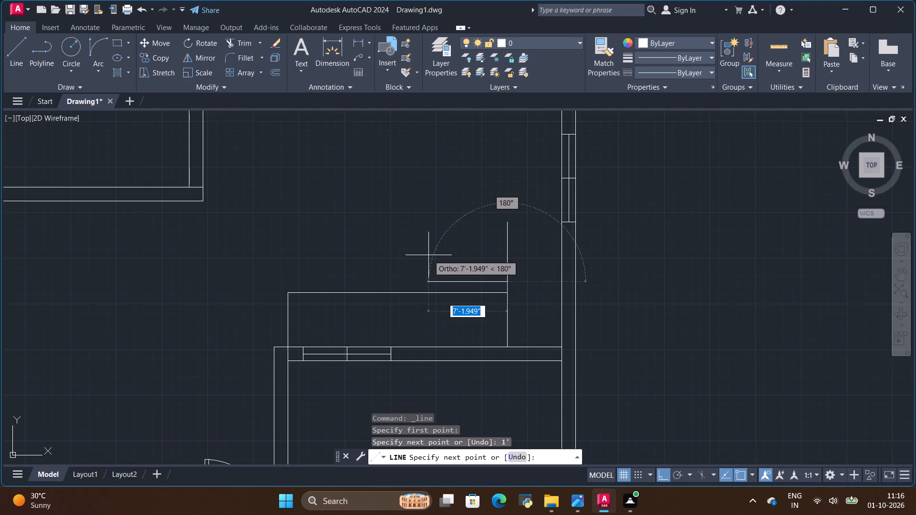
scroll(462, 276, "down", 2)
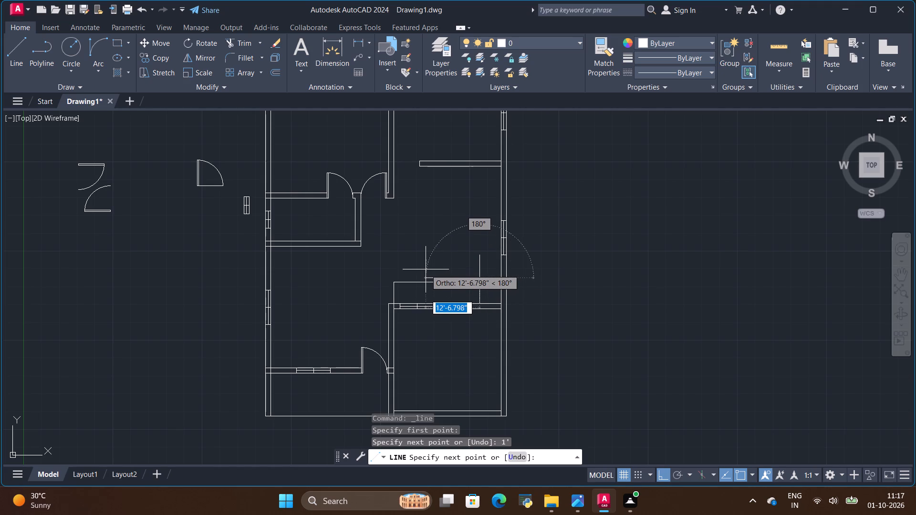
scroll(447, 289, "up", 1)
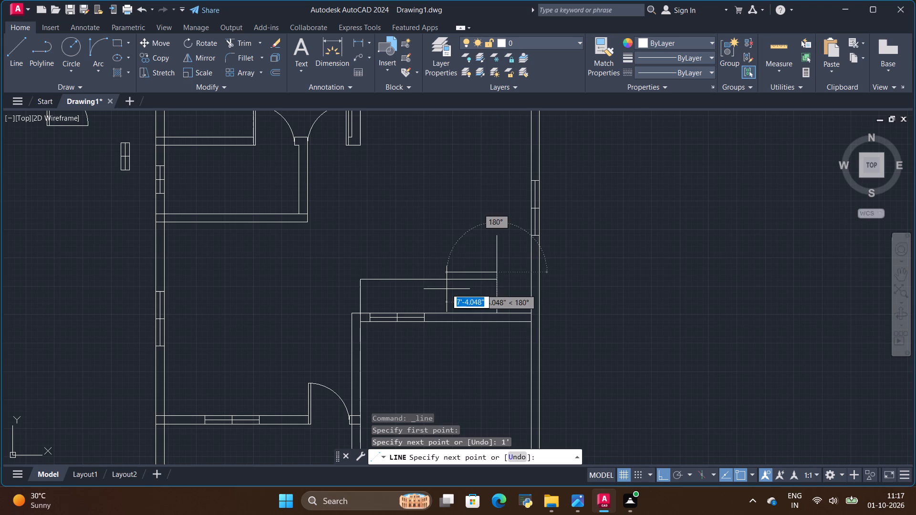
scroll(432, 274, "up", 1)
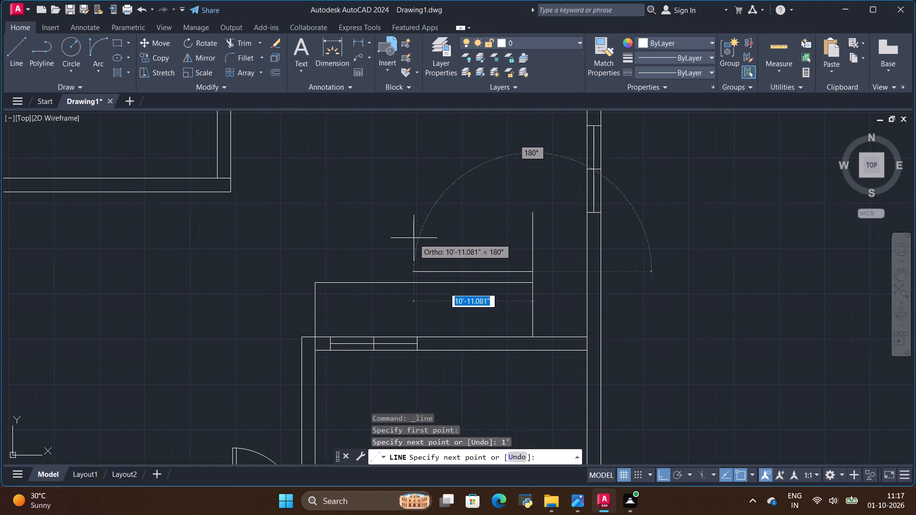
key("alt+Tab")
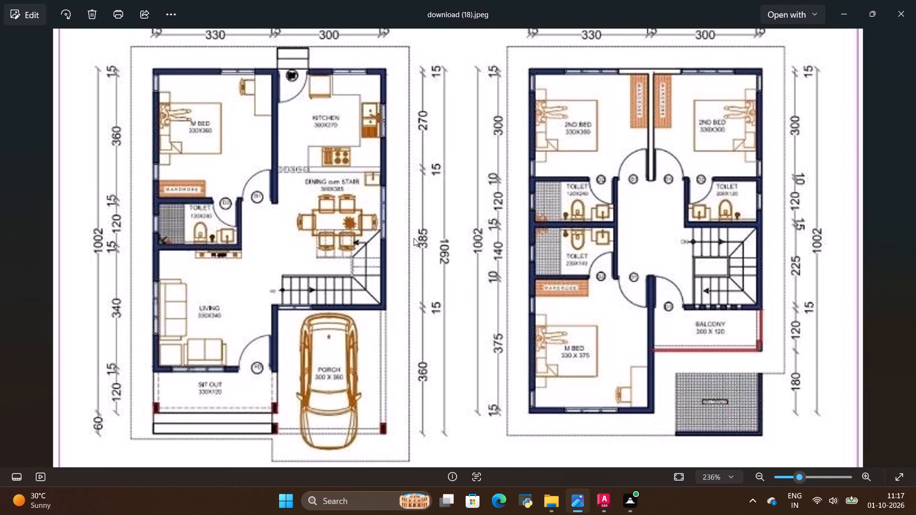
key("alt+Tab")
scroll(432, 252, "up", 2)
scroll(431, 252, "down", 3)
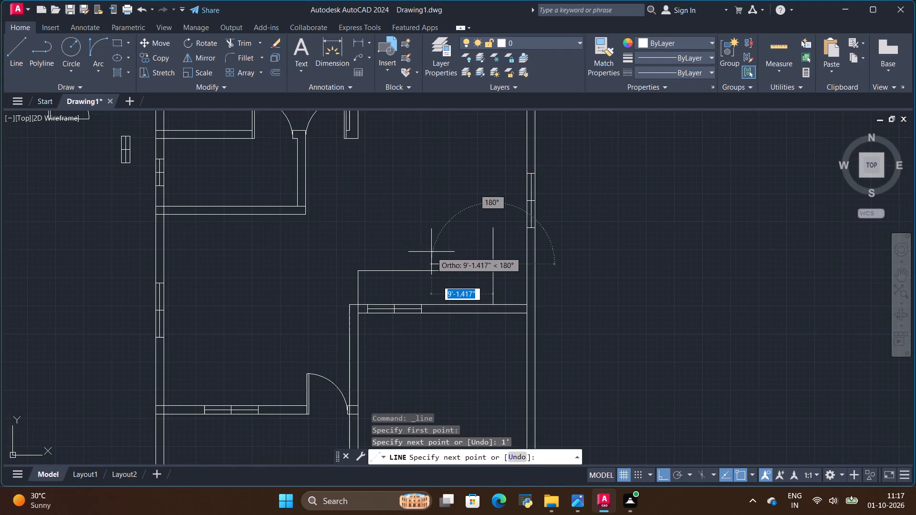
scroll(430, 251, "up", 2)
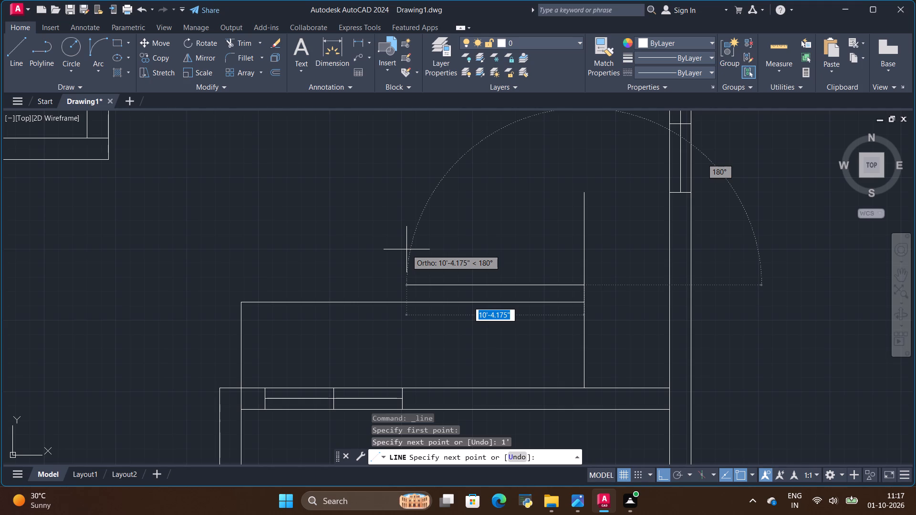
key("BackSpace")
type("10'")
key("Return")
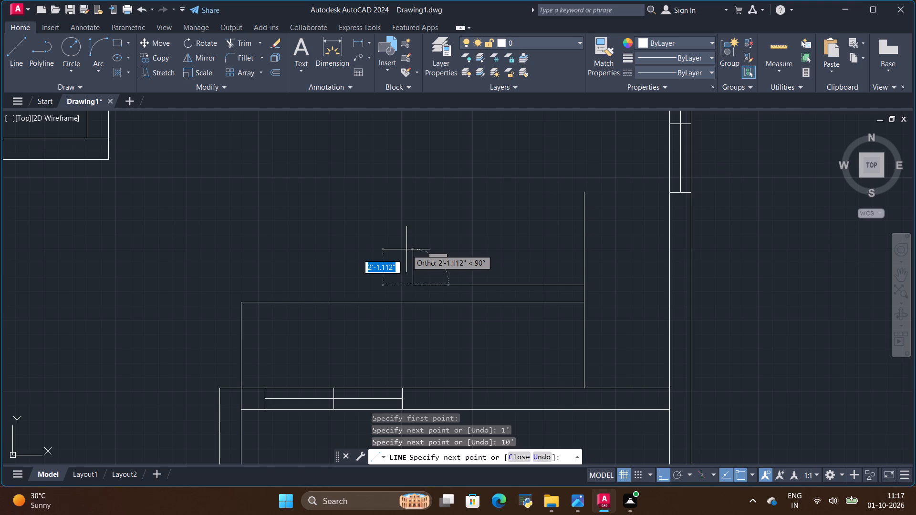
key("Escape")
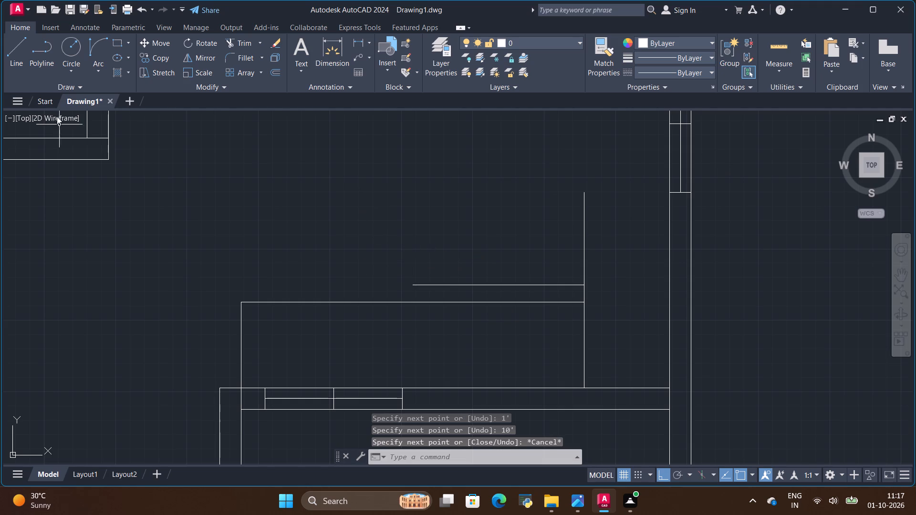
Draw a rectangle from the west end of the 10' line to the top end of the copied vertical line.
left_click(114, 42)
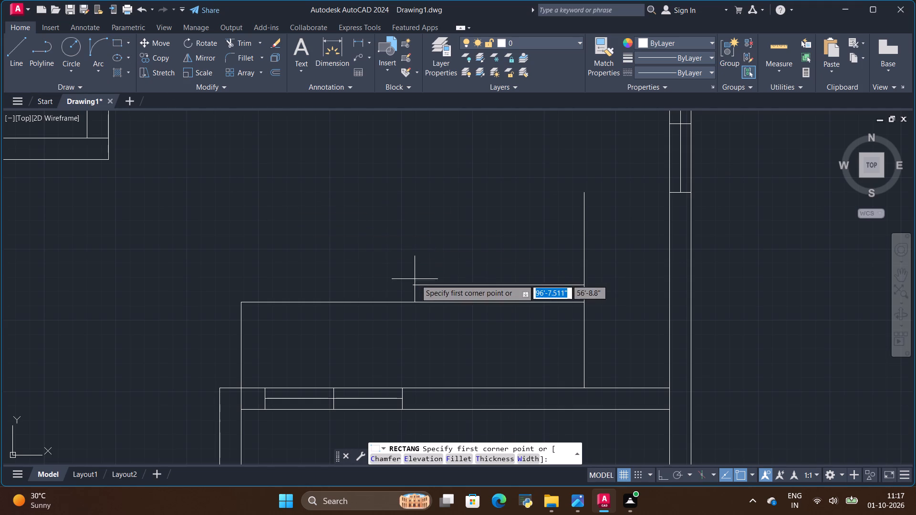
left_click(413, 282)
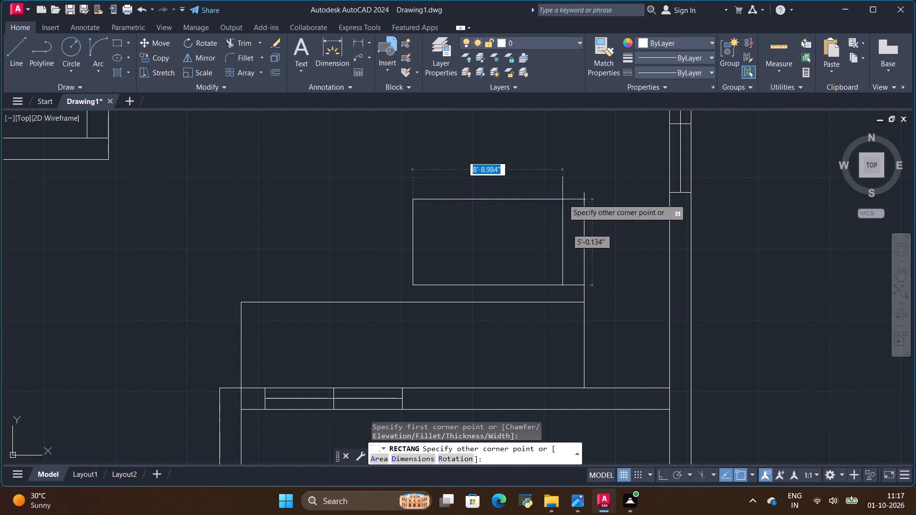
left_click(583, 191)
key("Escape")
Draw a horizontal line from the rectangle's upper-right corner to the east wall's inner face at the dining window's lower corner.
scroll(556, 300, "down", 1)
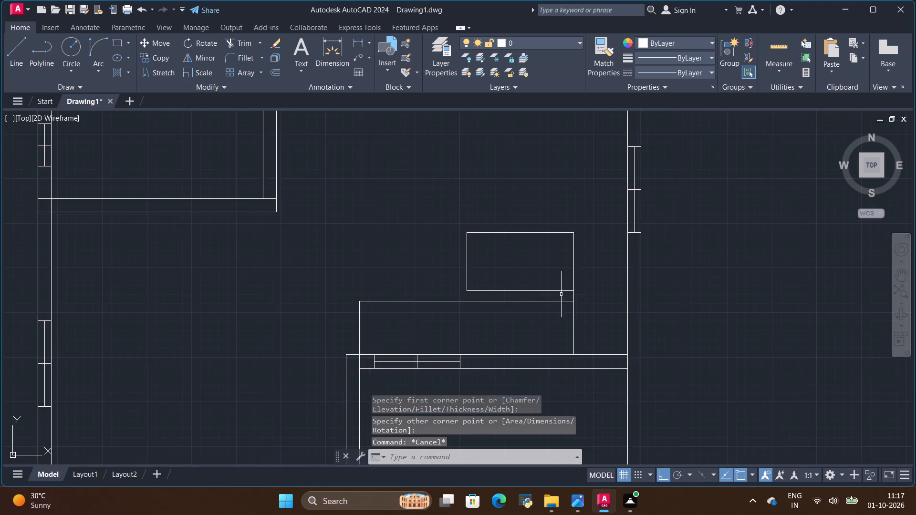
scroll(561, 294, "down", 2)
scroll(576, 304, "up", 2)
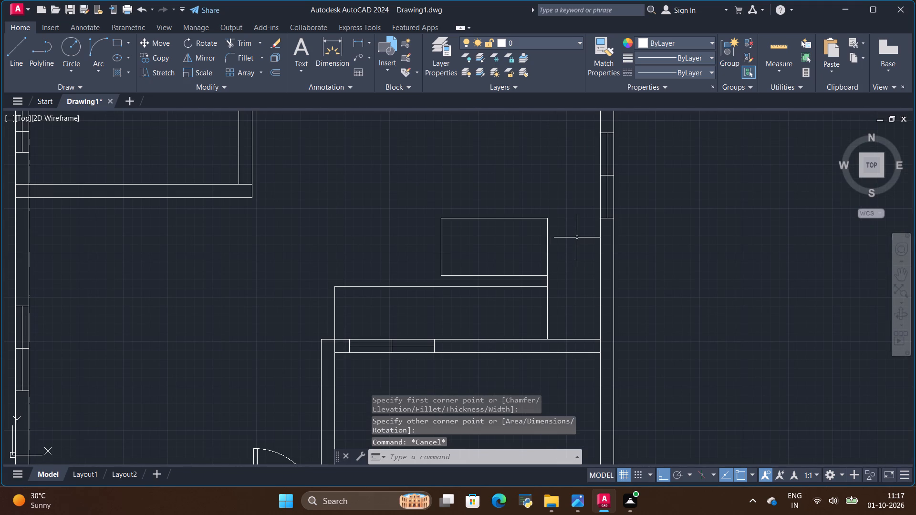
left_click(10, 47)
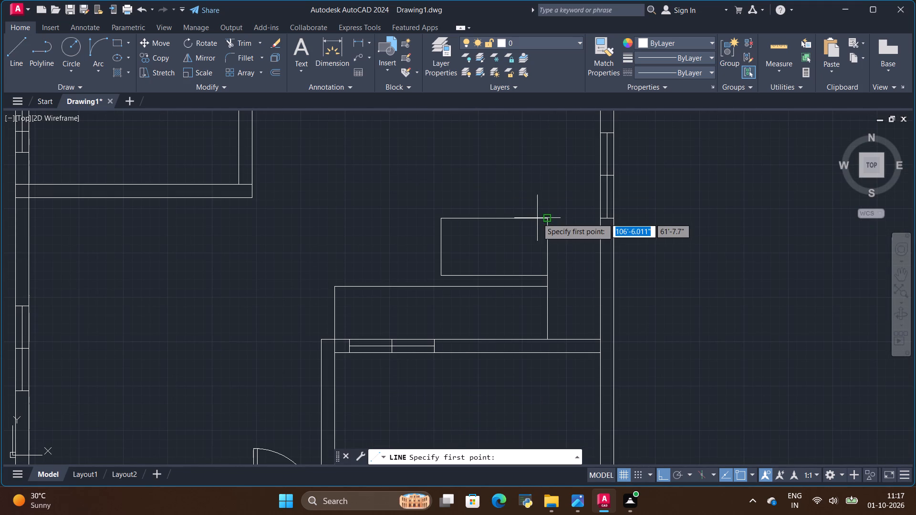
left_click(548, 219)
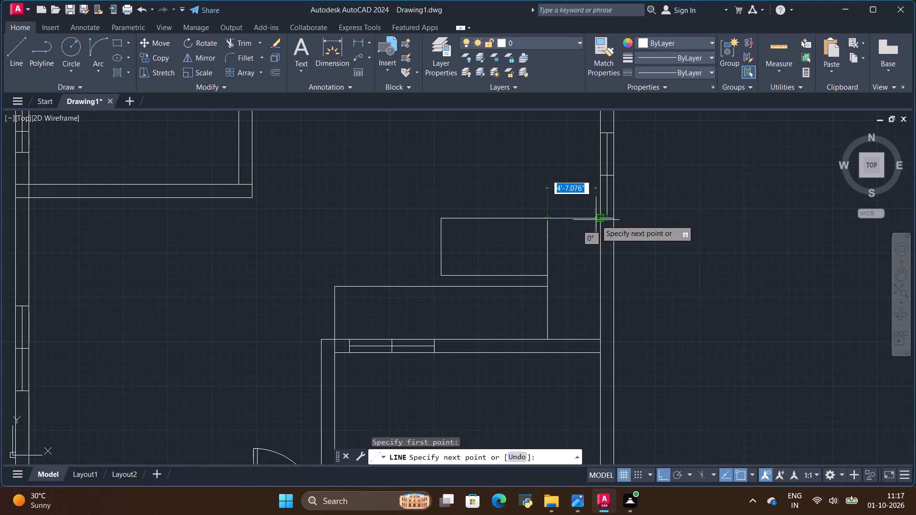
left_click(597, 220)
key("Escape")
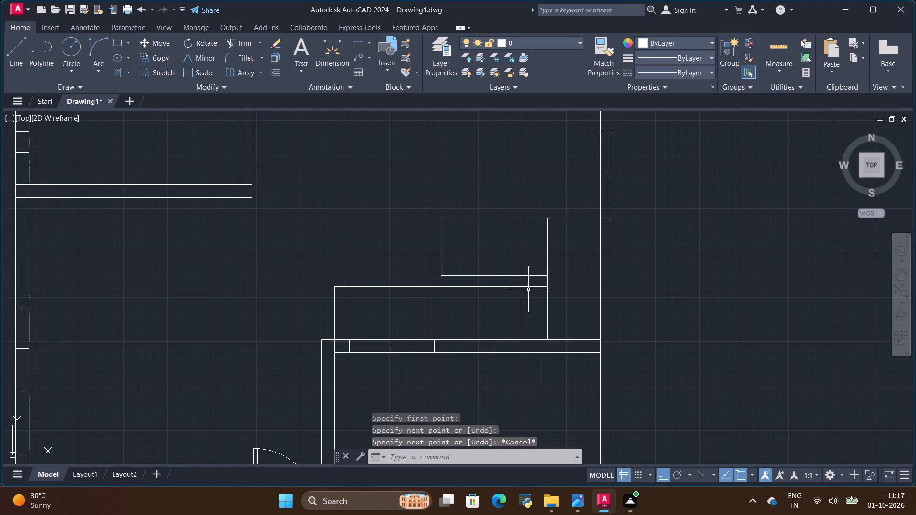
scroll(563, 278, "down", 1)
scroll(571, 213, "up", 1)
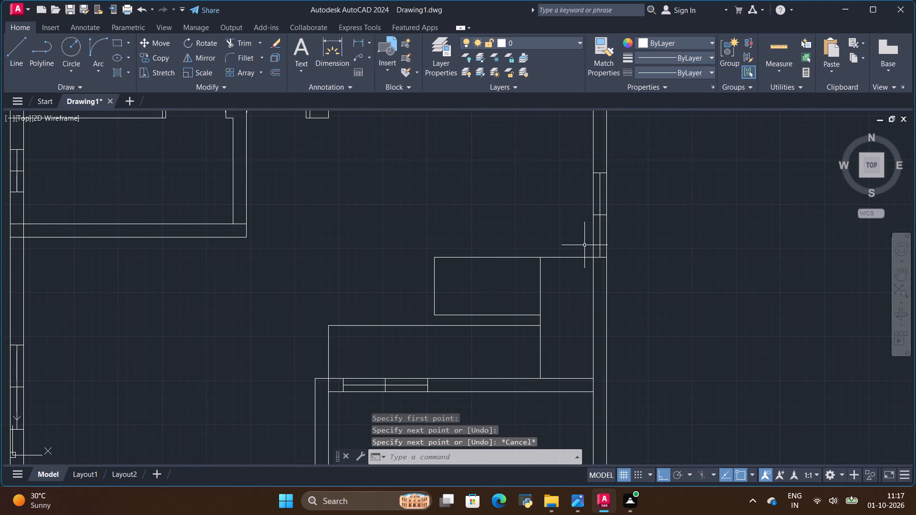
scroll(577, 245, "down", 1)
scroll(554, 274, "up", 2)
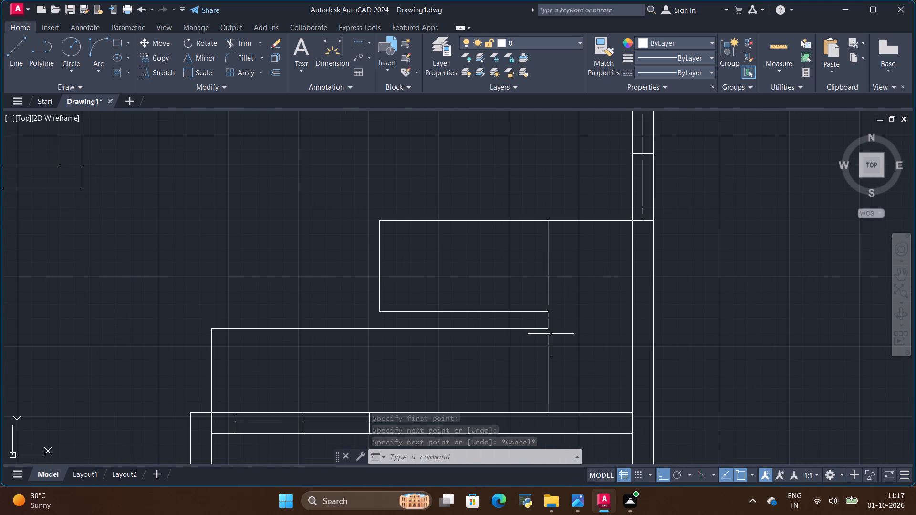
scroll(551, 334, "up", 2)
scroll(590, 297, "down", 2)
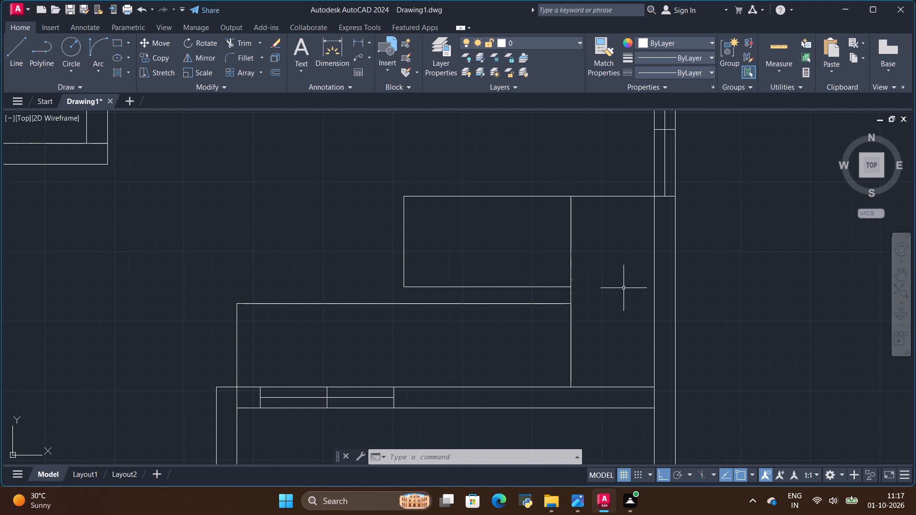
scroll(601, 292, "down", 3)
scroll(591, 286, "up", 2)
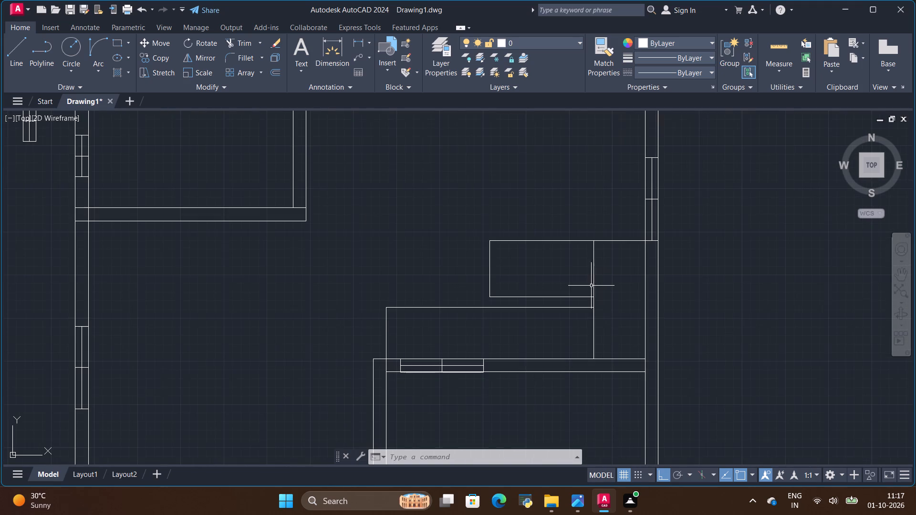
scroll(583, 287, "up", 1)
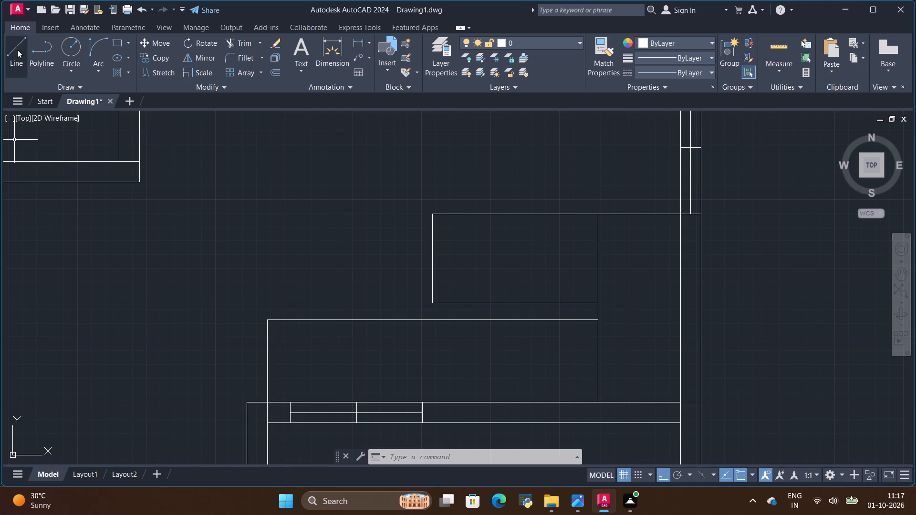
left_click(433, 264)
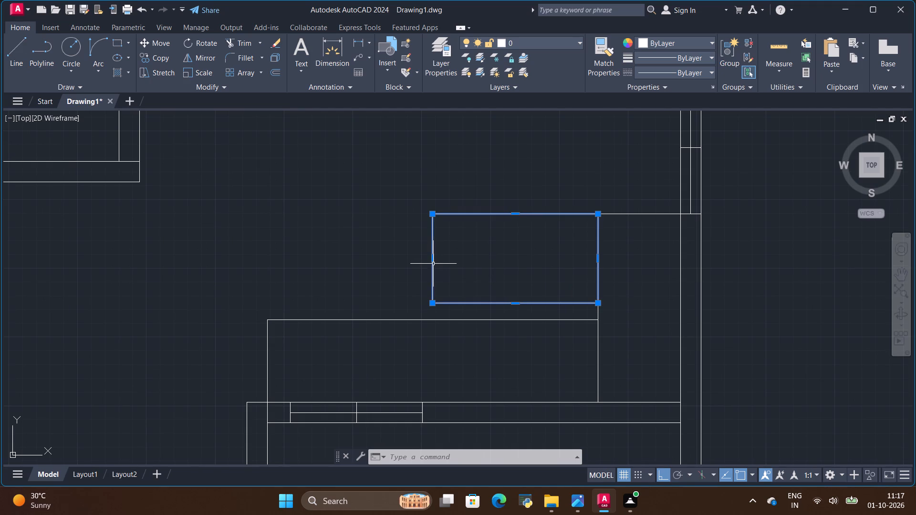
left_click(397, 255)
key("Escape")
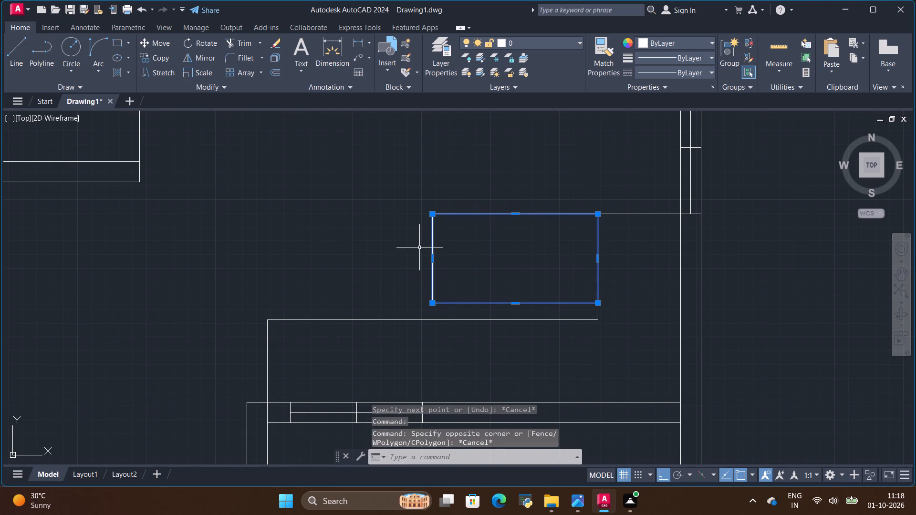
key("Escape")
Draw a vertical line over the stair rectangle's west side, from its top corner to its bottom corner.
left_click(20, 49)
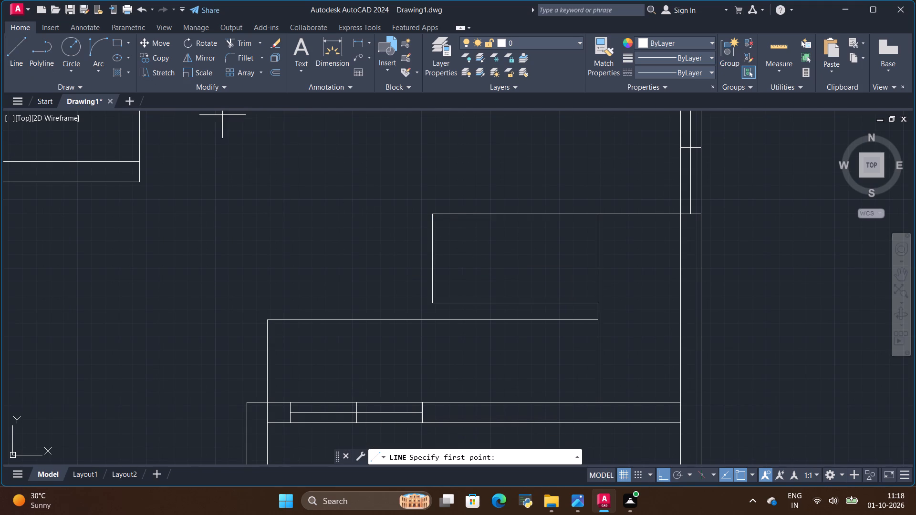
left_click(434, 215)
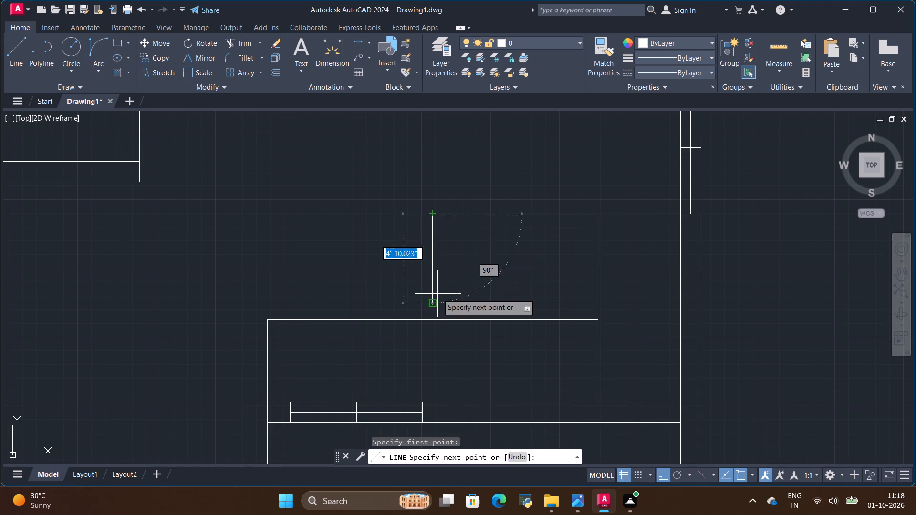
left_click(436, 300)
key("Escape")
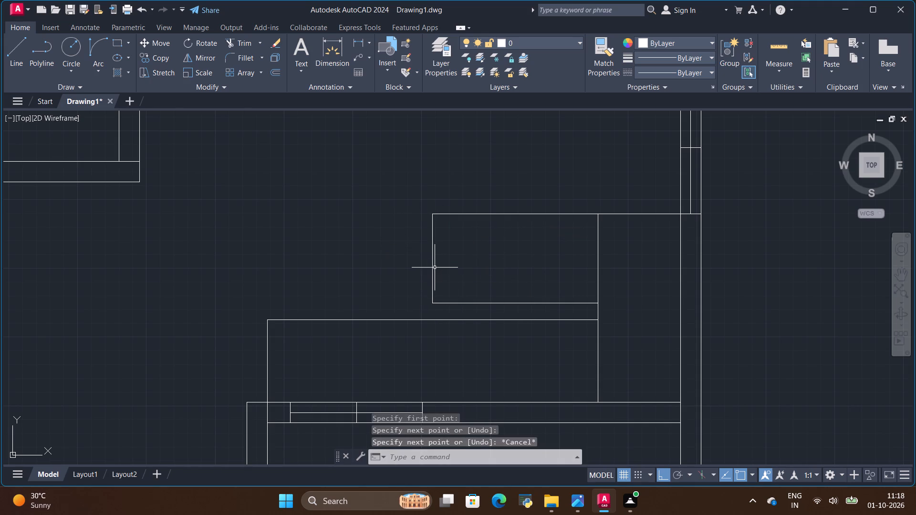
Copy the line on the rectangle's west side 18" to the east.
left_click(433, 268)
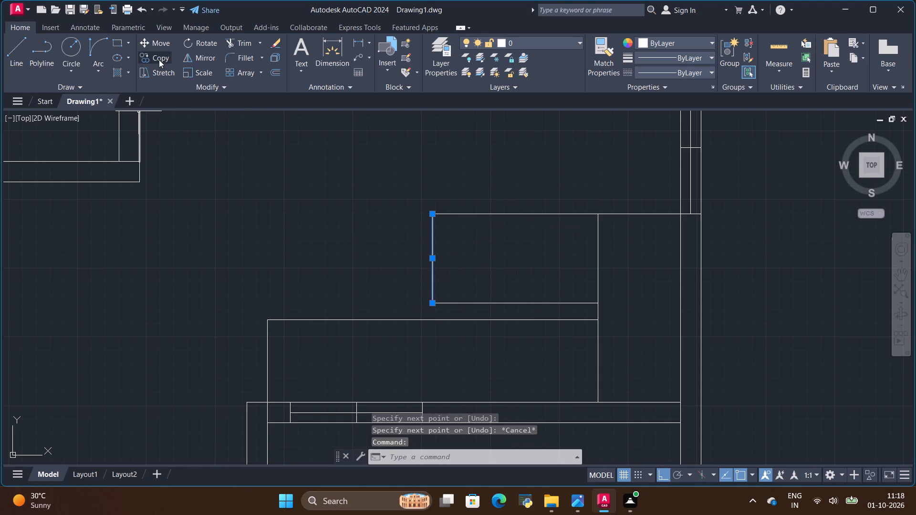
left_click(158, 56)
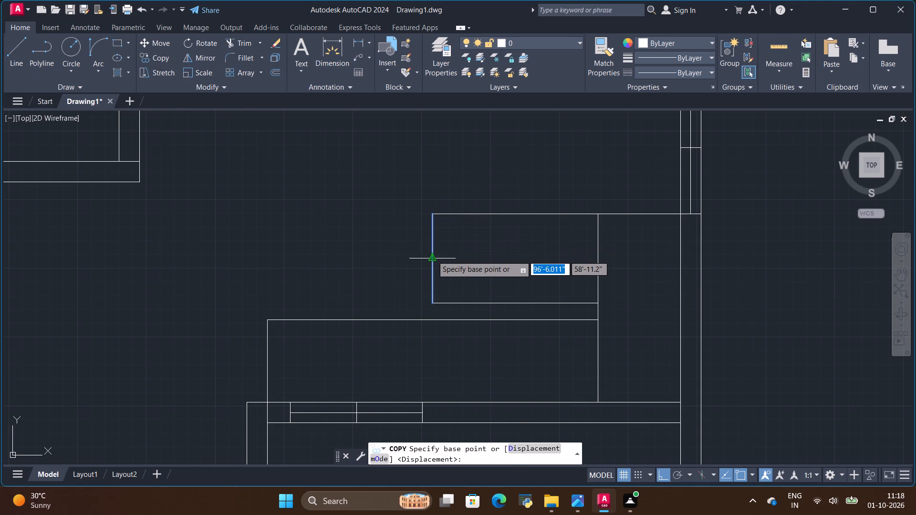
left_click(433, 256)
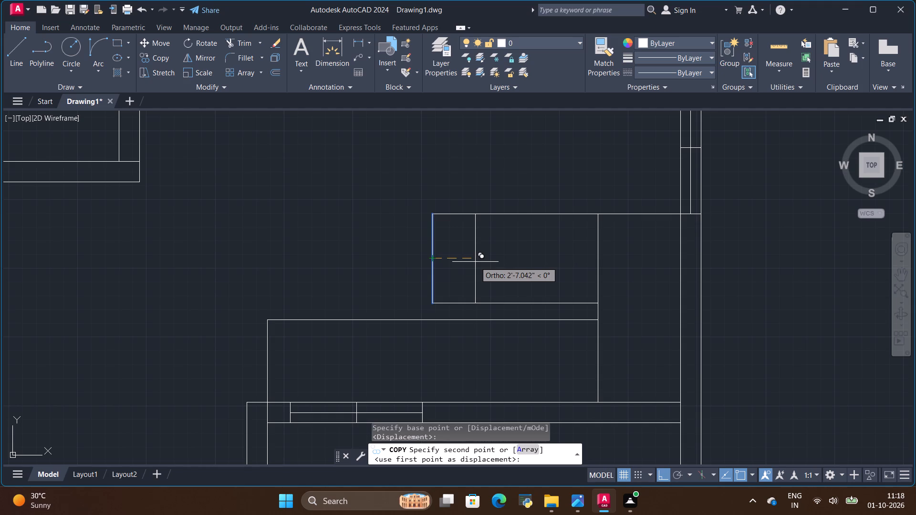
key("BackSpace")
key("BackSpace")
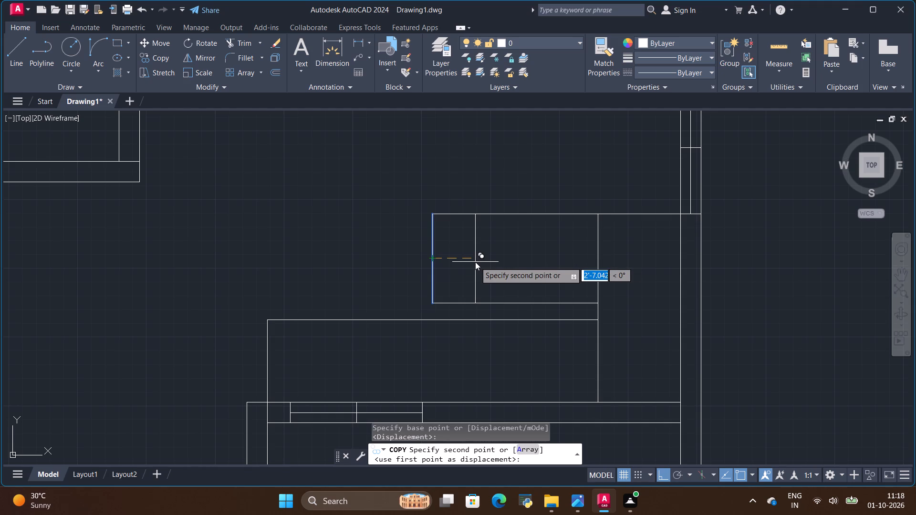
type("18")
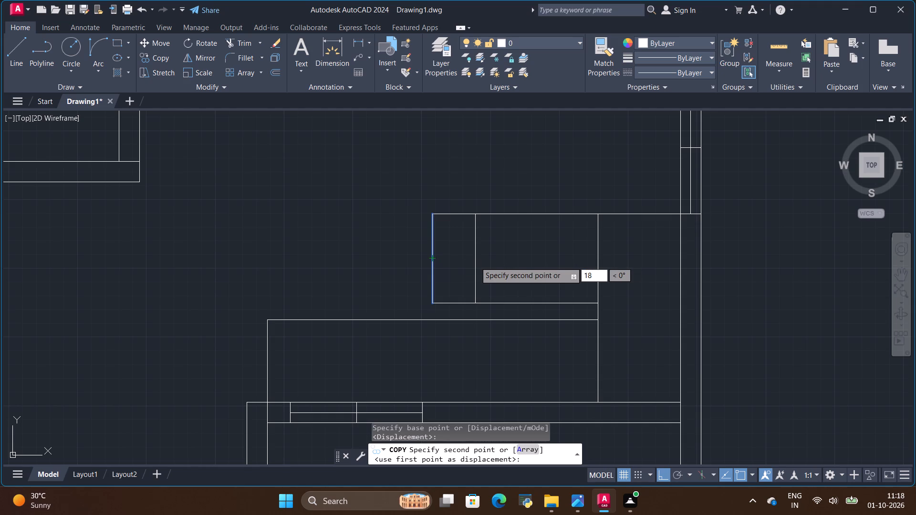
key("shift+quotedbl")
key("Return")
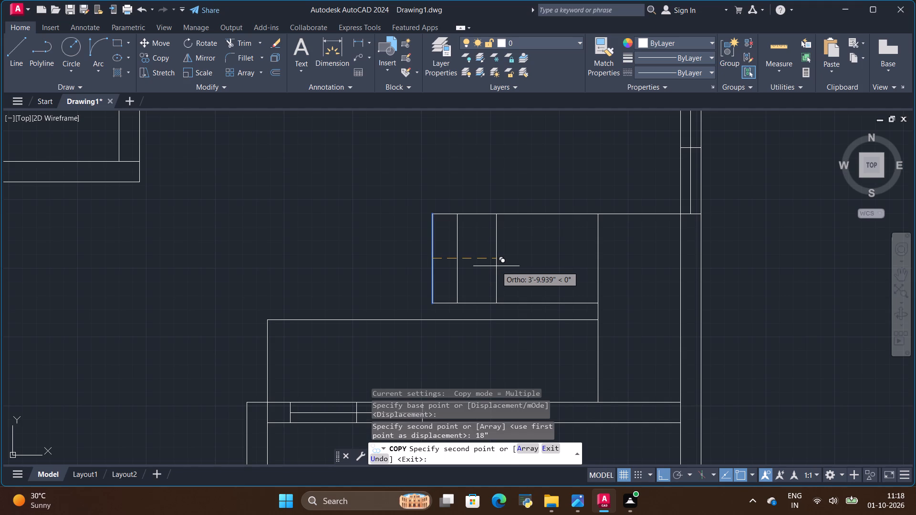
key("Escape")
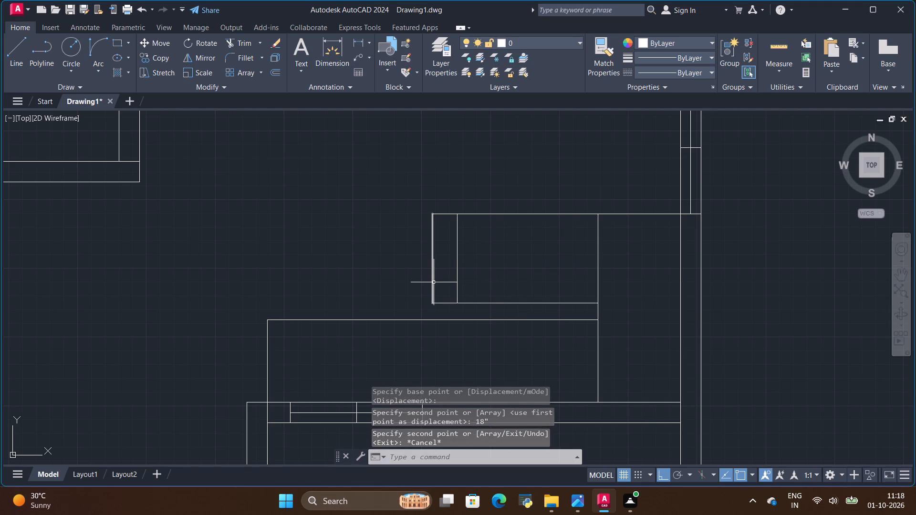
Copy the two tread lines eastward repeatedly at 18" spacing until treads fill the stair rectangle.
left_click(434, 282)
left_click(455, 281)
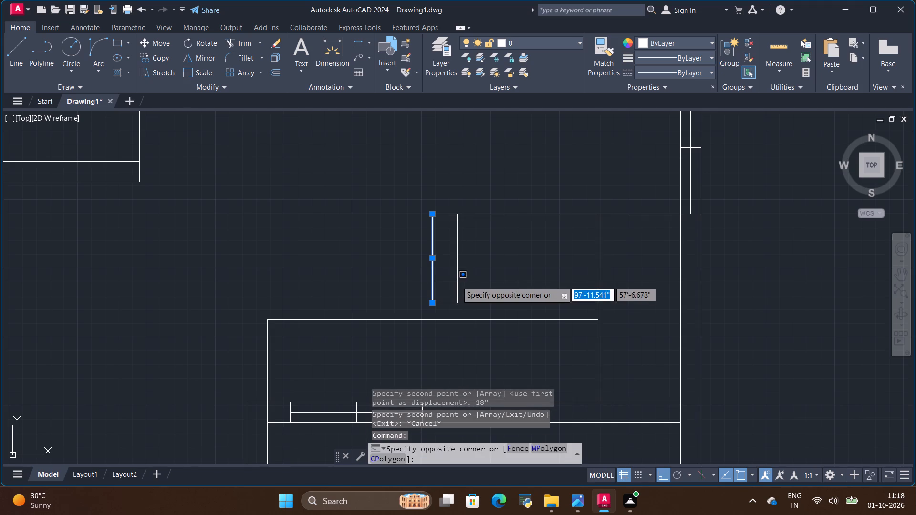
left_click(457, 281)
left_click(459, 280)
left_click(459, 268)
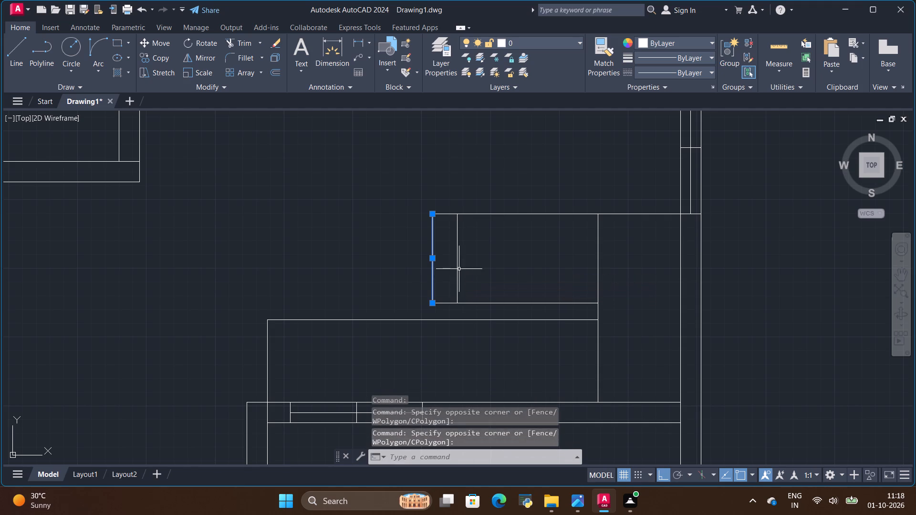
left_click(459, 270)
left_click(167, 56)
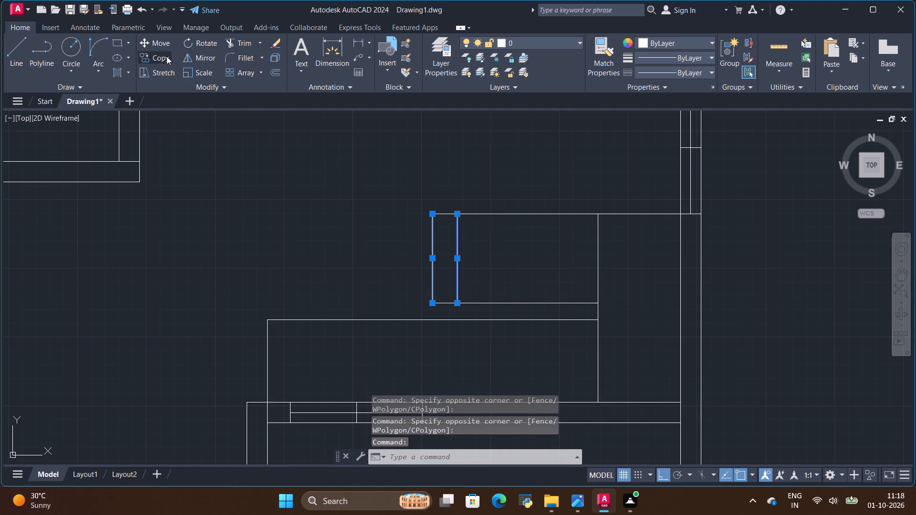
scroll(413, 308, "up", 1)
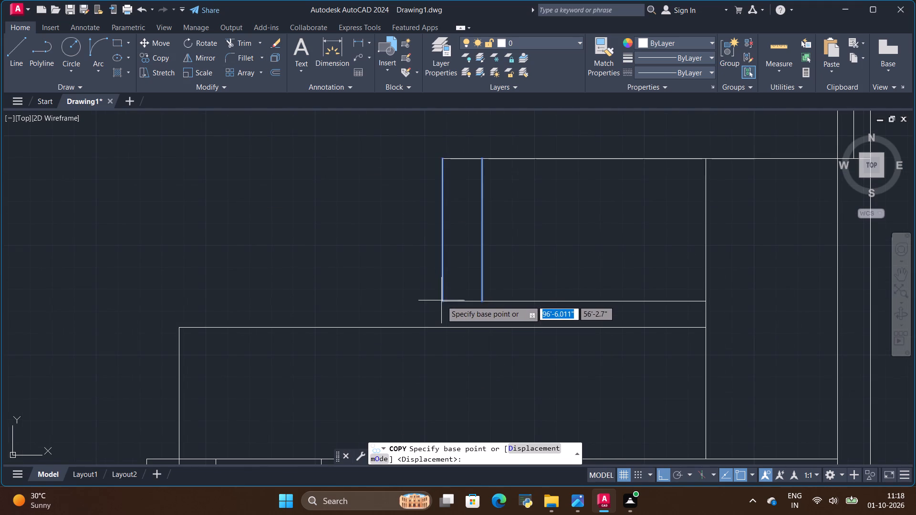
left_click(442, 300)
left_click(481, 302)
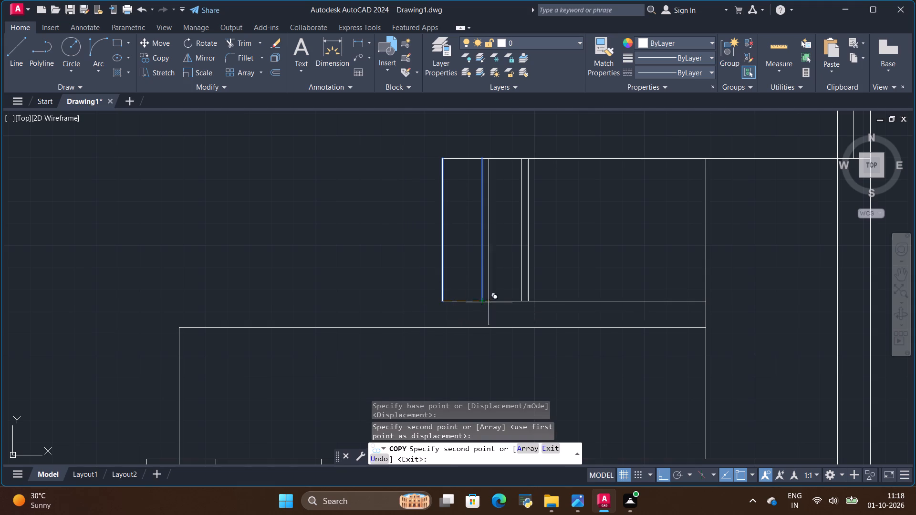
left_click(523, 301)
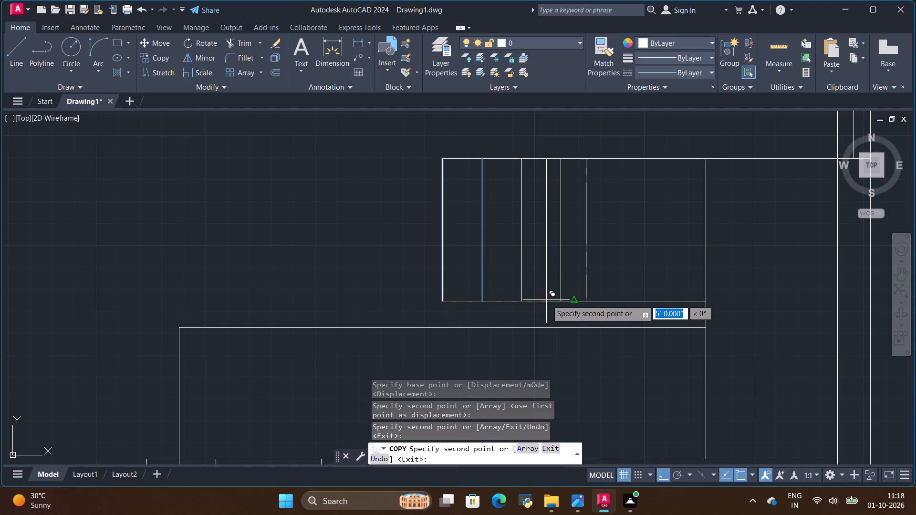
left_click(559, 299)
left_click(599, 293)
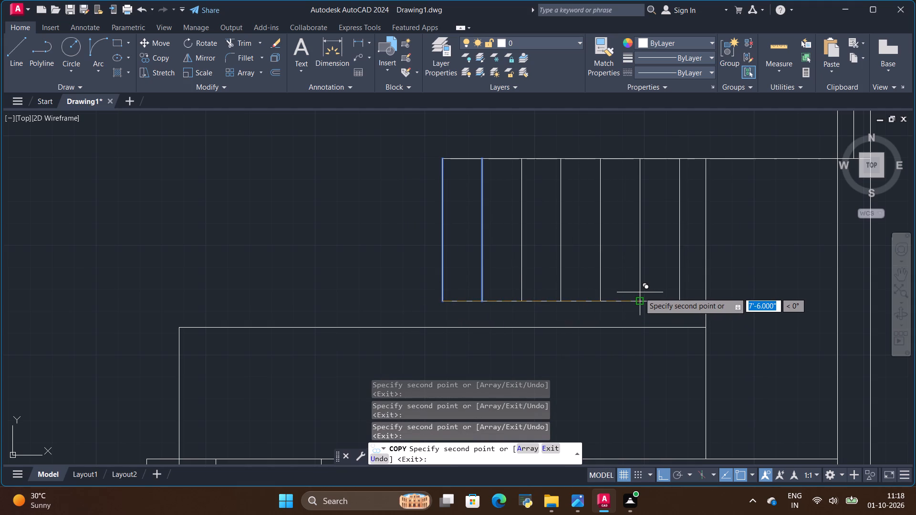
left_click(639, 292)
scroll(331, 280, "down", 1)
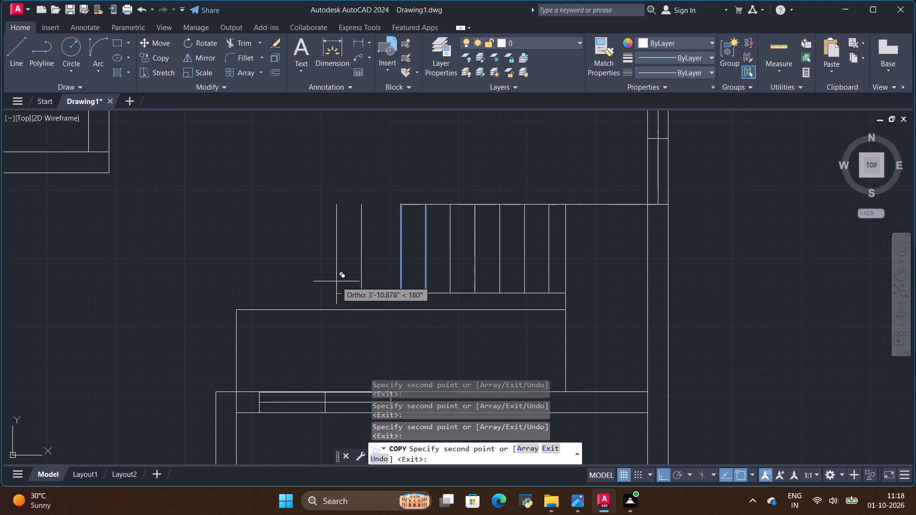
scroll(336, 281, "up", 1)
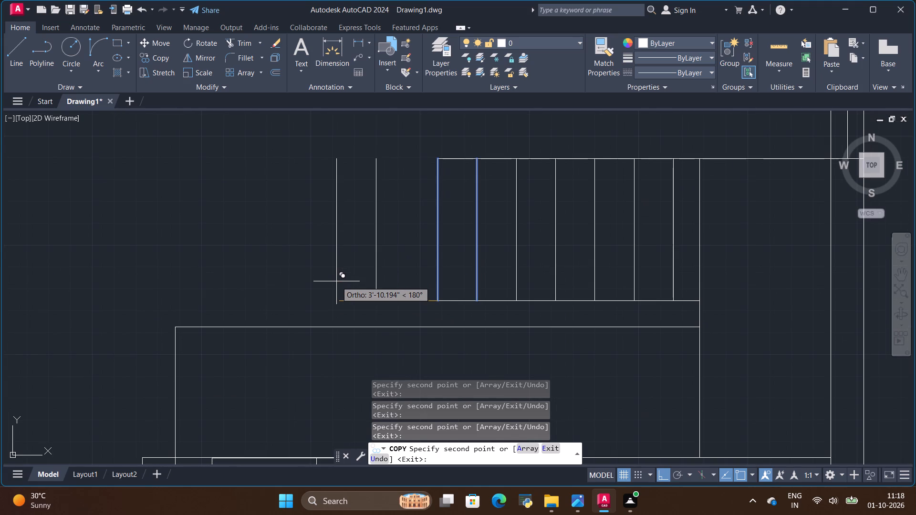
key("Escape")
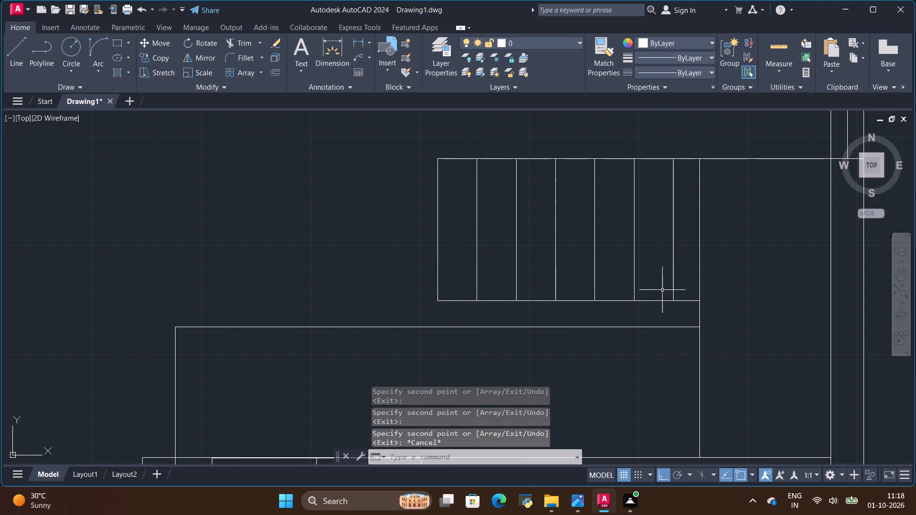
Copy the upper flight's five easternmost tread lines 6' straight down onto the window wall's upper line to start the lower flight.
scroll(662, 290, "up", 1)
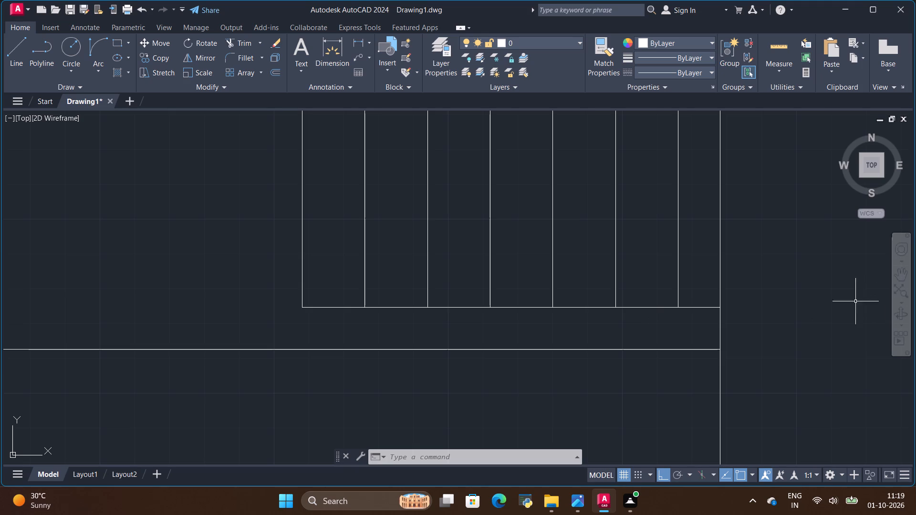
scroll(610, 242, "down", 2)
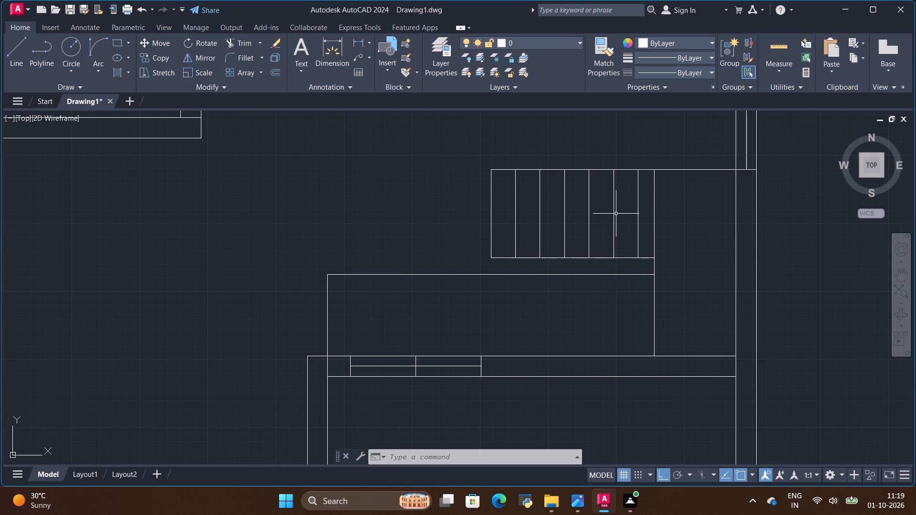
scroll(430, 307, "up", 1)
scroll(470, 294, "down", 1)
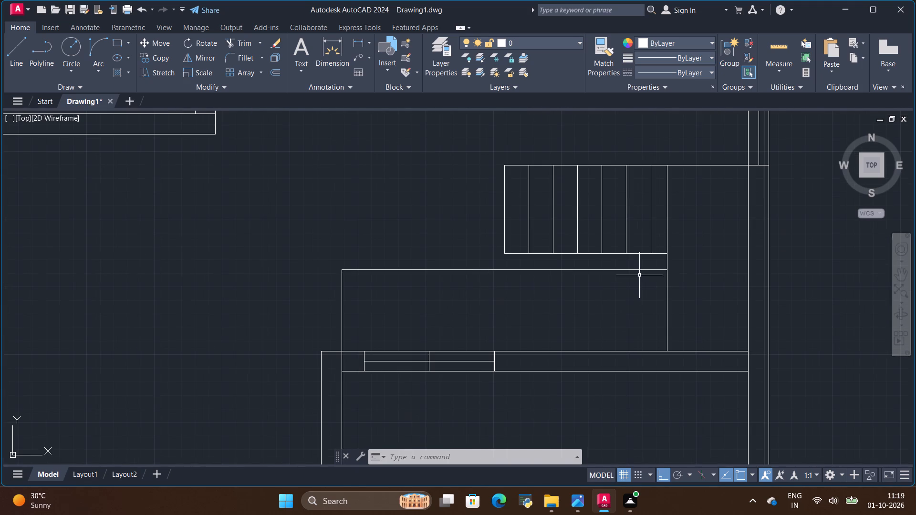
scroll(643, 252, "up", 1)
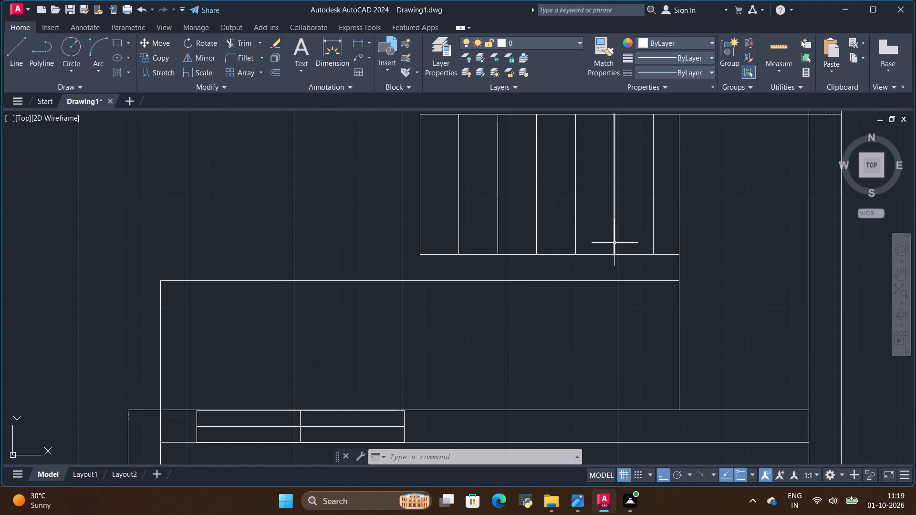
left_click(614, 243)
left_click(653, 232)
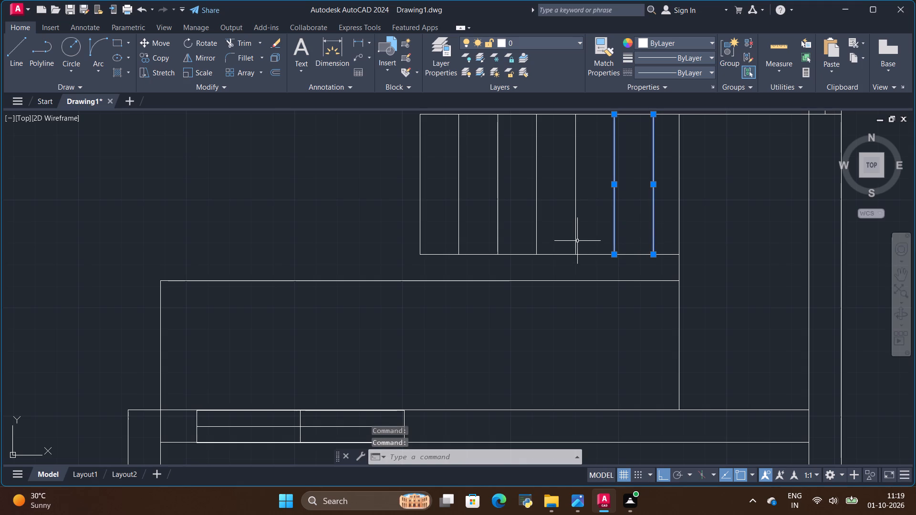
left_click(575, 238)
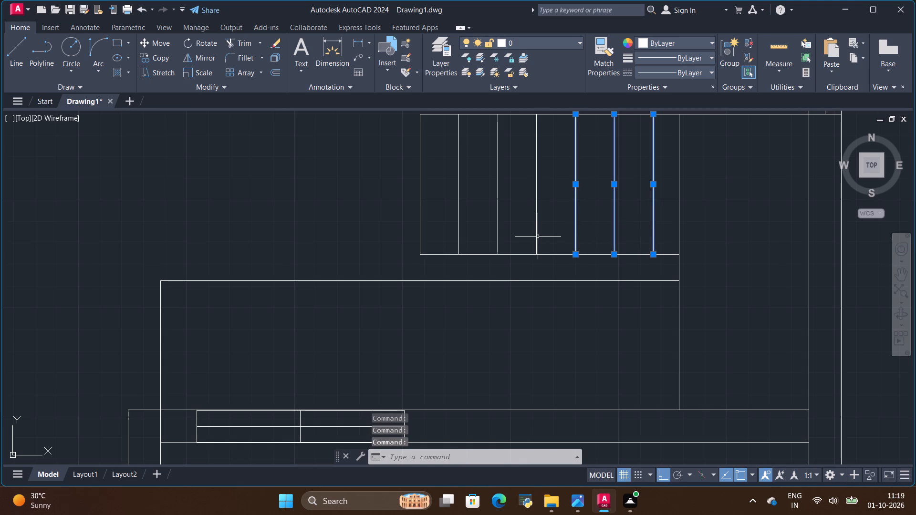
left_click(537, 235)
left_click(496, 234)
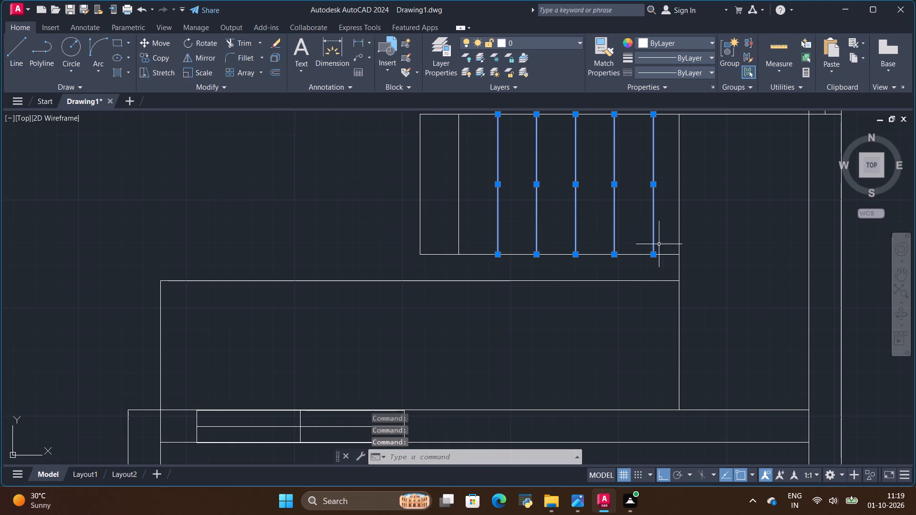
left_click(153, 58)
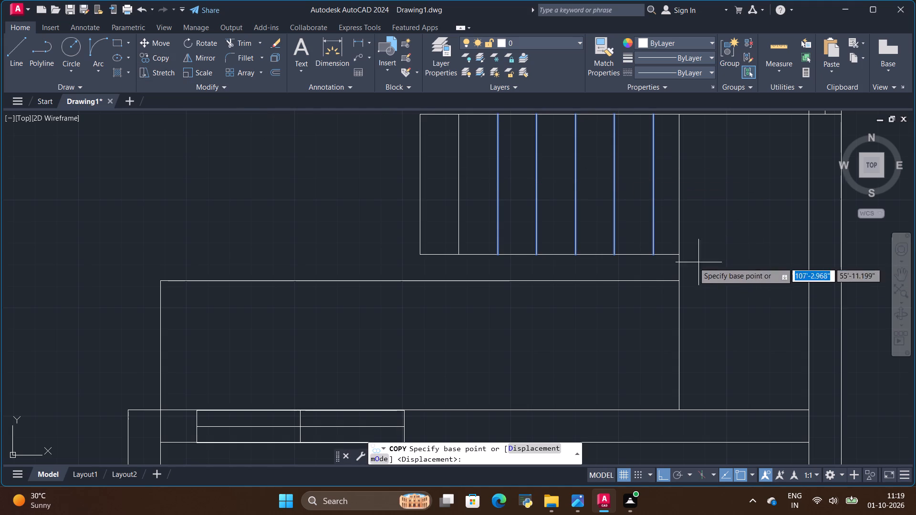
left_click(655, 253)
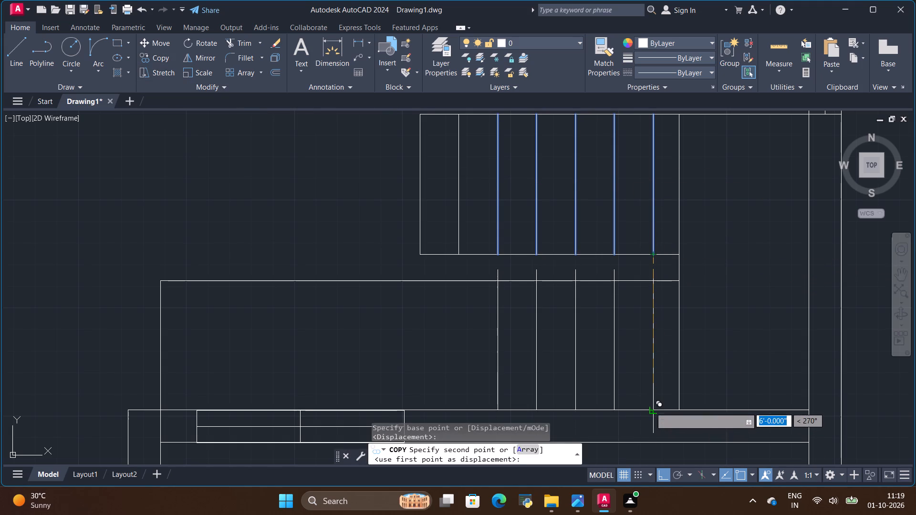
left_click(652, 412)
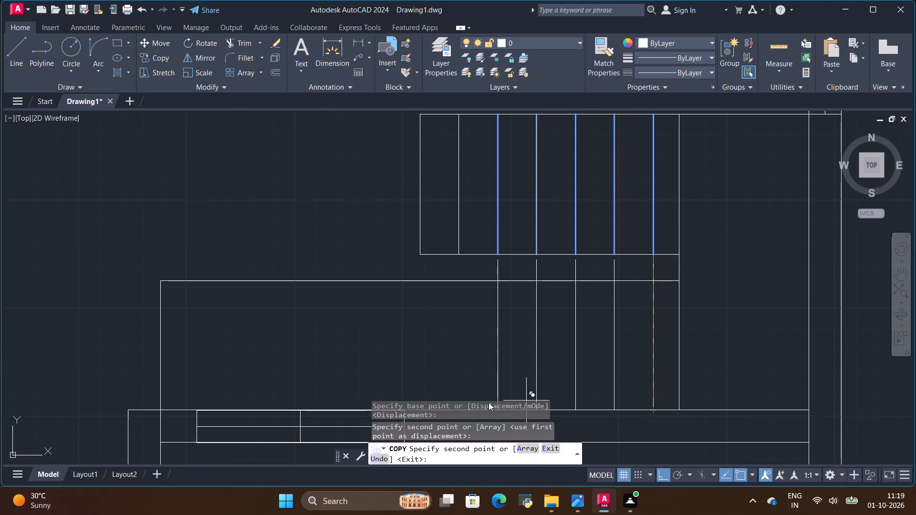
Copy the same five tread lines twice more westward along the window wall's upper line, each set starting at the westernmost tread's foot.
scroll(497, 248, "down", 2)
scroll(485, 311, "up", 3)
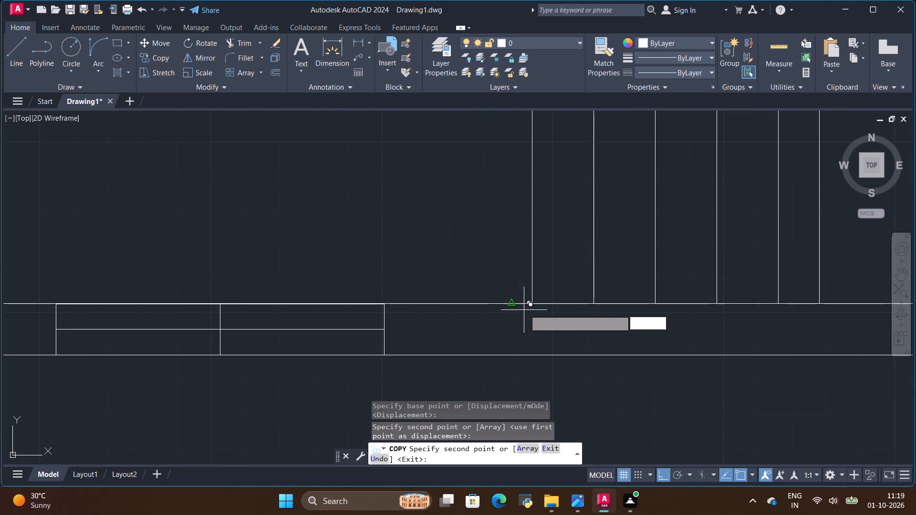
left_click(533, 305)
scroll(570, 371, "down", 1)
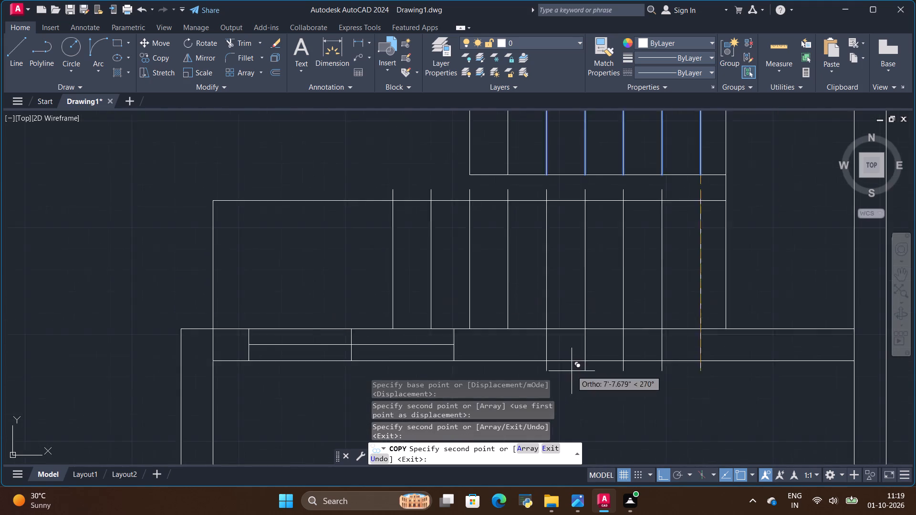
scroll(572, 371, "down", 1)
scroll(438, 348, "up", 2)
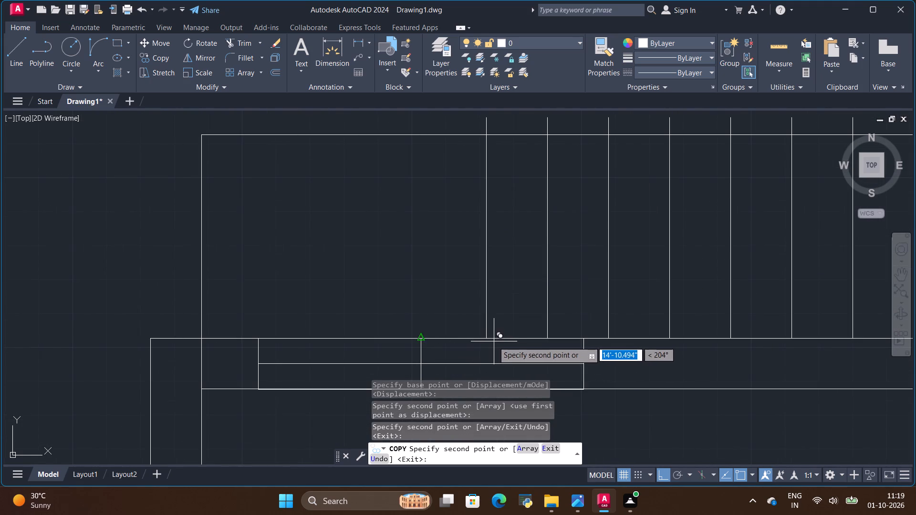
left_click(488, 339)
scroll(352, 358, "down", 2)
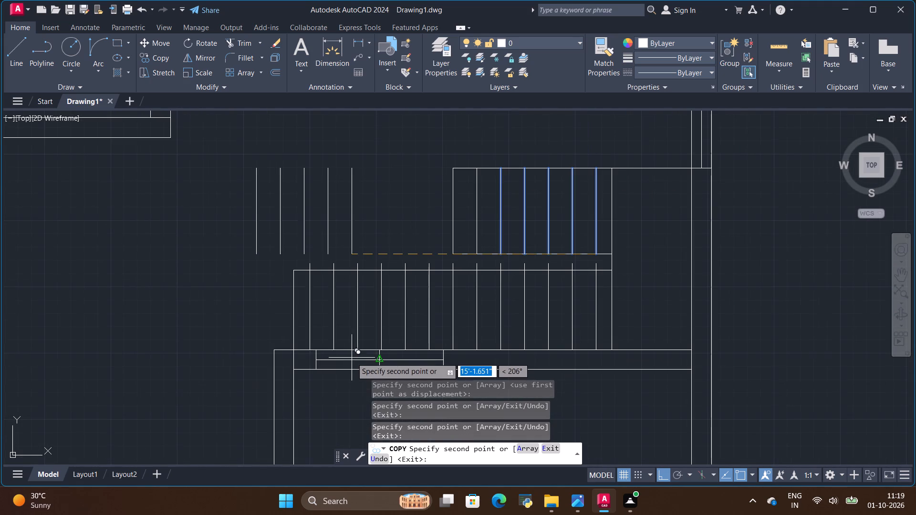
key("Escape")
Trim away the lower flight's old west side line and the piece of its top line west of the westernmost tread.
scroll(299, 253, "up", 1)
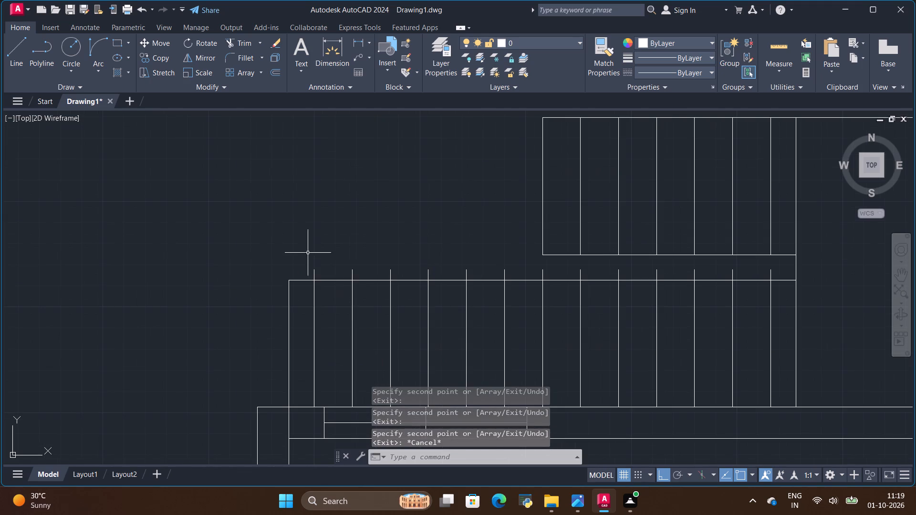
left_click(239, 43)
left_click_drag(294, 324, 277, 330)
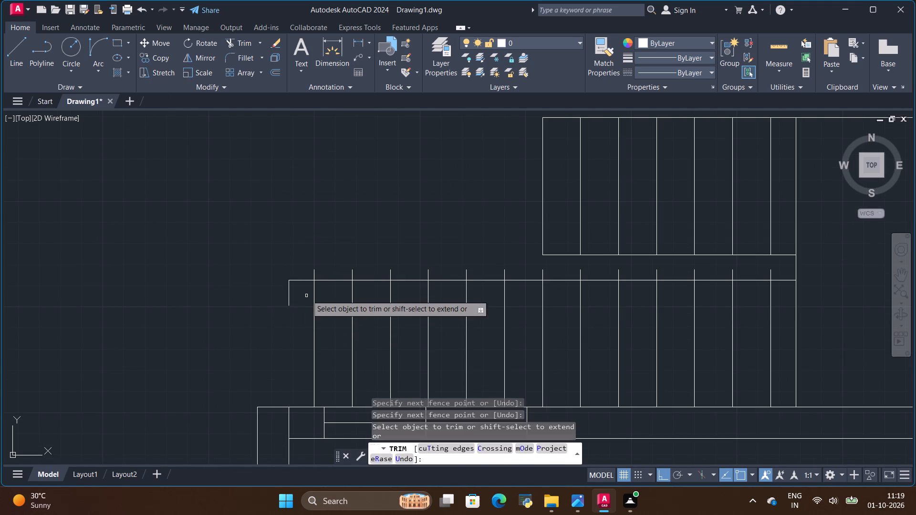
left_click_drag(305, 293, 287, 297)
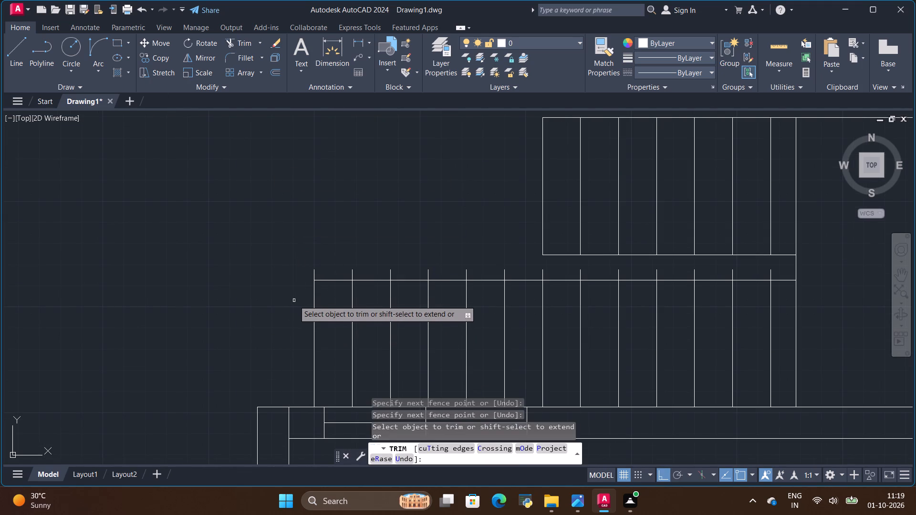
Trim off all the tread ends that project above the lower flight's top line, from the westernmost tread to the easternmost.
scroll(322, 286, "up", 4)
left_click_drag(260, 243, 266, 243)
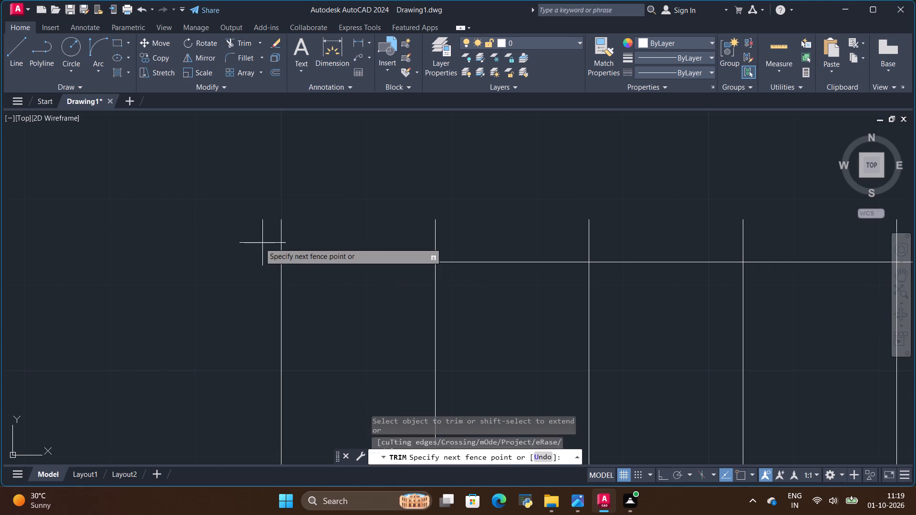
left_click_drag(266, 243, 766, 234)
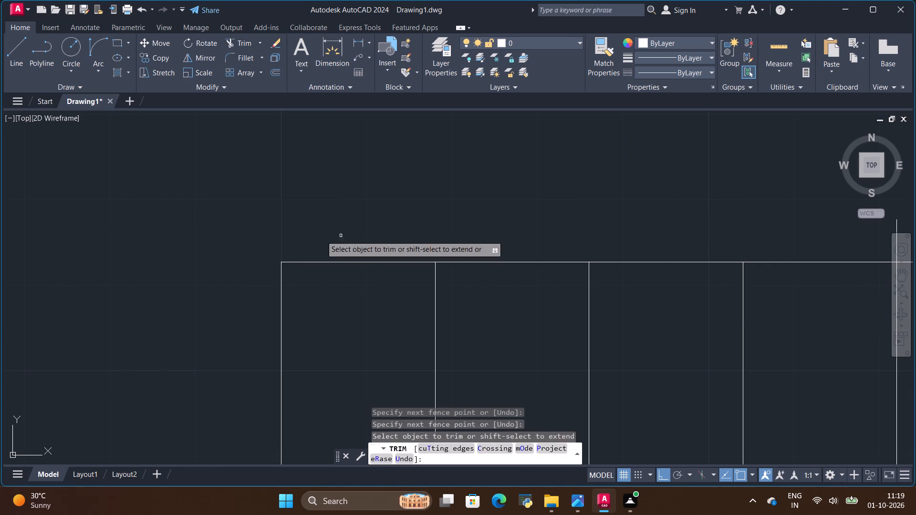
scroll(234, 234, "down", 2)
scroll(591, 232, "up", 2)
left_click_drag(313, 239, 407, 248)
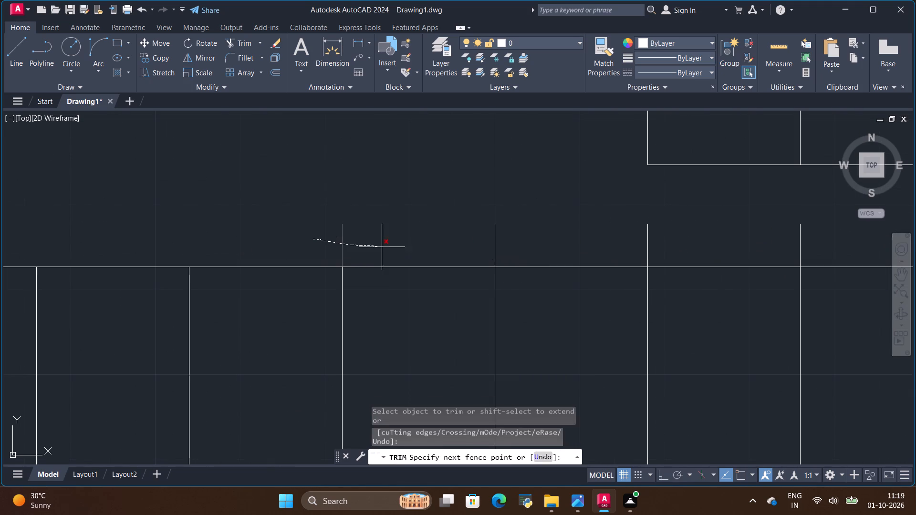
left_click_drag(407, 248, 809, 238)
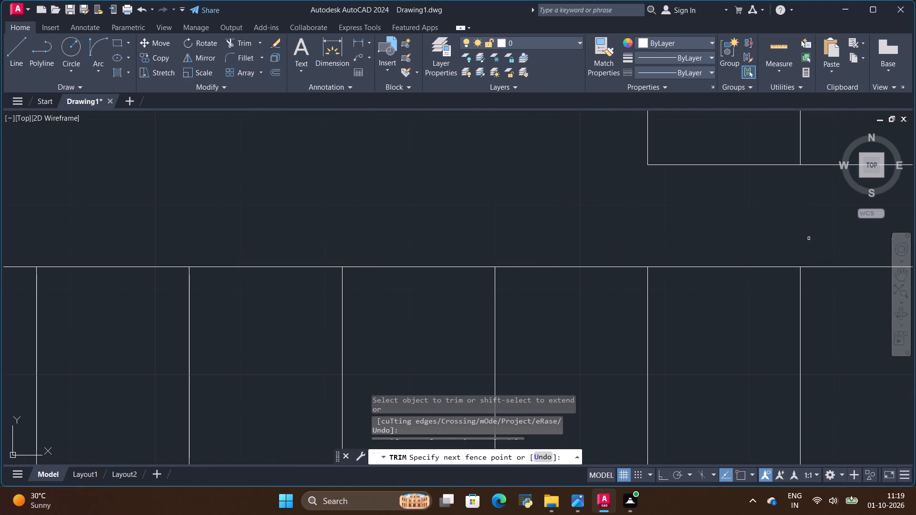
scroll(299, 269, "down", 3)
scroll(434, 263, "up", 3)
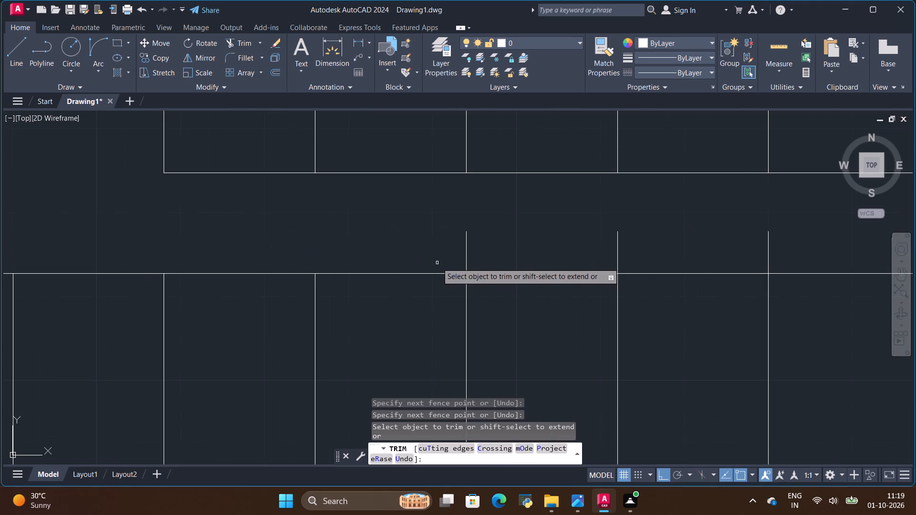
left_click_drag(440, 255, 784, 257)
scroll(259, 284, "down", 1)
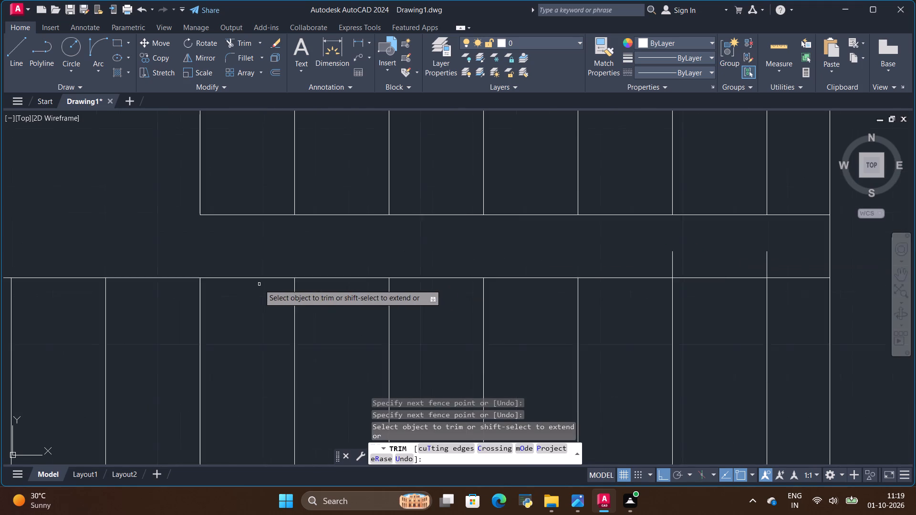
scroll(259, 284, "down", 1)
scroll(559, 266, "up", 1)
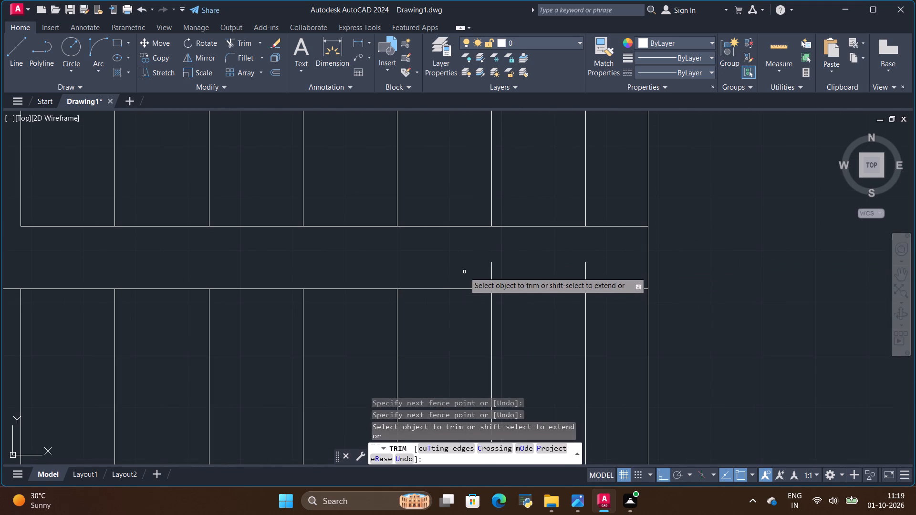
left_click_drag(464, 272, 612, 276)
scroll(606, 272, "down", 3)
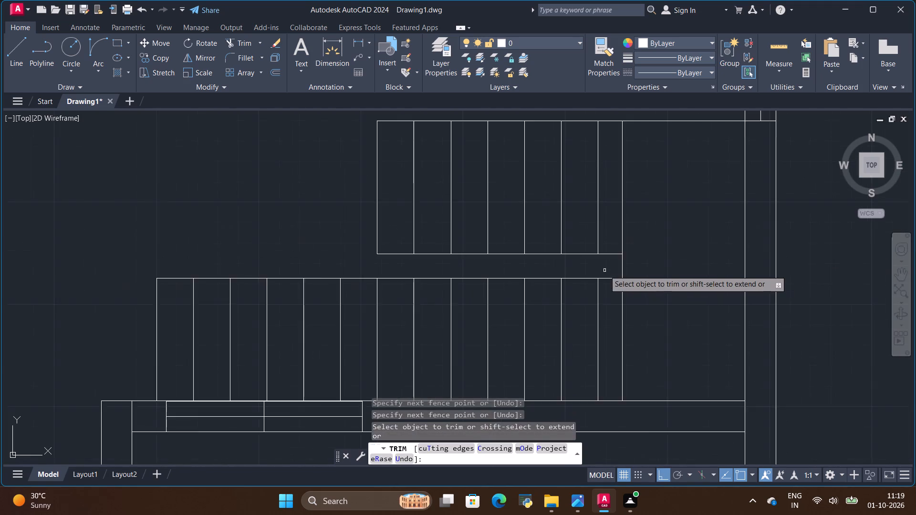
scroll(609, 240, "up", 1)
key("space")
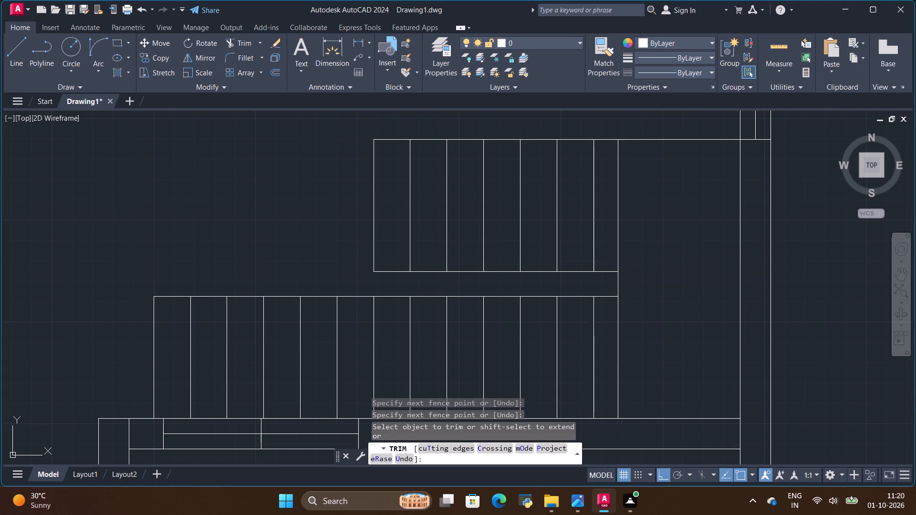
Copy the upper flight's two easternmost tread lines 18" east, and again down onto the foot of the lower flight's easternmost tread.
left_click(594, 247)
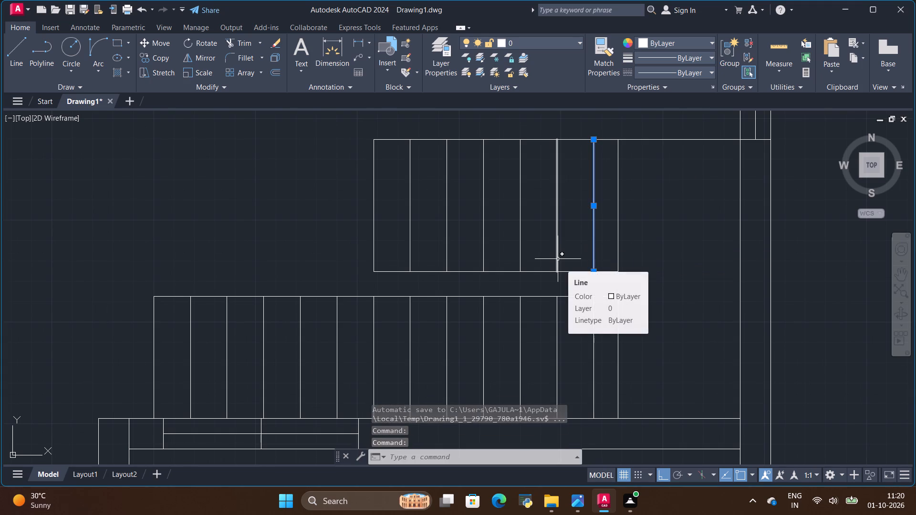
left_click(558, 259)
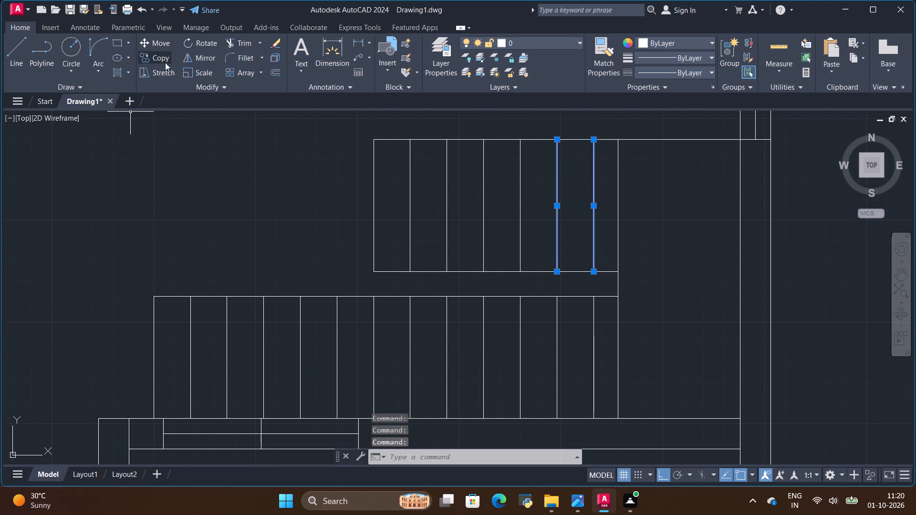
left_click(161, 58)
scroll(570, 278, "up", 2)
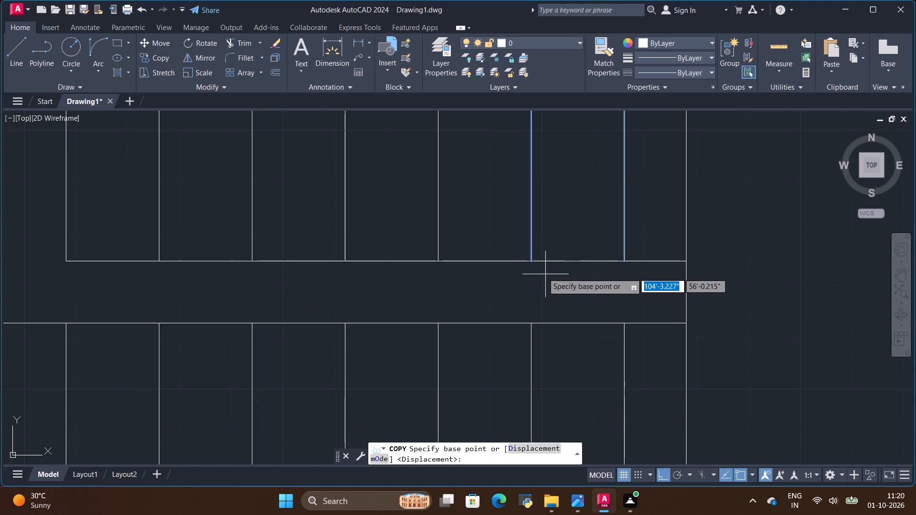
left_click(531, 261)
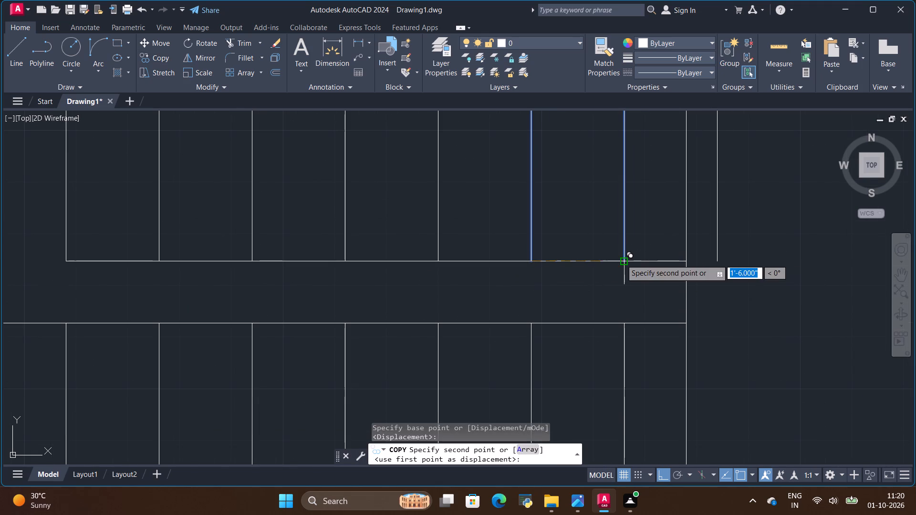
left_click(621, 259)
scroll(568, 271, "down", 3)
scroll(583, 376, "up", 3)
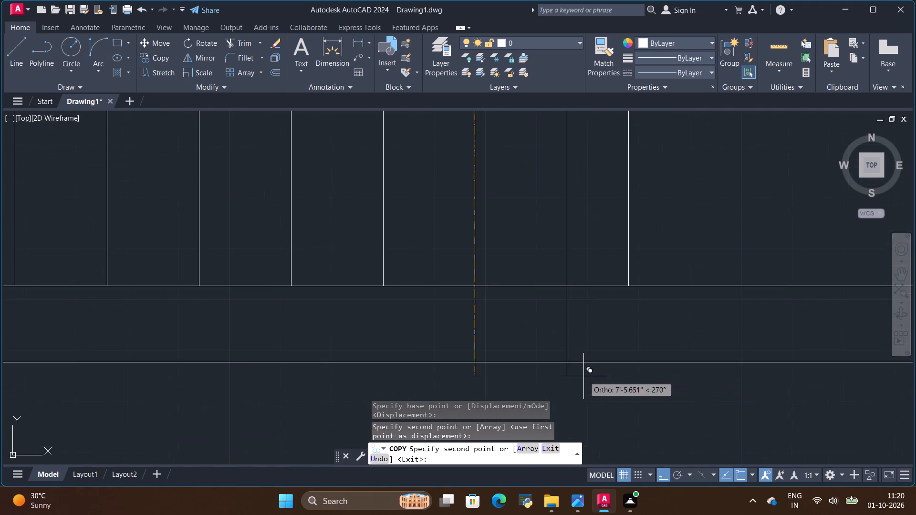
left_click(566, 284)
key("Escape")
scroll(640, 336, "down", 2)
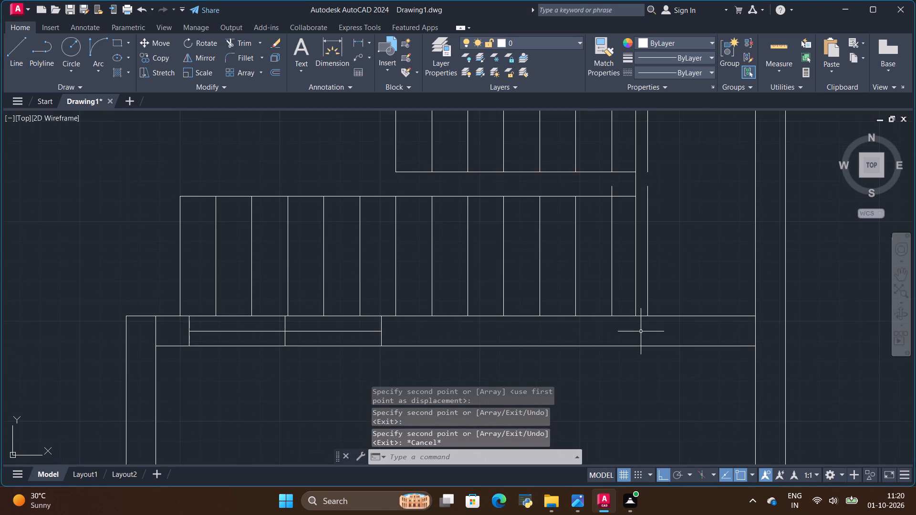
Draw a vertical line bridging the gap between the new easternmost tread lines of the upper and lower flights.
scroll(641, 331, "down", 1)
scroll(635, 188, "up", 2)
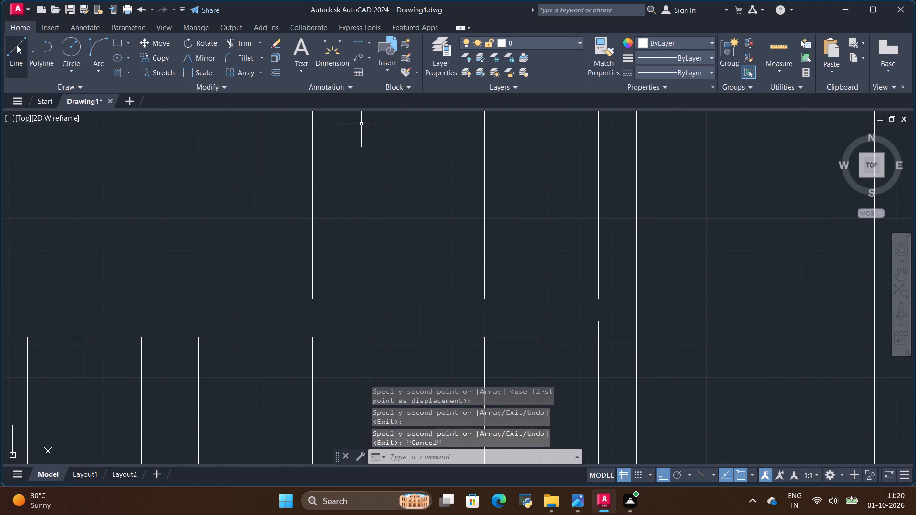
left_click(17, 46)
left_click(657, 322)
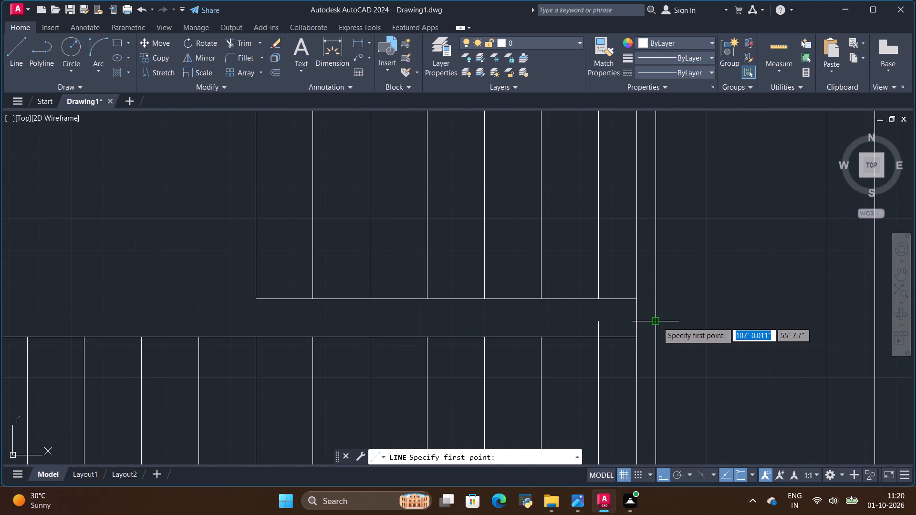
left_click(655, 294)
key("Escape")
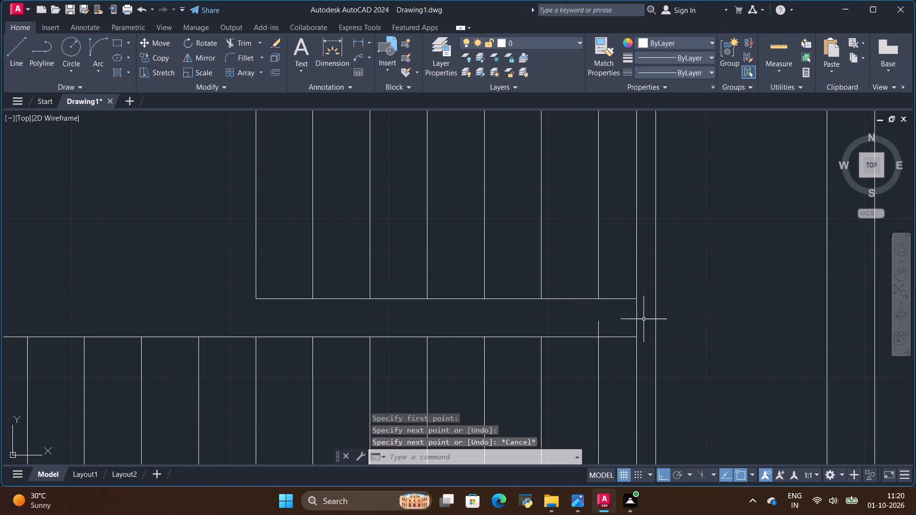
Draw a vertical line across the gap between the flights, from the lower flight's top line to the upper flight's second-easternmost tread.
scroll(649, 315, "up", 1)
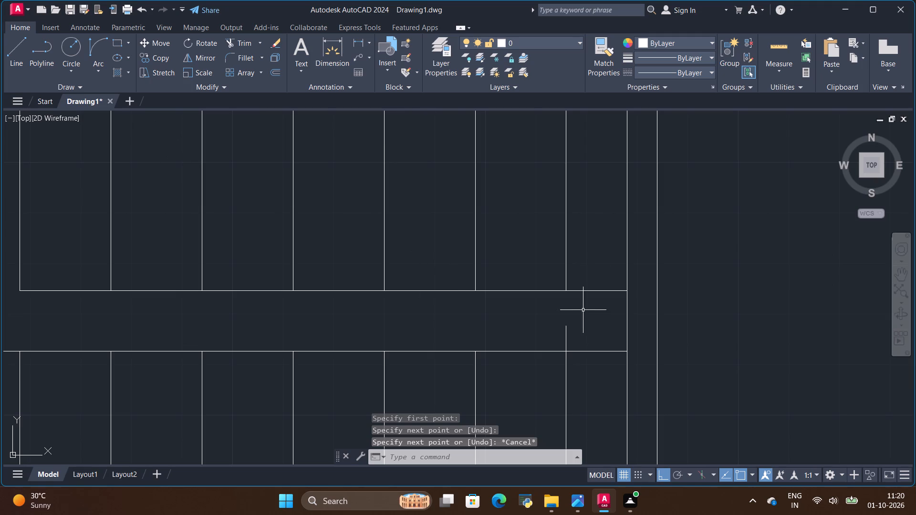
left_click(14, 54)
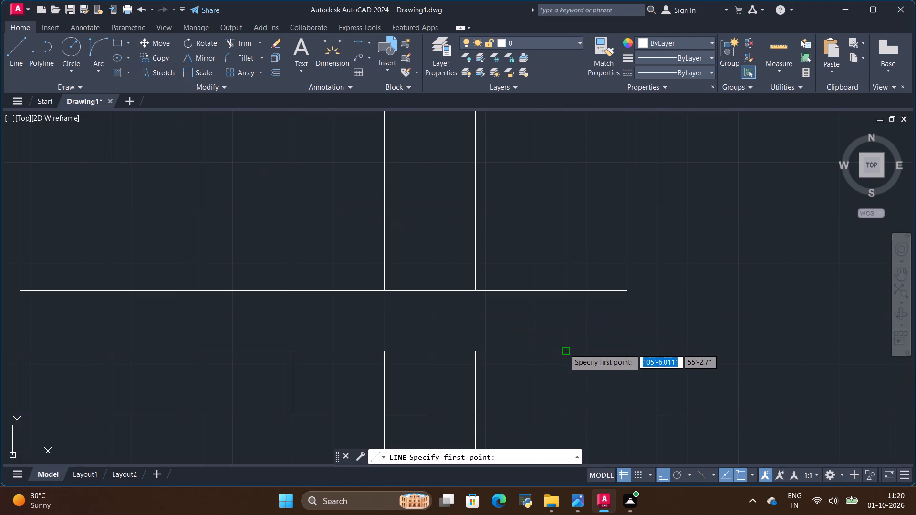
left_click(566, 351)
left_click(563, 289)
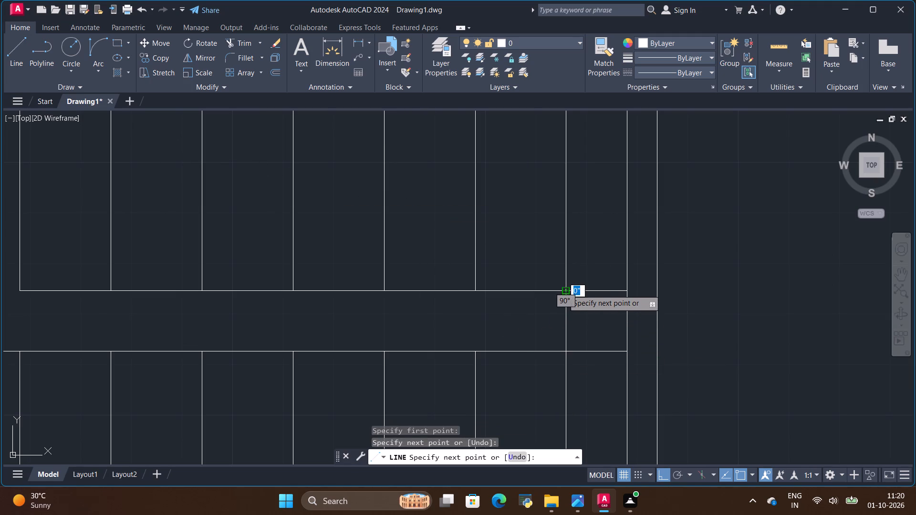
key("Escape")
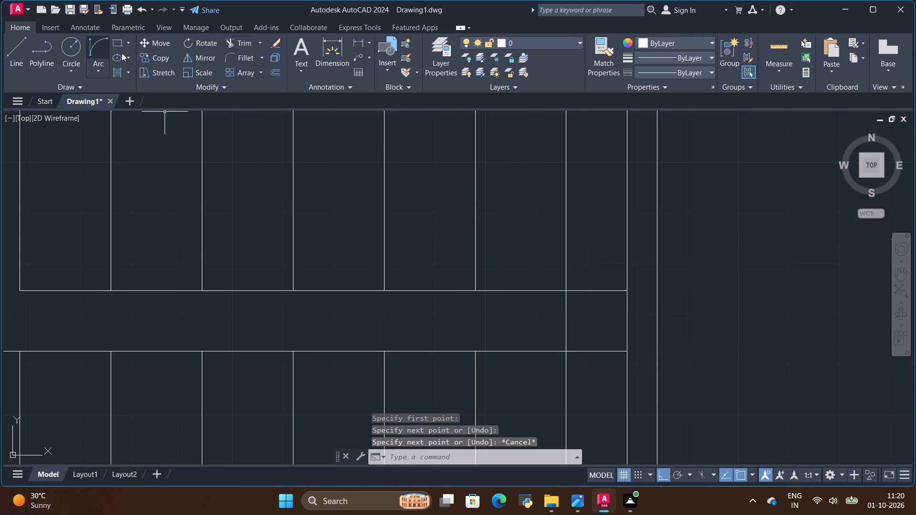
Trim away the stairs' old east side line and the horizontal pieces that run to it from the adjacent tread lines.
left_click(245, 43)
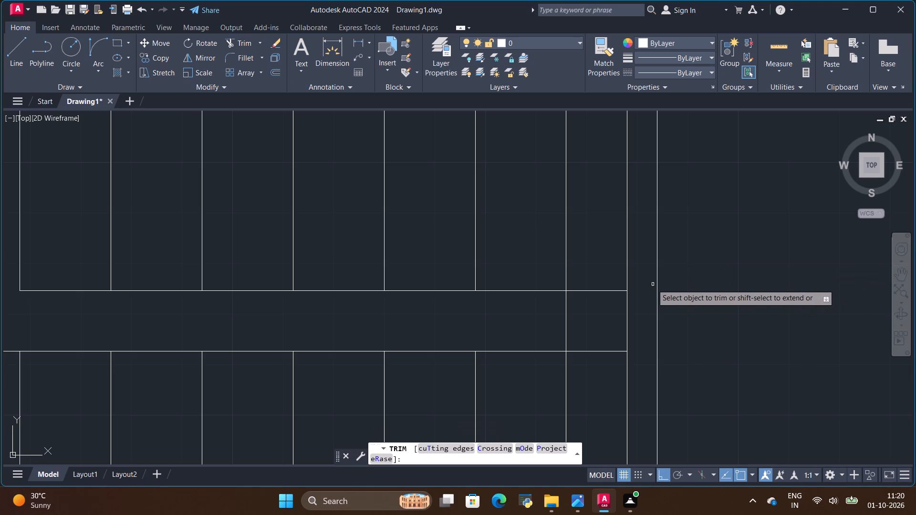
left_click_drag(643, 270, 620, 316)
scroll(617, 322, "down", 2)
scroll(625, 271, "down", 1)
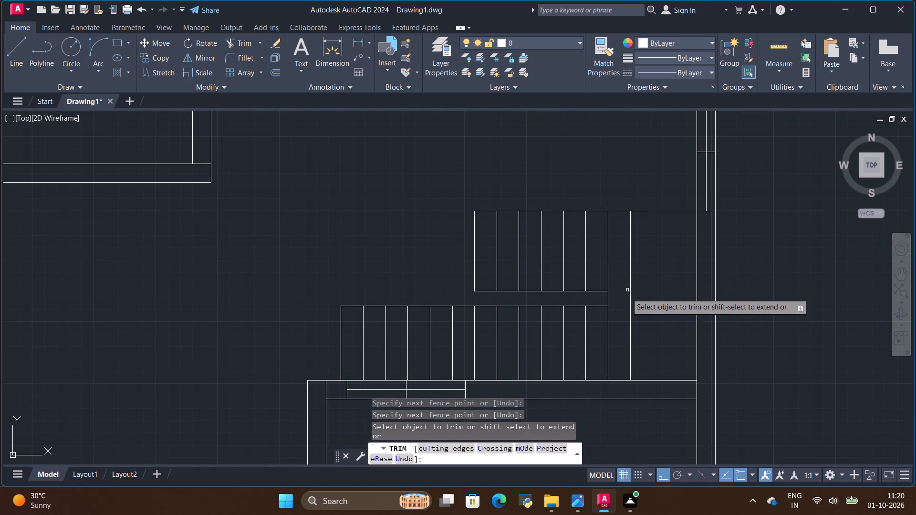
Trim the vertical line pieces crossing the gap between the two flights at their second-easternmost tread.
scroll(623, 306, "up", 2)
left_click_drag(599, 283, 592, 285)
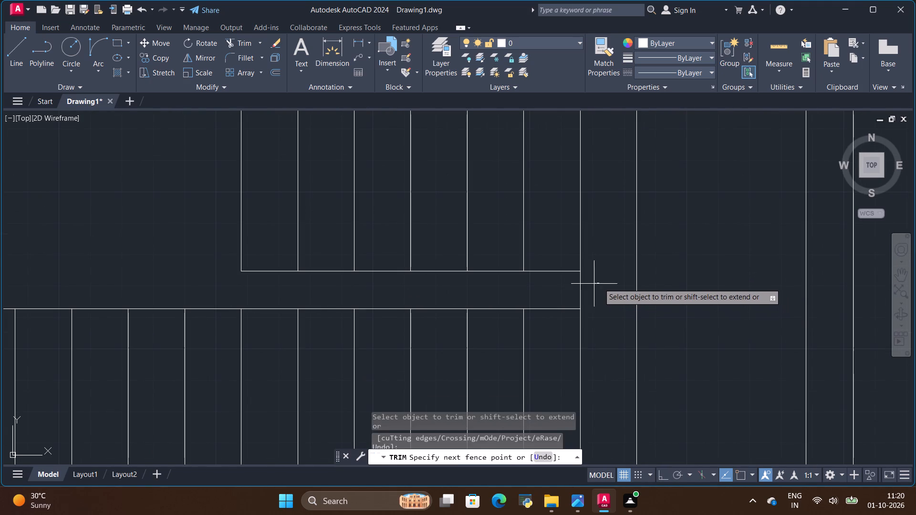
left_click_drag(592, 285, 576, 287)
scroll(581, 312, "up", 2)
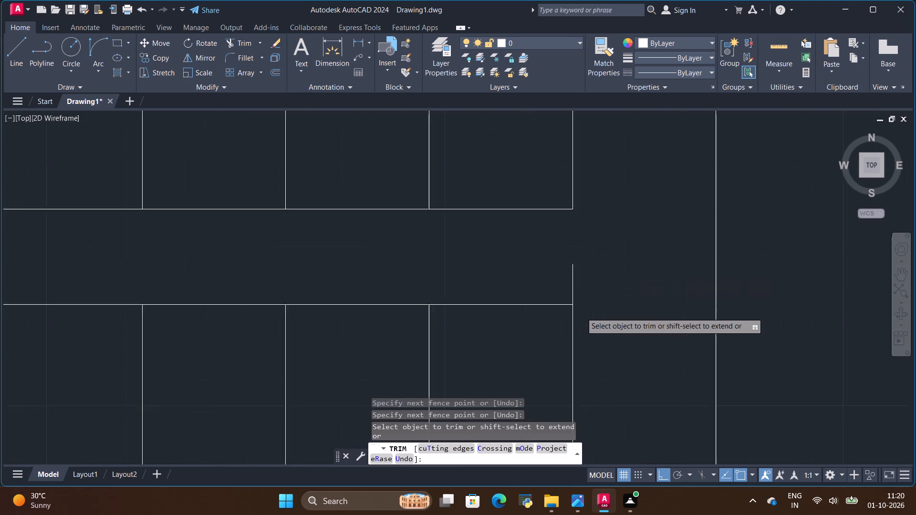
scroll(581, 312, "up", 1)
left_click_drag(585, 282, 549, 270)
scroll(618, 282, "down", 2)
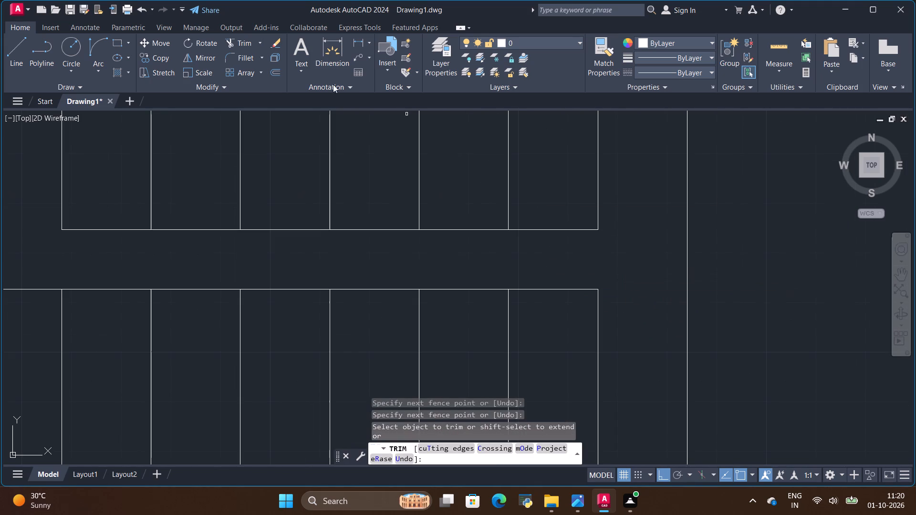
Draw horizontal lines carrying the upper flight's bottom edge and the lower flight's top edge 1'-6" east to the easternmost tread line.
left_click(15, 50)
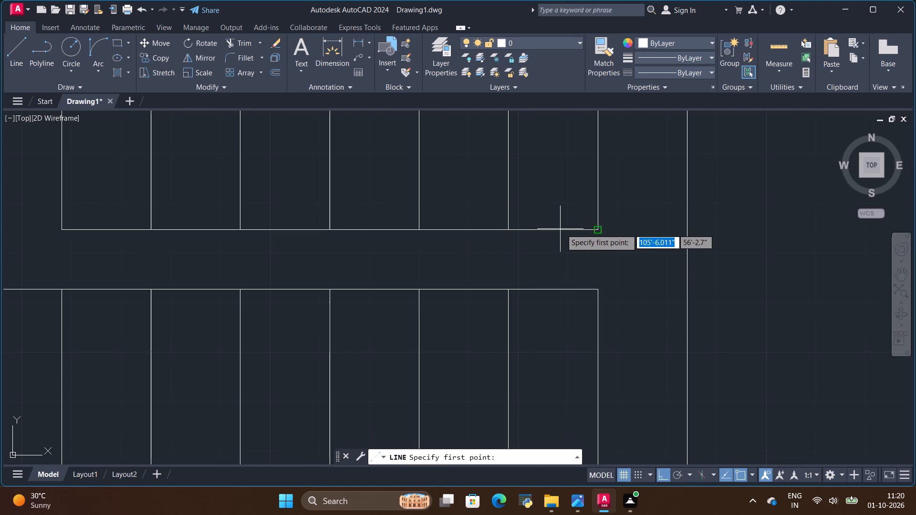
left_click_drag(596, 230, 603, 229)
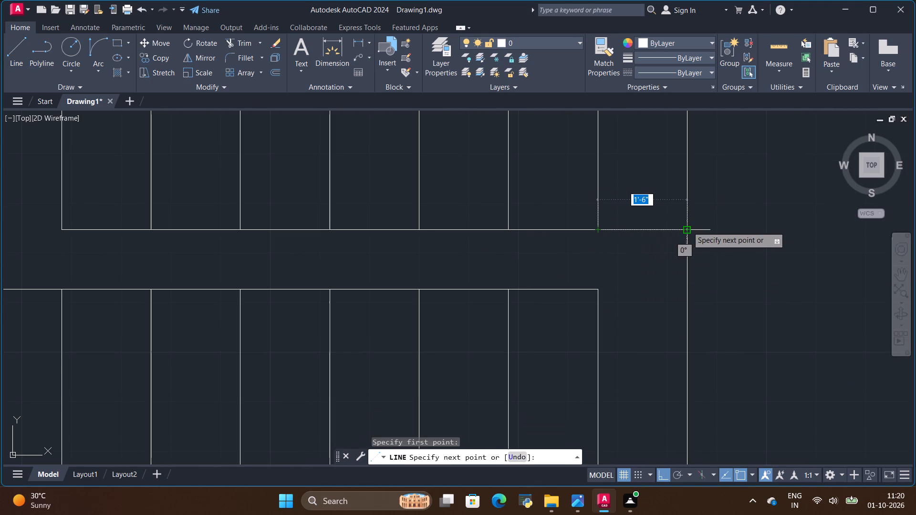
left_click(687, 227)
key("Escape")
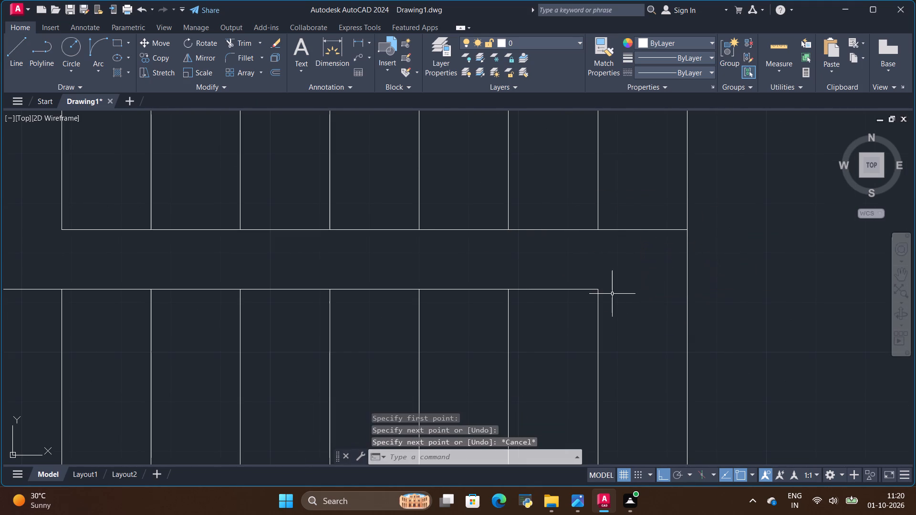
left_click(15, 43)
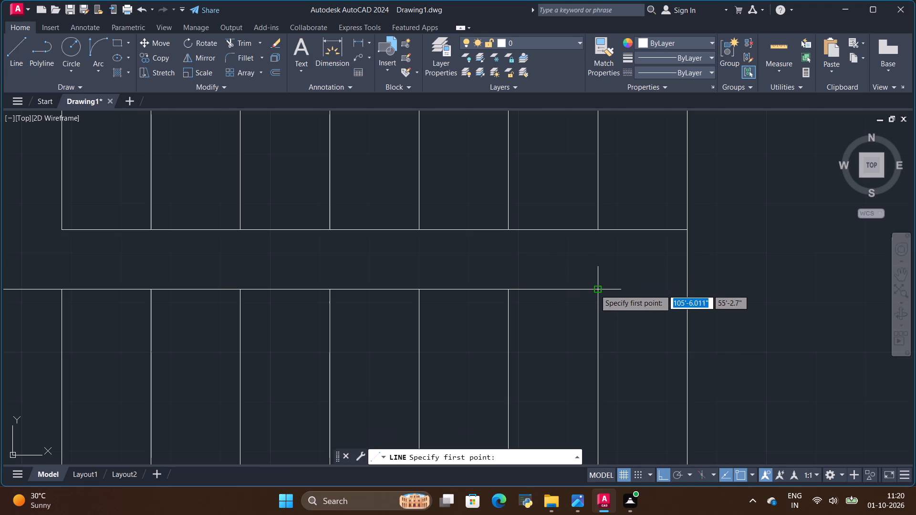
left_click(595, 289)
left_click(690, 293)
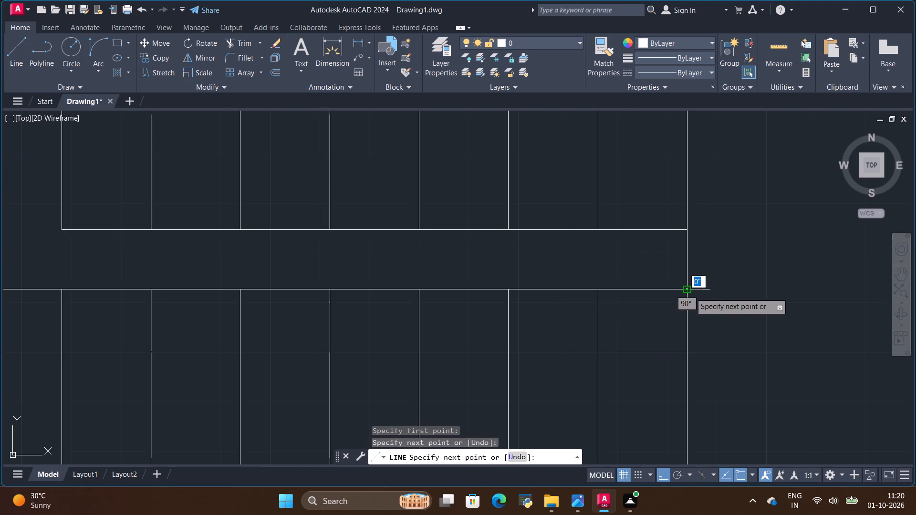
key("Escape")
Draw horizontal lines from the easternmost tread line to the east wall, continuing the upper flight's bottom edge and lower flight's top edge.
scroll(596, 288, "down", 3)
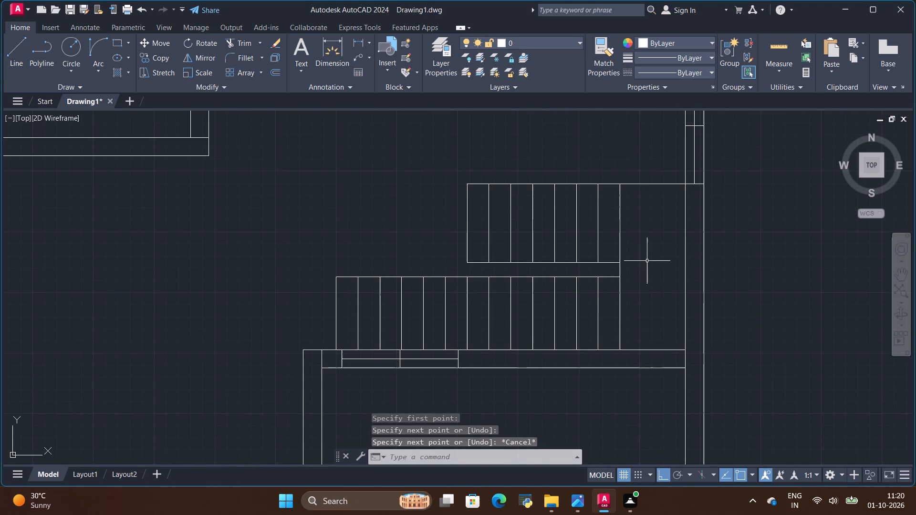
scroll(647, 260, "up", 1)
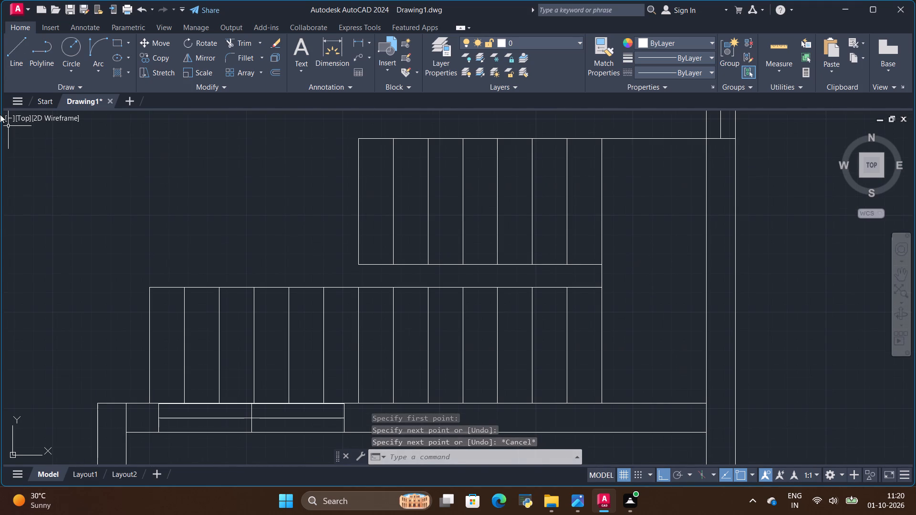
left_click(14, 49)
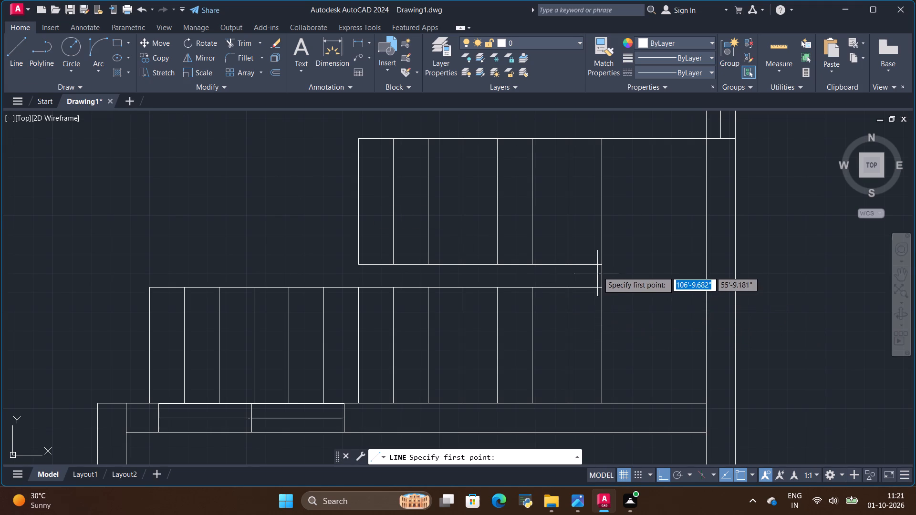
scroll(599, 264, "up", 1)
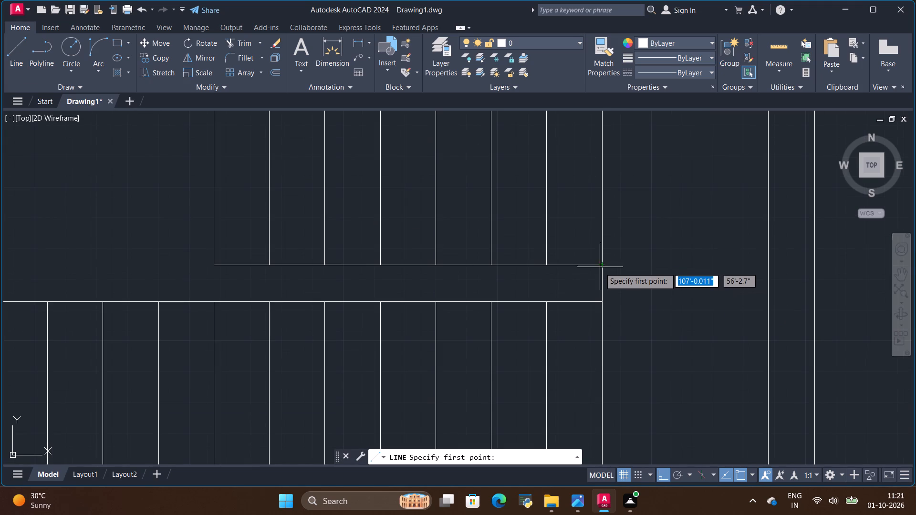
scroll(600, 268, "up", 1)
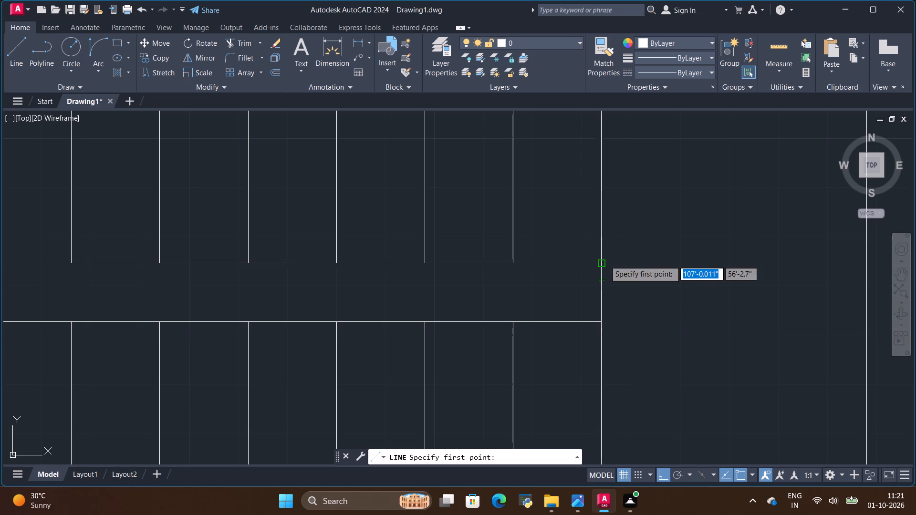
left_click(600, 262)
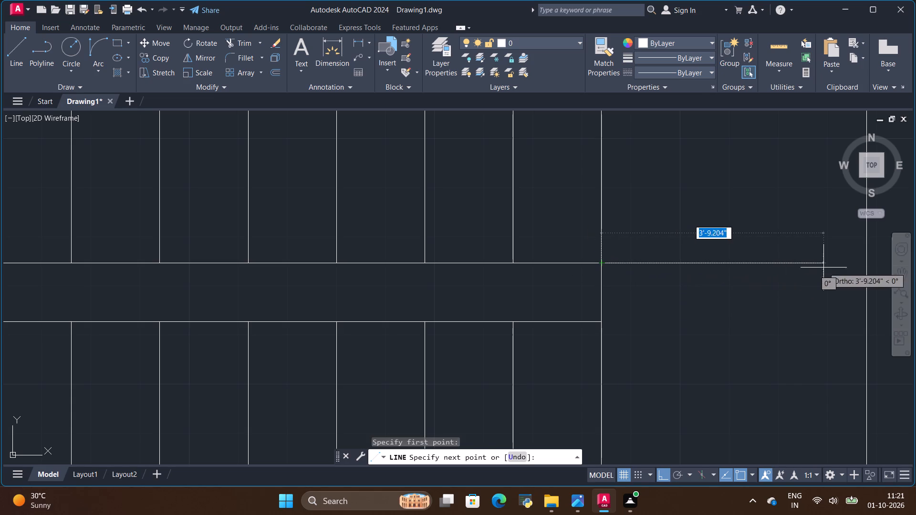
left_click(866, 263)
key("Escape")
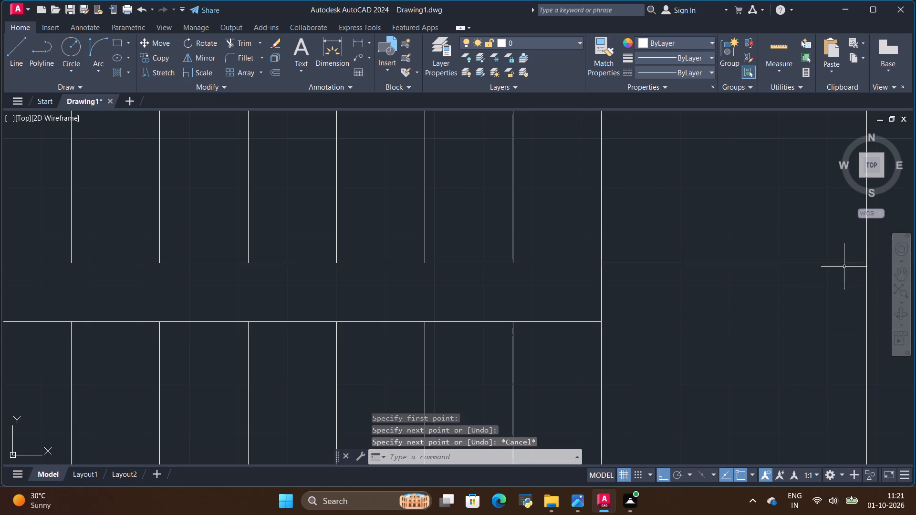
left_click(17, 49)
left_click(600, 322)
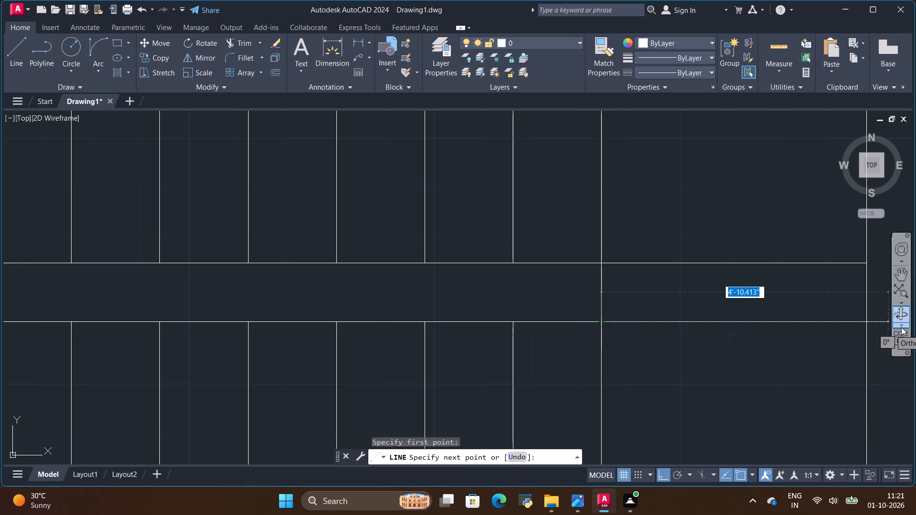
left_click(866, 320)
key("Escape")
Trim away the two westernmost treads of the lower flight, including their side lines and top edge pieces.
scroll(710, 327, "down", 3)
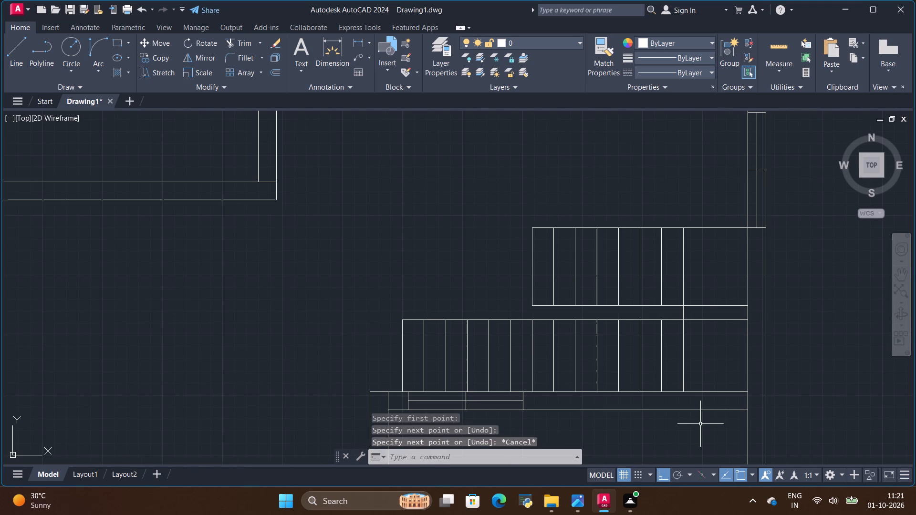
scroll(666, 340, "down", 1)
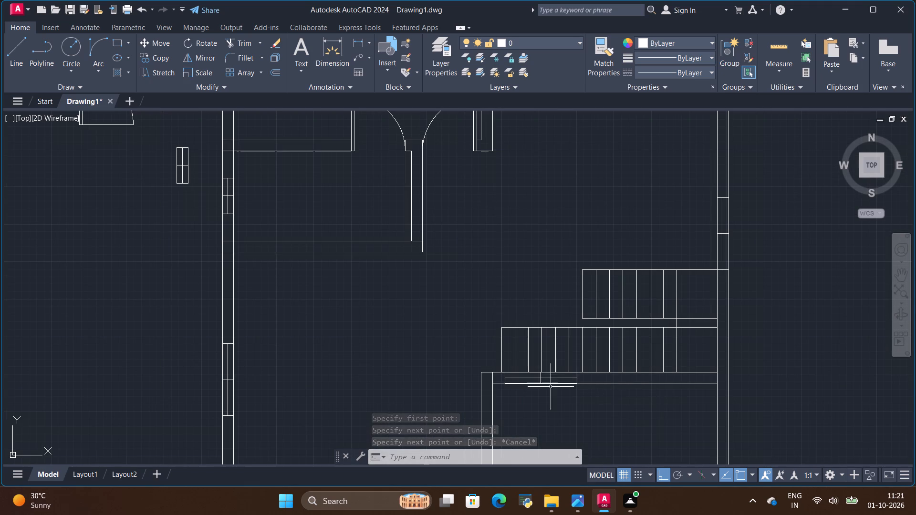
scroll(545, 384, "up", 2)
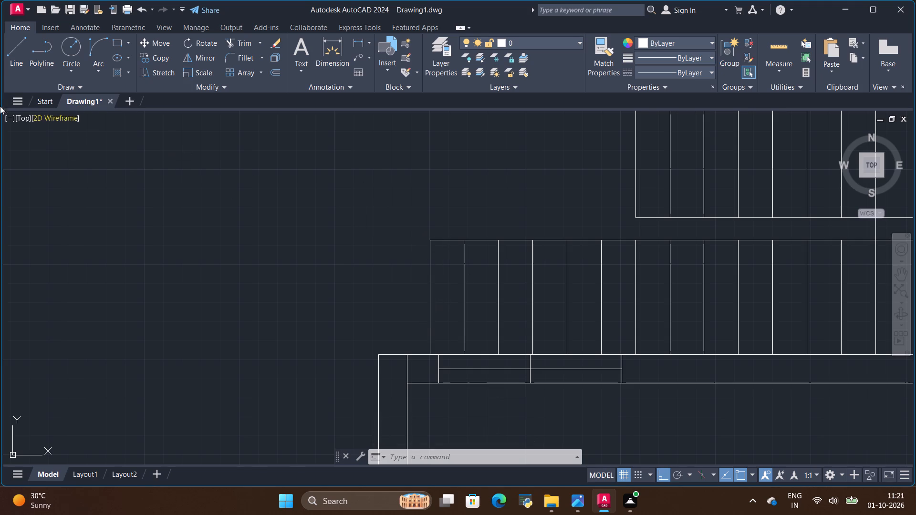
left_click(13, 54)
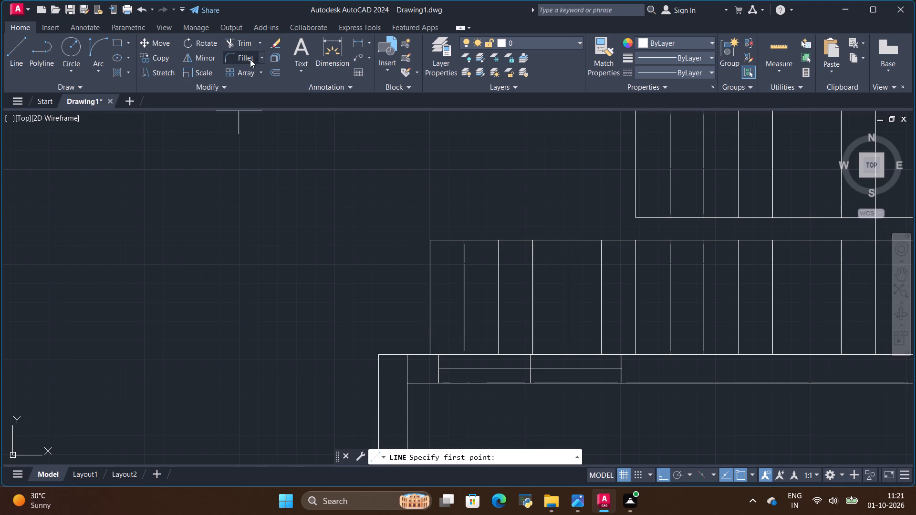
left_click(245, 41)
left_click_drag(448, 213, 425, 269)
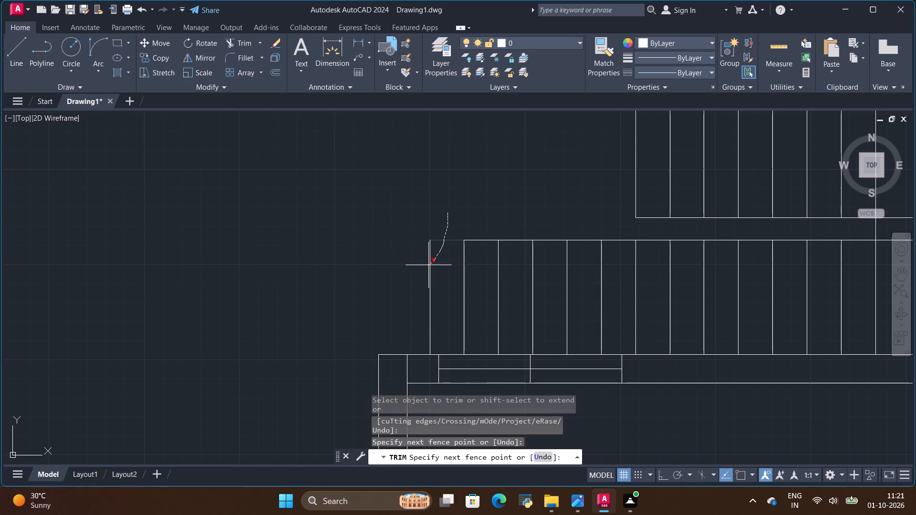
left_click_drag(425, 269, 420, 277)
scroll(422, 230, "down", 2)
scroll(477, 214, "up", 1)
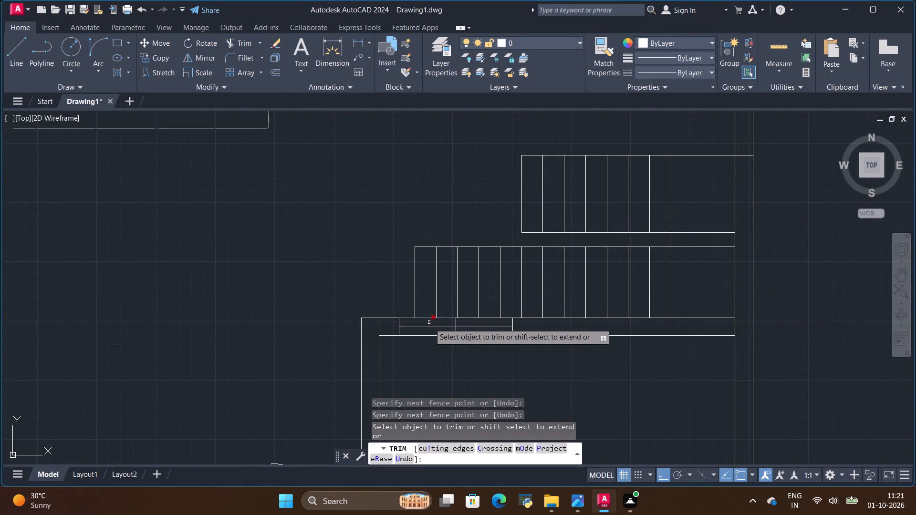
scroll(423, 273, "up", 1)
left_click_drag(447, 186, 447, 187)
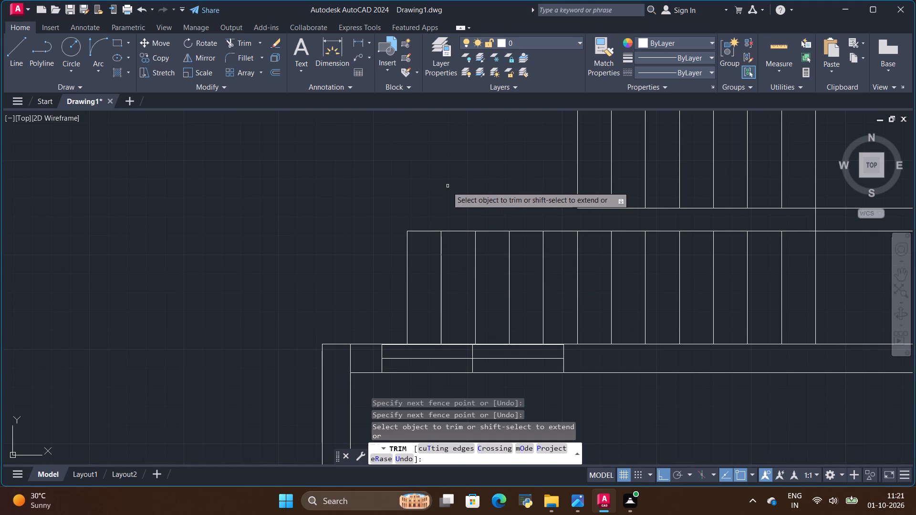
left_click_drag(447, 187, 402, 286)
Switch to the reference image and compare its ground floor plan, including the stairs and kitchen area, with the drawing.
scroll(425, 200, "down", 2)
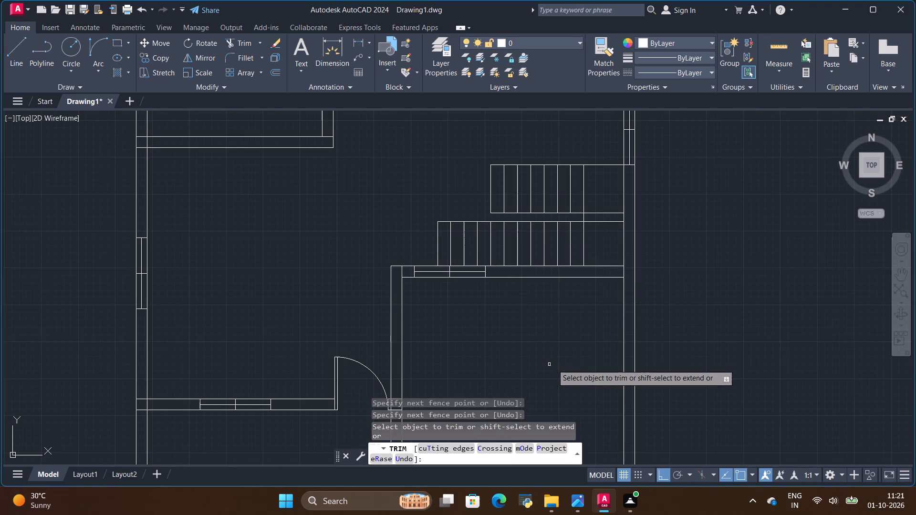
scroll(634, 350, "down", 2)
middle_click_drag(510, 357, 562, 311)
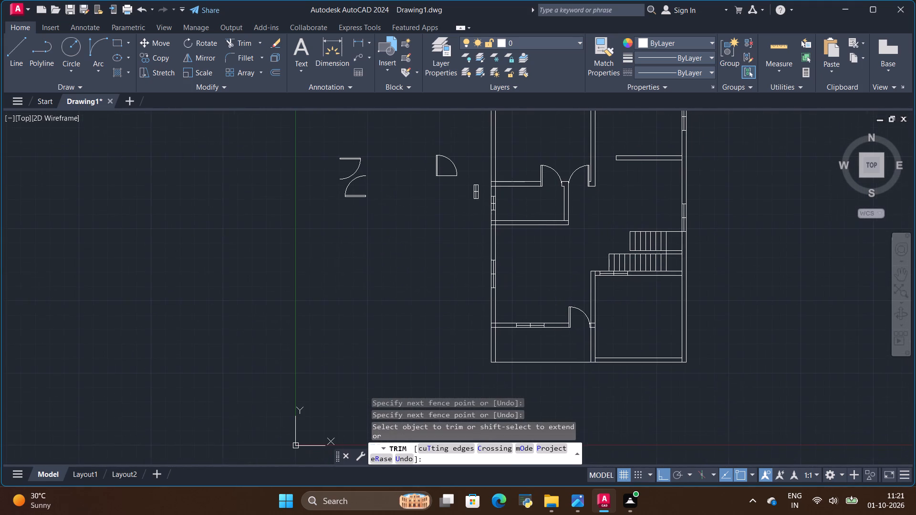
scroll(630, 206, "up", 2)
scroll(637, 230, "down", 2)
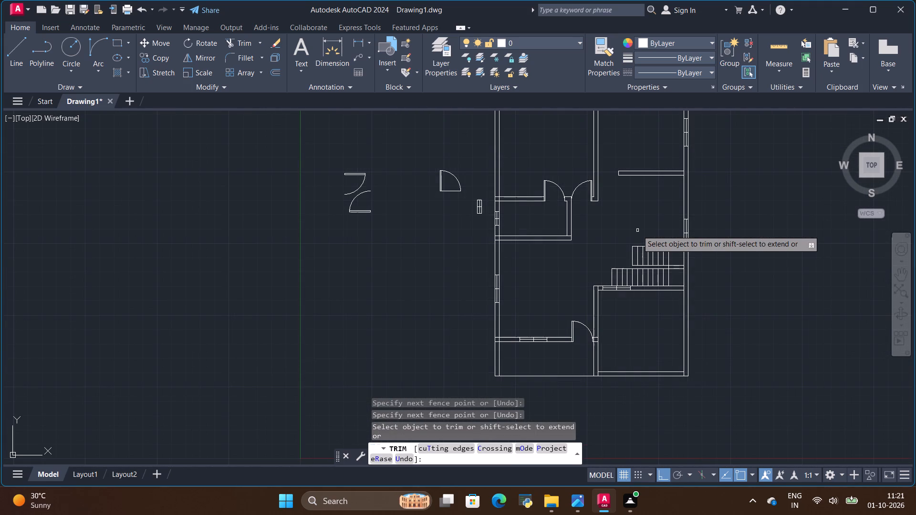
key("alt+Tab")
scroll(360, 177, "down", 3)
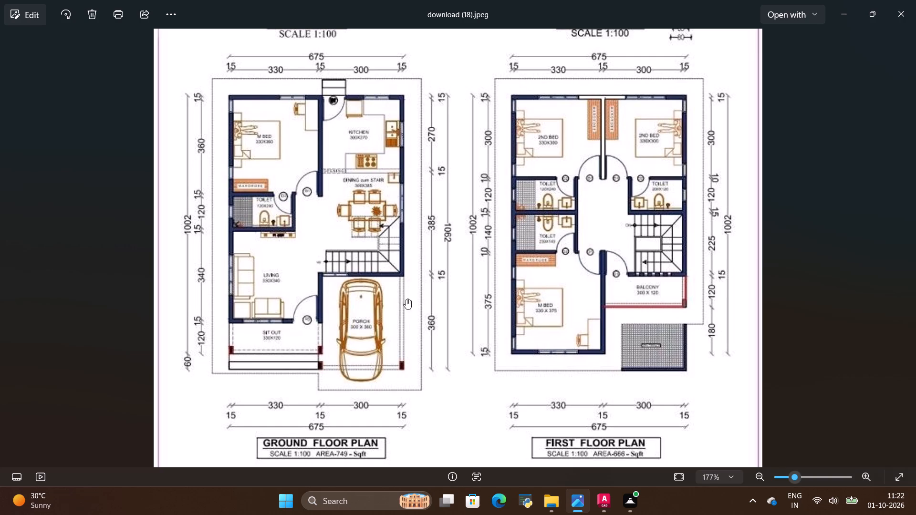
scroll(397, 270, "up", 2)
scroll(432, 269, "down", 2)
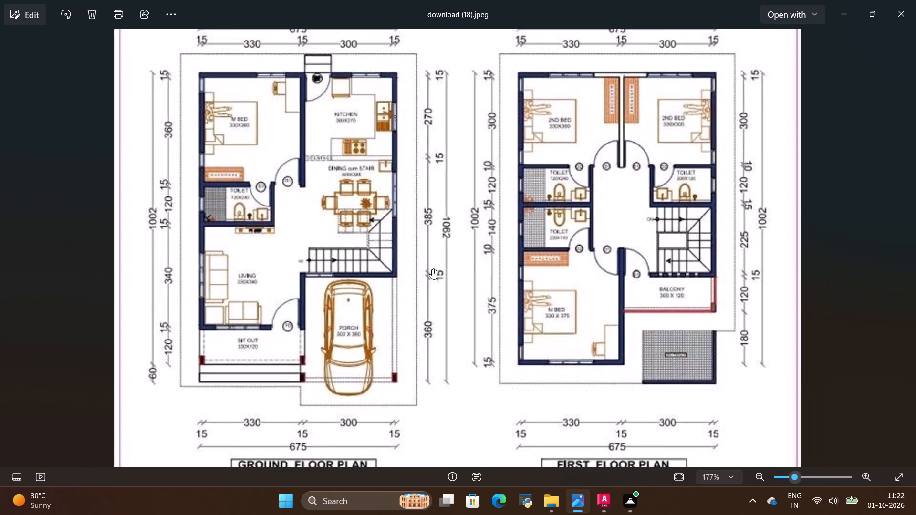
scroll(433, 270, "down", 2)
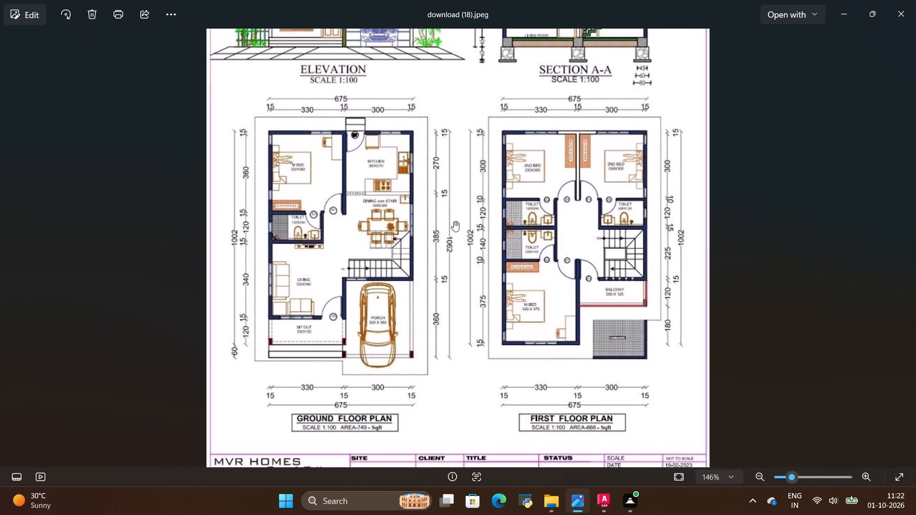
scroll(453, 182, "up", 1)
scroll(410, 191, "up", 2)
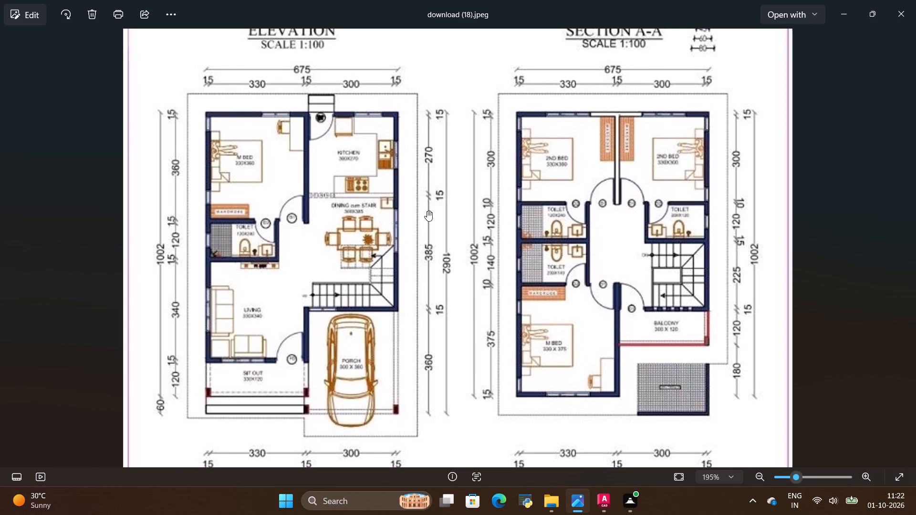
scroll(449, 180, "up", 1)
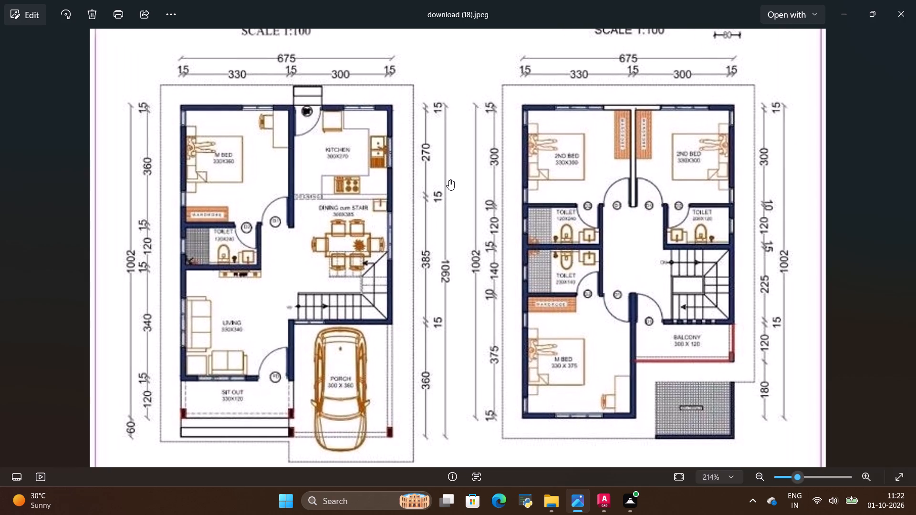
key("alt+Tab")
key("alt+Tab")
scroll(444, 199, "down", 1)
scroll(345, 175, "up", 1)
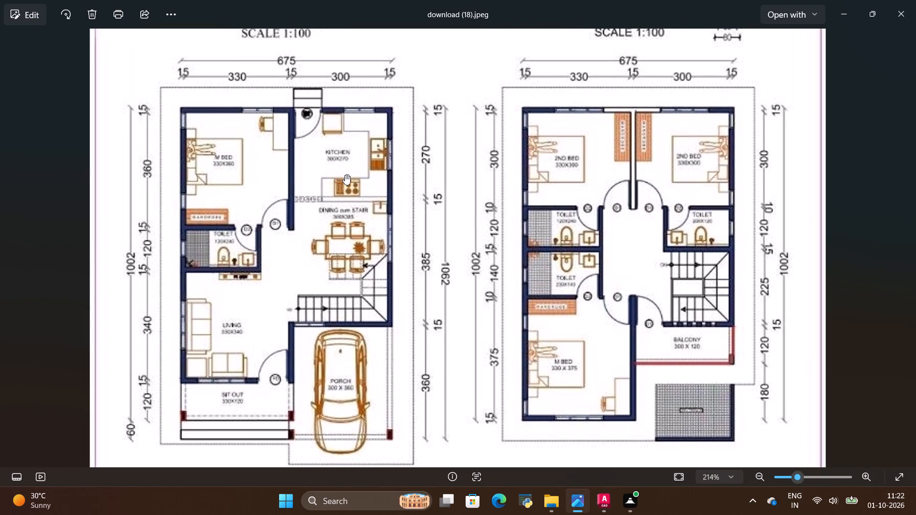
scroll(177, 243, "up", 2)
scroll(291, 220, "down", 2)
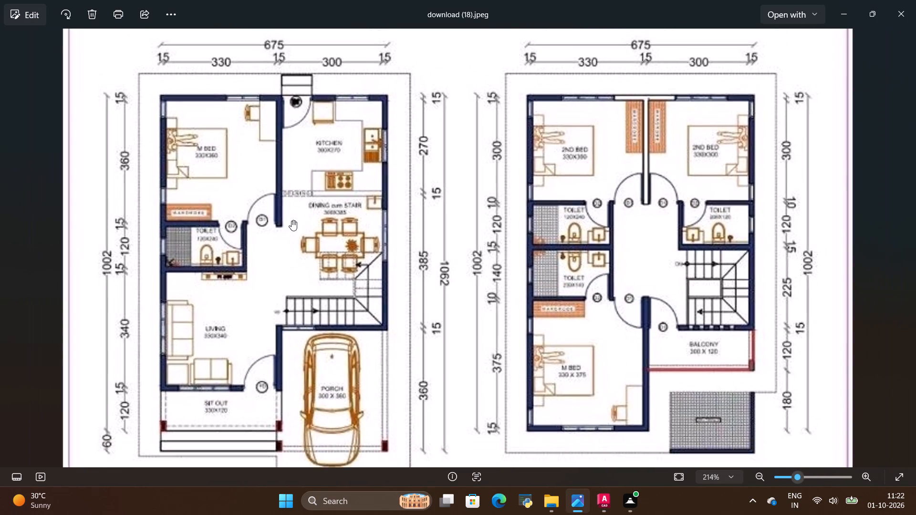
key("alt+Tab")
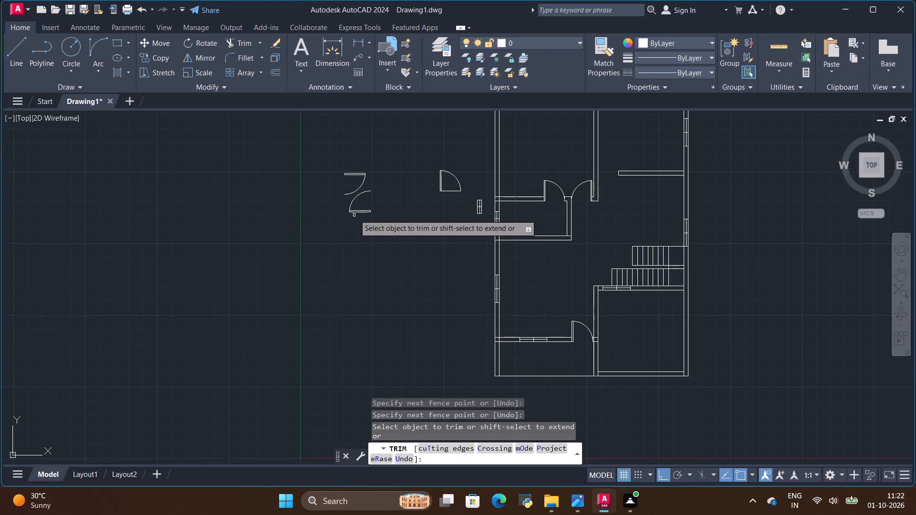
scroll(356, 214, "down", 2)
scroll(420, 175, "up", 1)
key("alt+Tab")
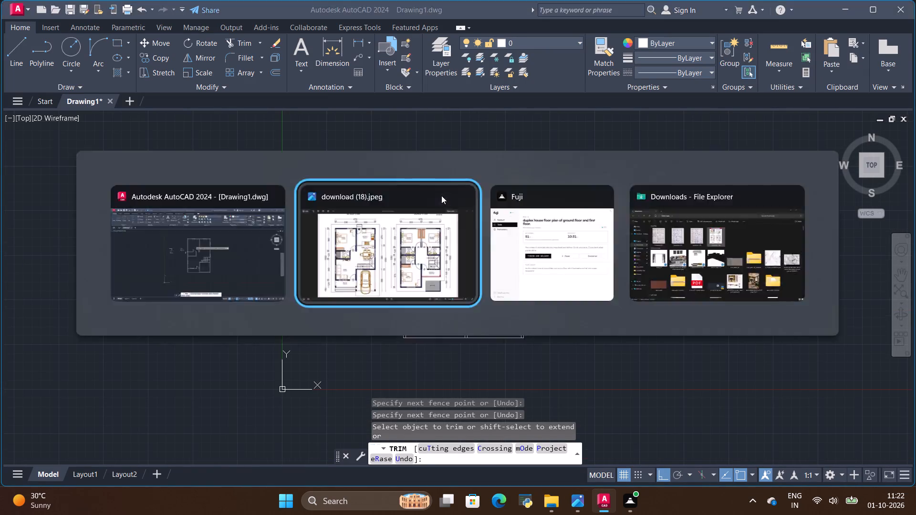
scroll(450, 243, "down", 1)
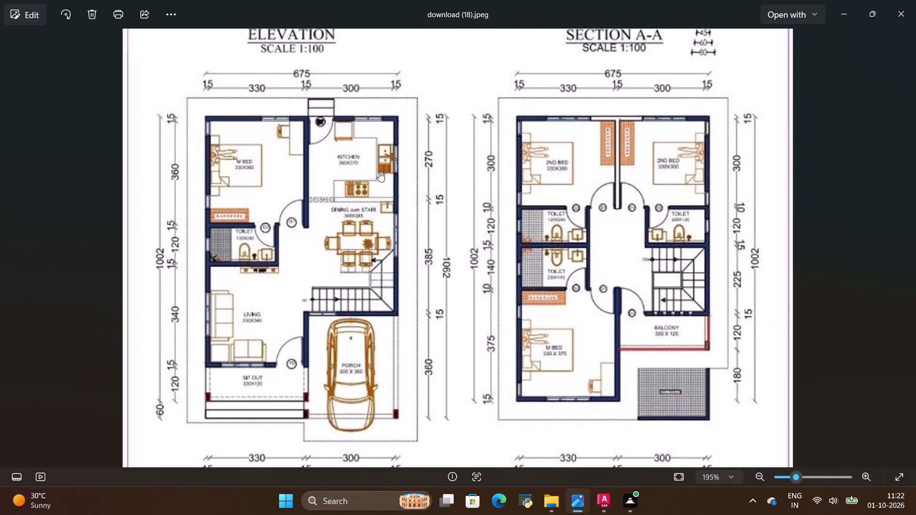
scroll(324, 78, "up", 2)
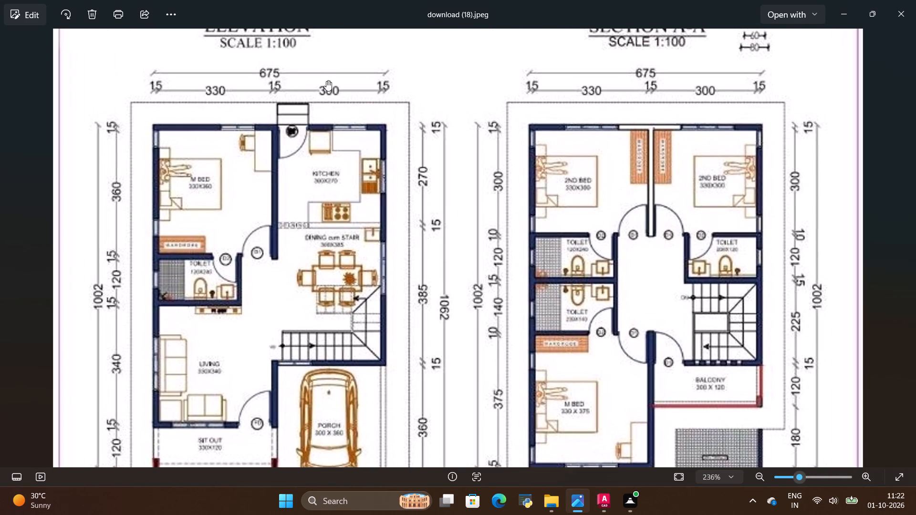
Compare the drawn ground floor plan with the reference image, and examine the reference's first floor plan and its overall width.
scroll(331, 90, "up", 1)
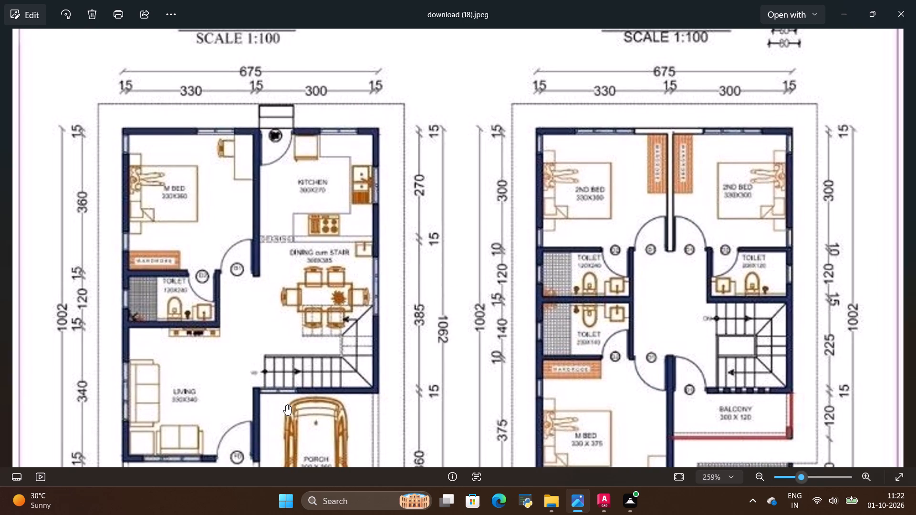
scroll(286, 405, "up", 1)
scroll(375, 294, "down", 6)
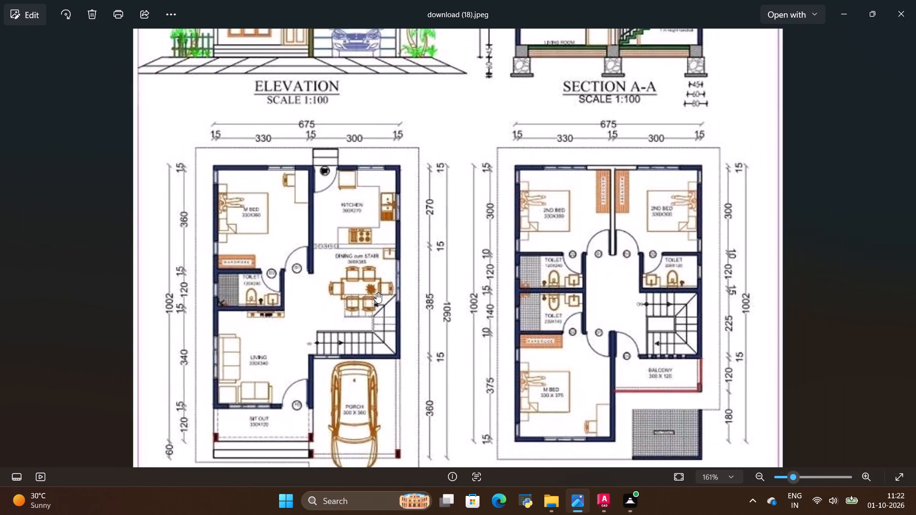
key("alt+Tab")
scroll(420, 231, "up", 2)
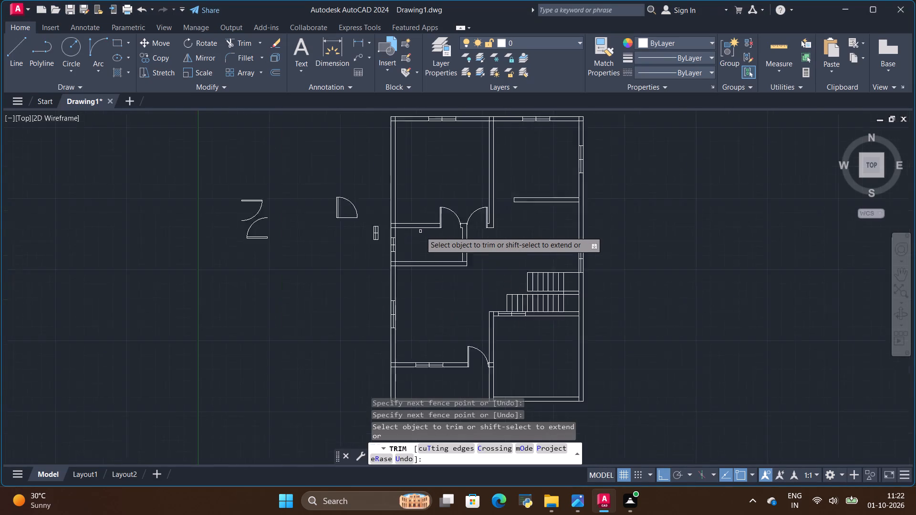
scroll(422, 231, "down", 1)
scroll(477, 180, "down", 2)
scroll(479, 143, "up", 2)
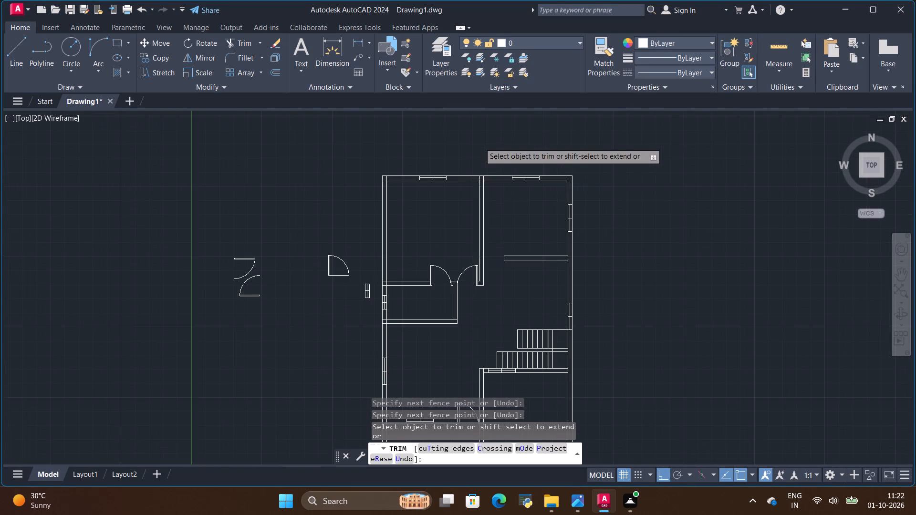
scroll(496, 183, "down", 1)
scroll(519, 295, "up", 1)
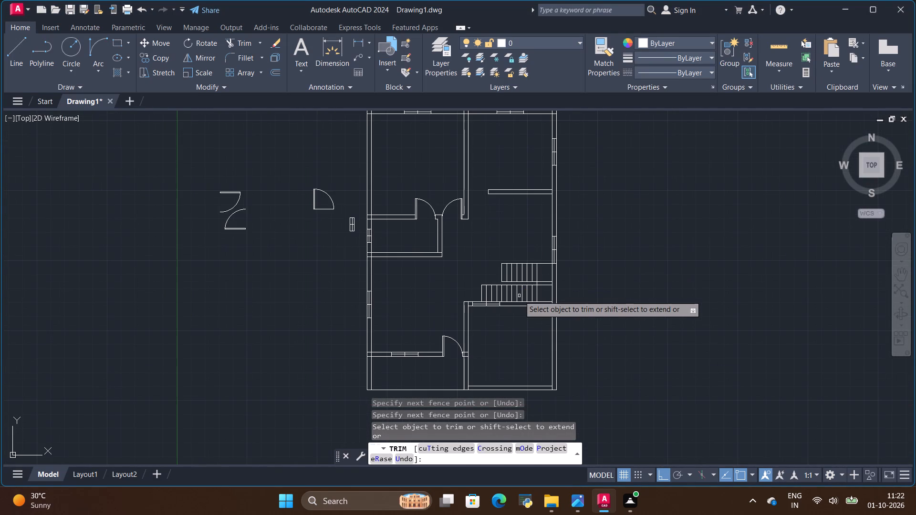
key("alt+Tab")
key("alt+Tab")
key("alt+Tab")
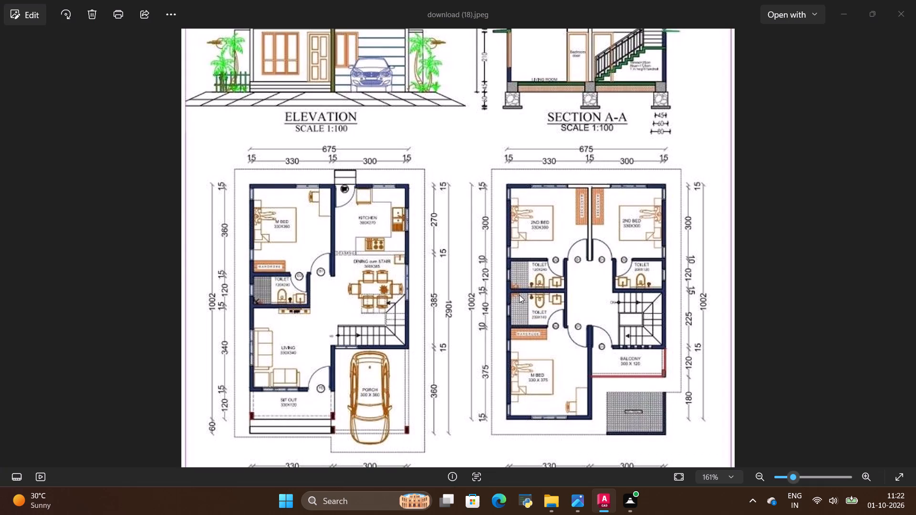
scroll(348, 223, "up", 1)
scroll(419, 278, "down", 1)
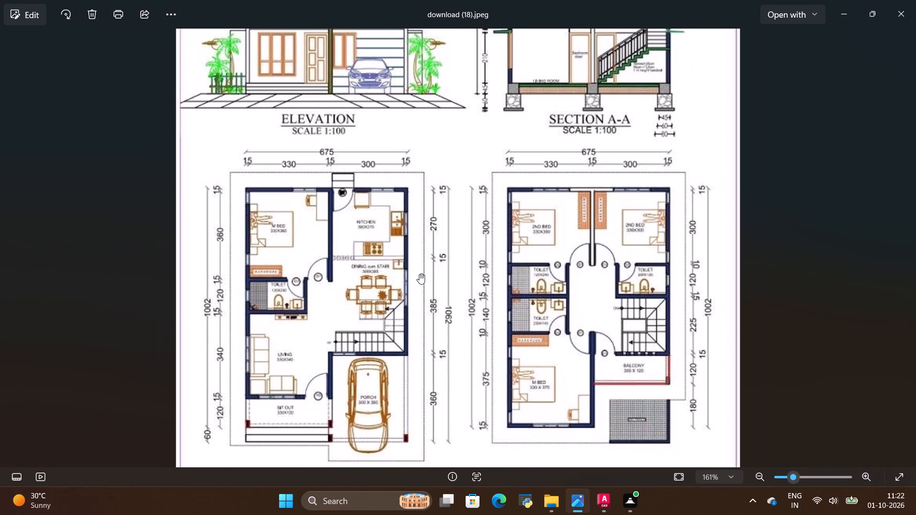
key("alt+Tab")
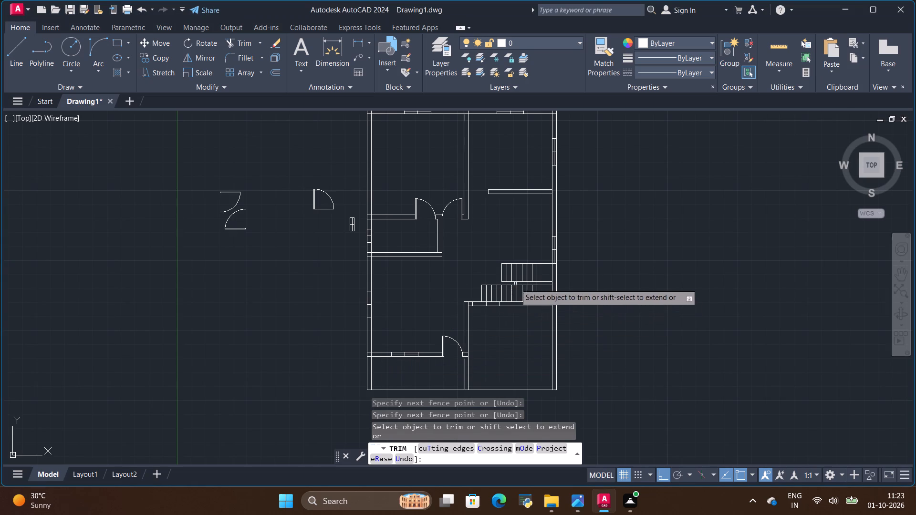
key("alt+Tab")
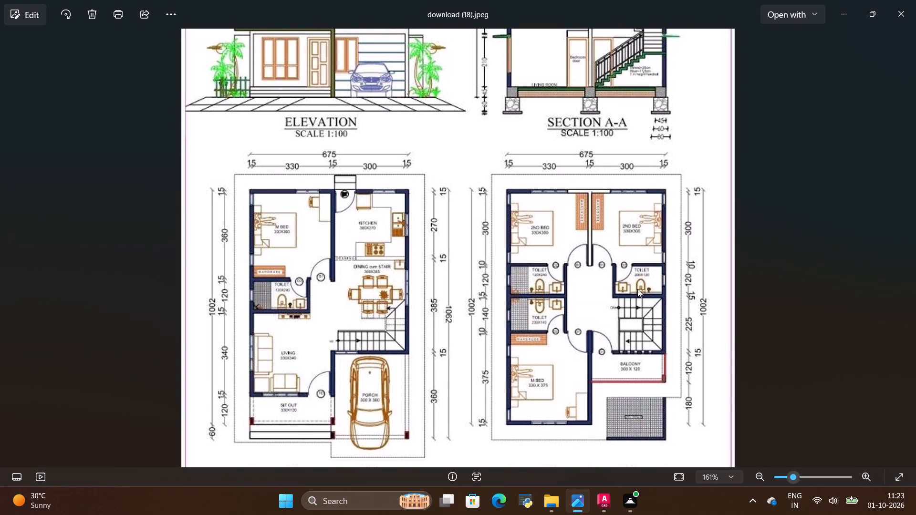
key("alt+Tab")
scroll(404, 320, "down", 2)
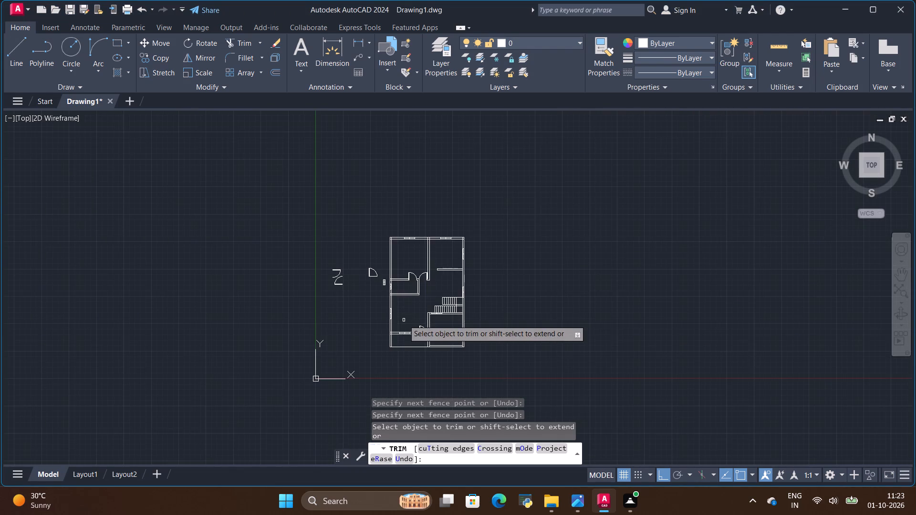
scroll(460, 307, "up", 1)
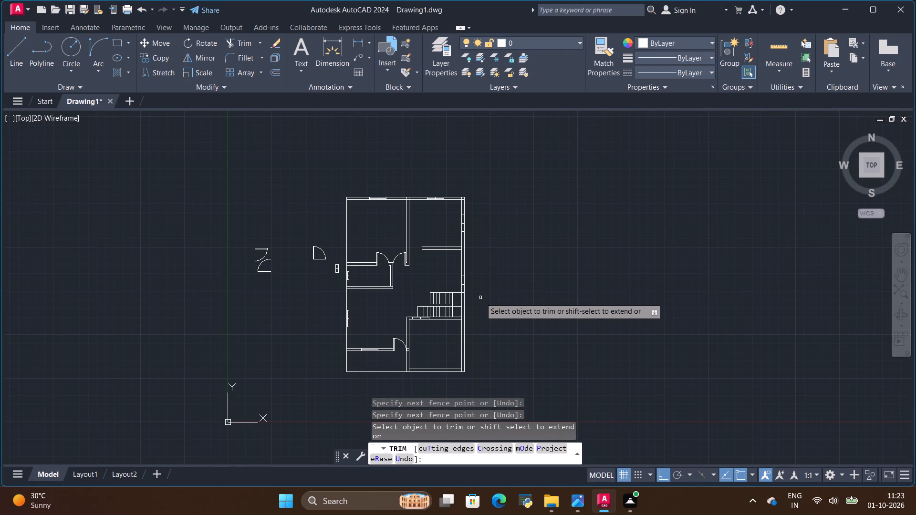
key("alt+Tab")
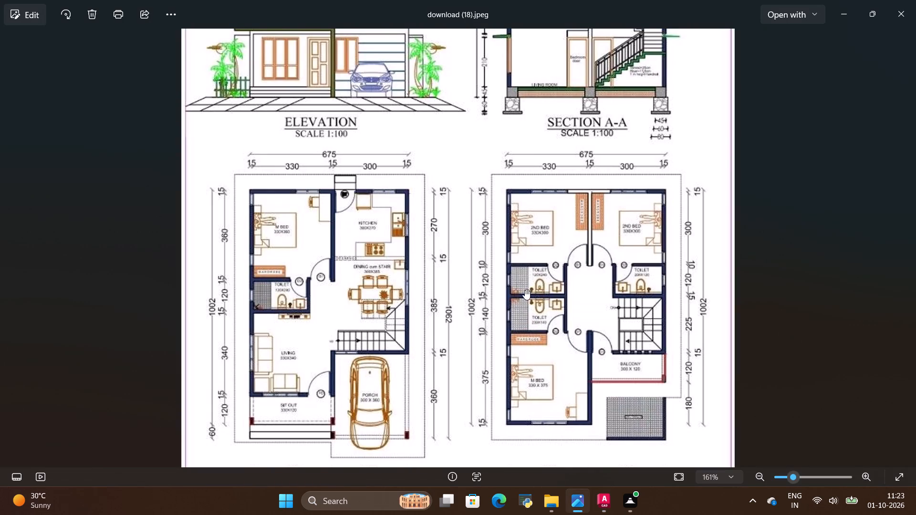
key("alt+Tab")
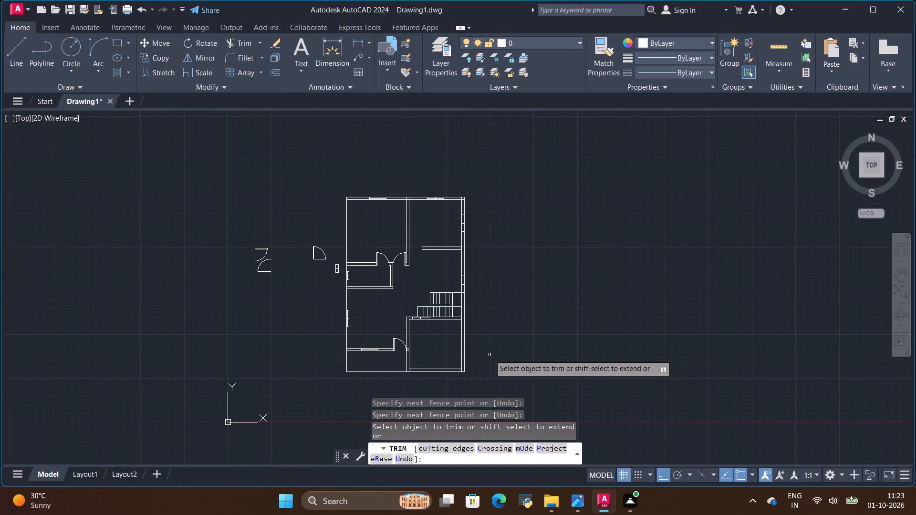
scroll(489, 355, "up", 1)
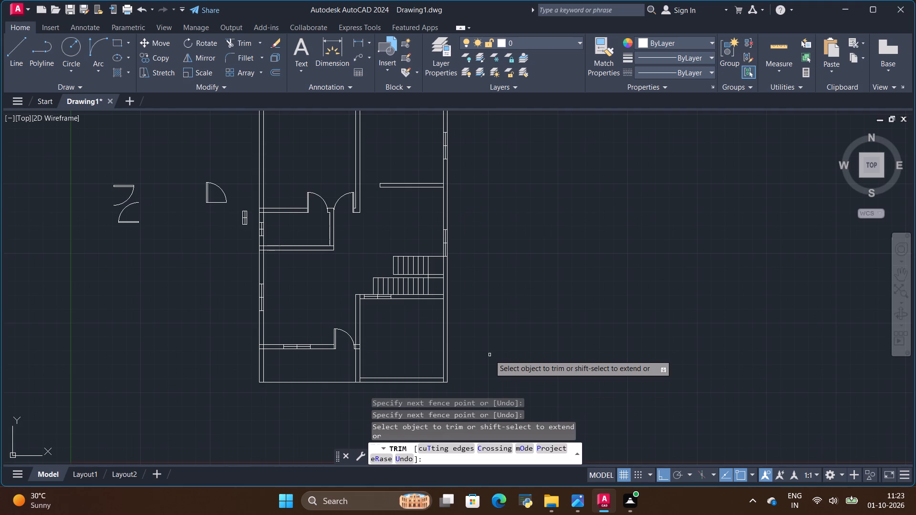
scroll(478, 337, "down", 1)
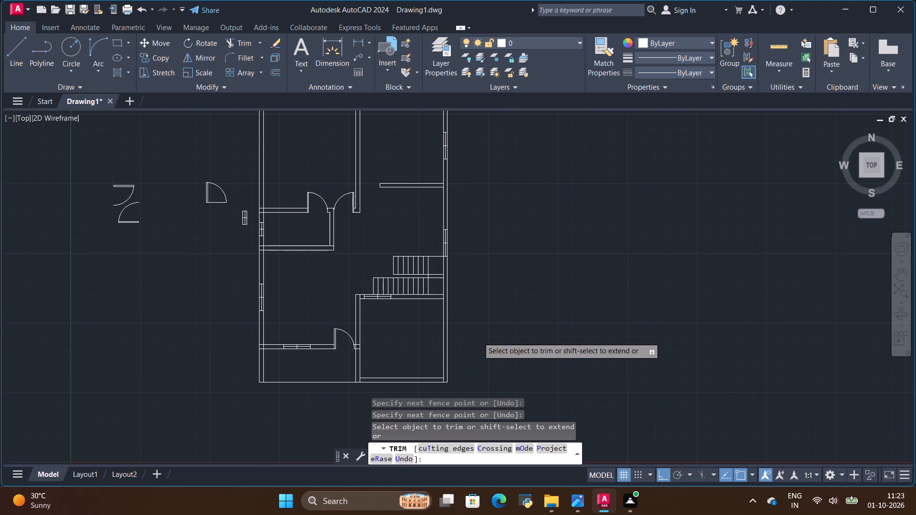
scroll(336, 176, "up", 1)
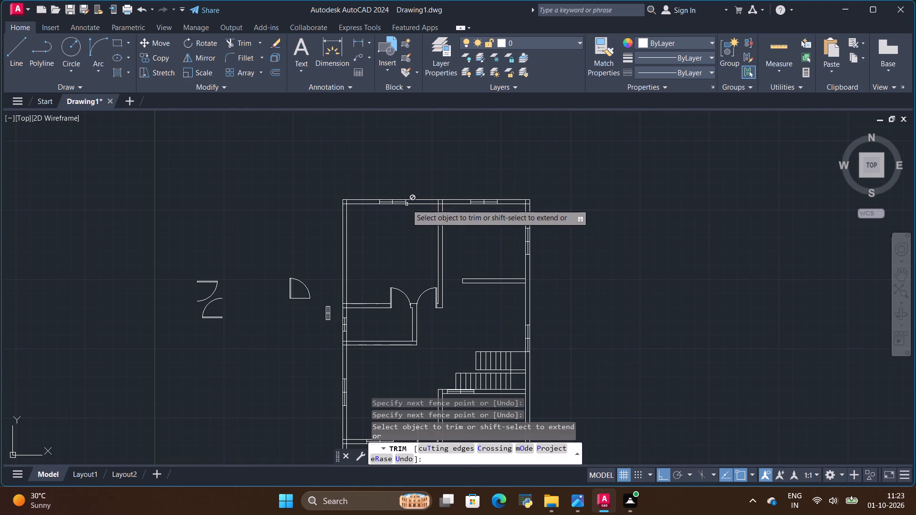
key("alt+Tab")
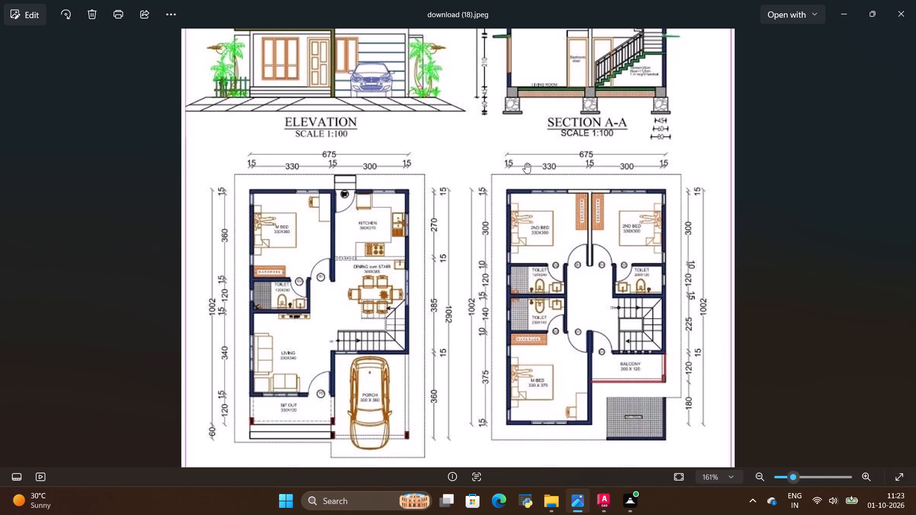
scroll(532, 163, "up", 2)
scroll(638, 155, "up", 1)
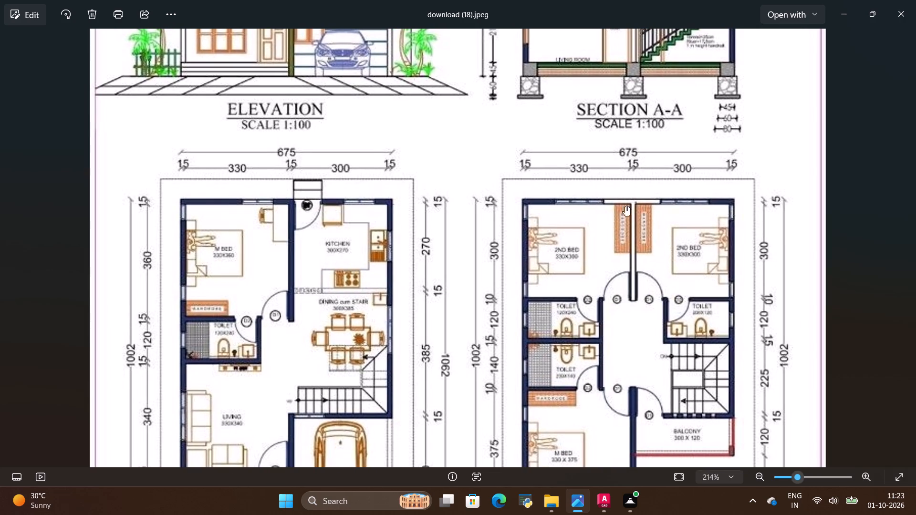
scroll(531, 172, "down", 1)
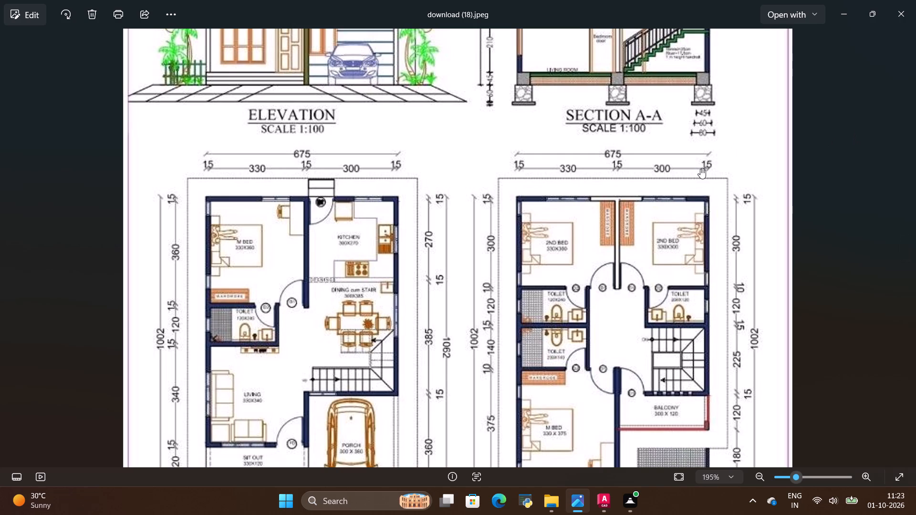
key("alt+Tab")
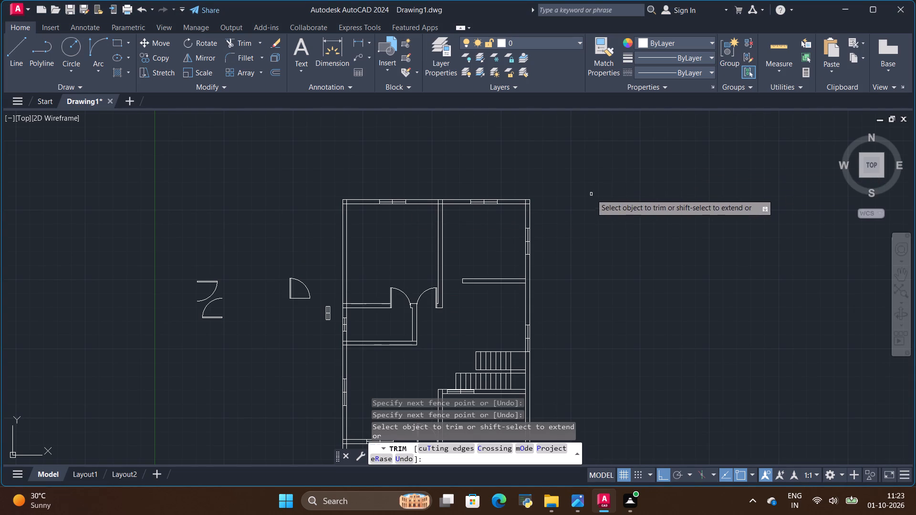
Draw a rectangular outline with lines east of the ground floor plan, 675" wide and 83'-4" deep, aligned with its north and south edges.
left_click(18, 51)
scroll(582, 200, "down", 1)
scroll(601, 208, "up", 1)
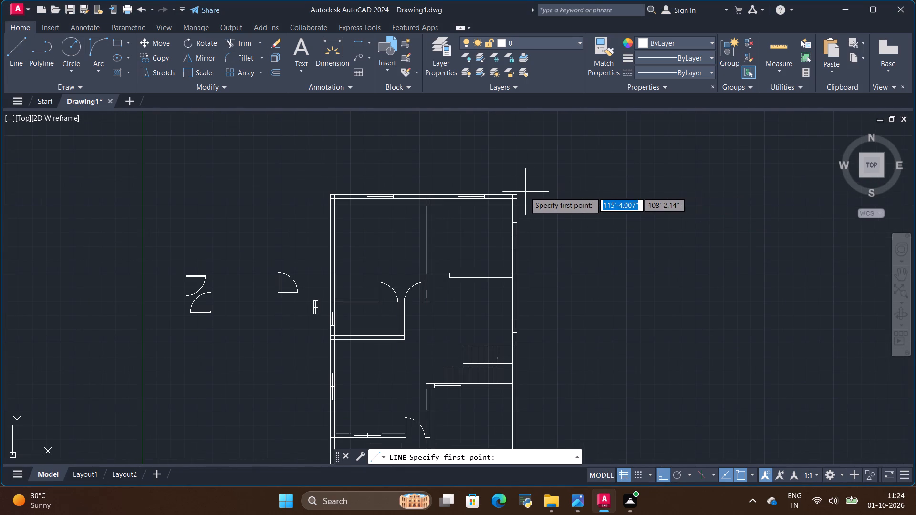
scroll(524, 192, "up", 2)
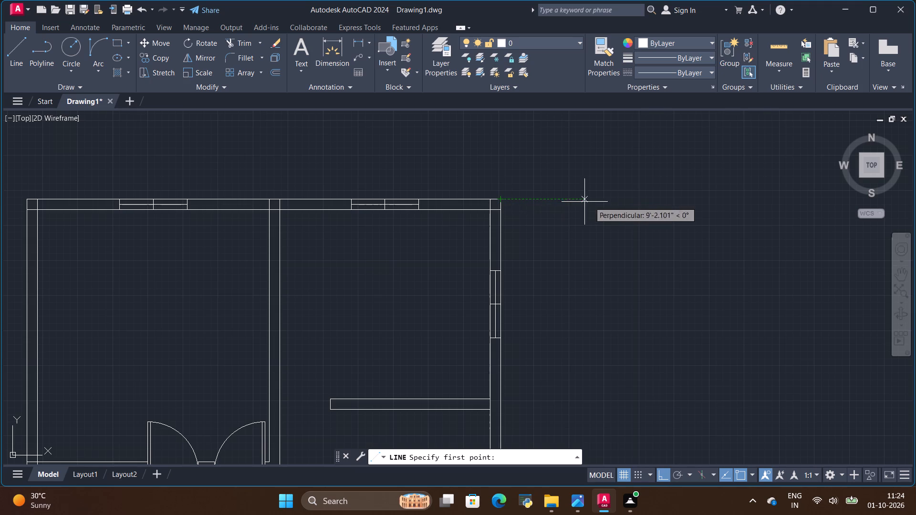
left_click(656, 198)
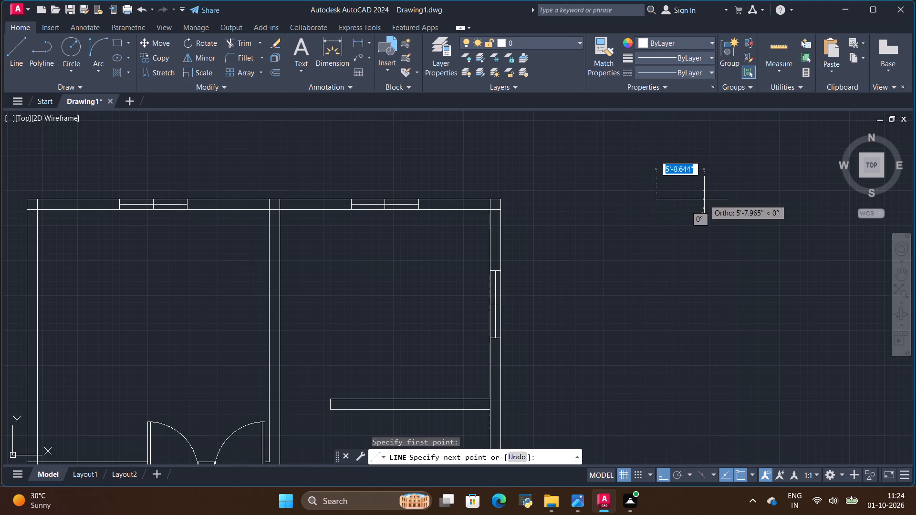
scroll(705, 199, "down", 3)
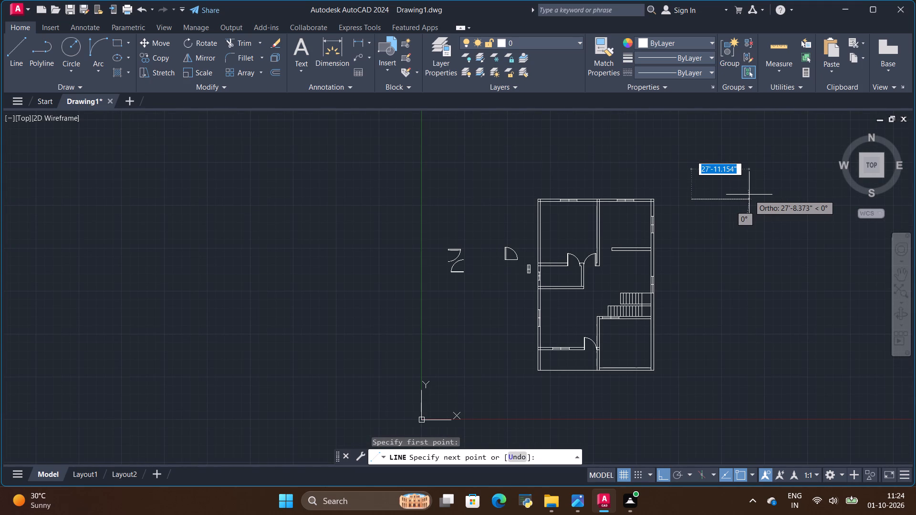
key("BackSpace")
key("BackSpace")
type("675")
key("shift+quotedbl")
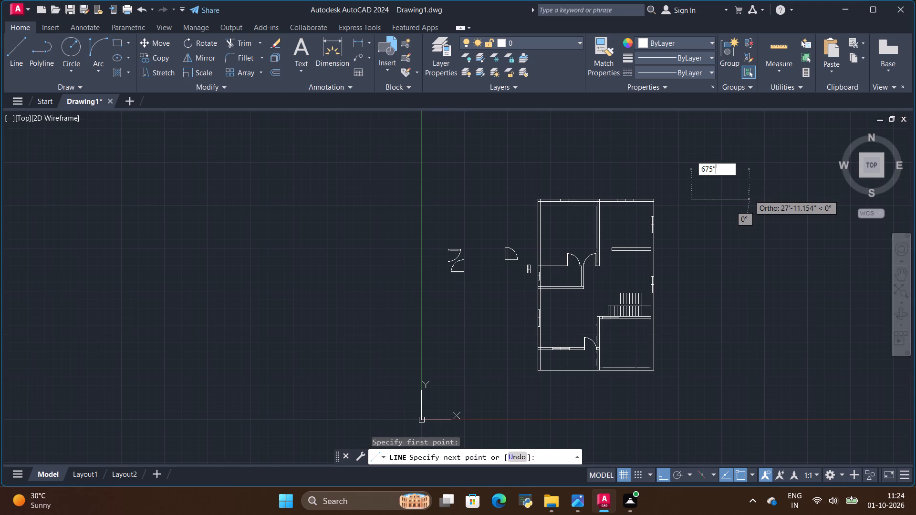
key("Return")
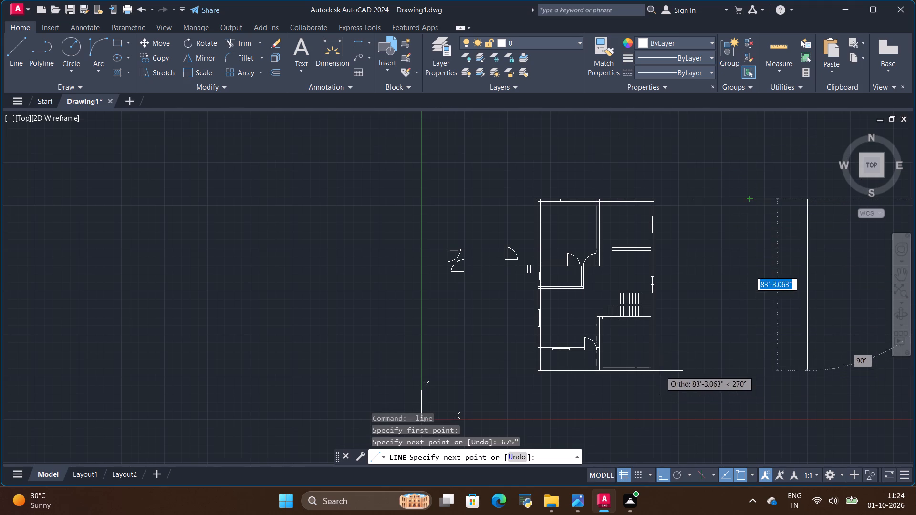
left_click(809, 370)
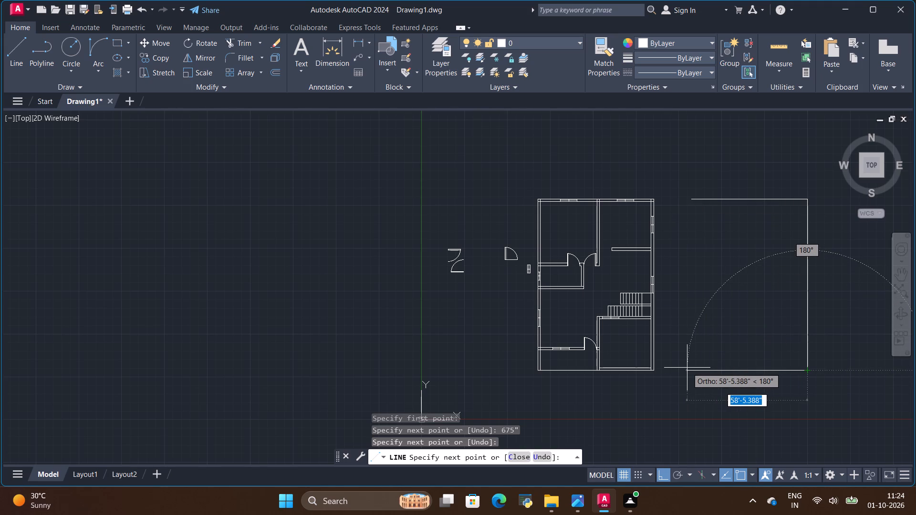
key("BackSpace")
type("675")
key("shift+quotedbl")
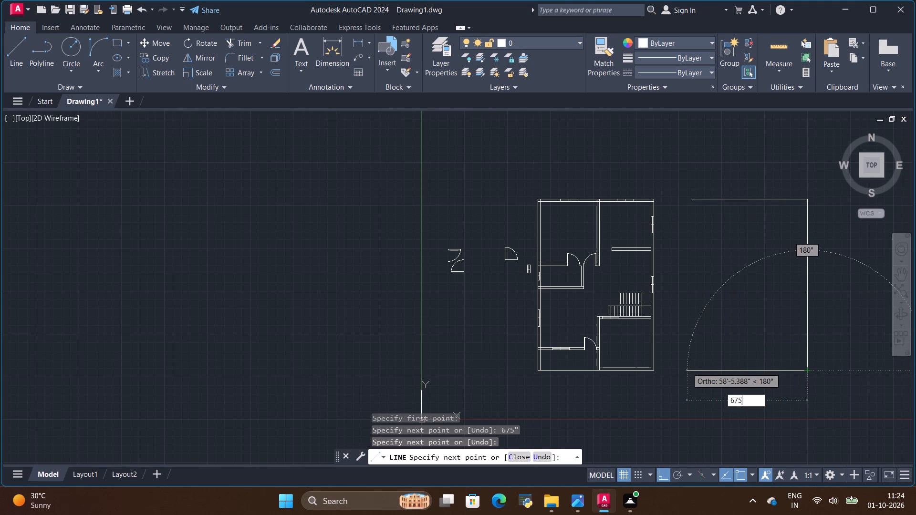
key("Return")
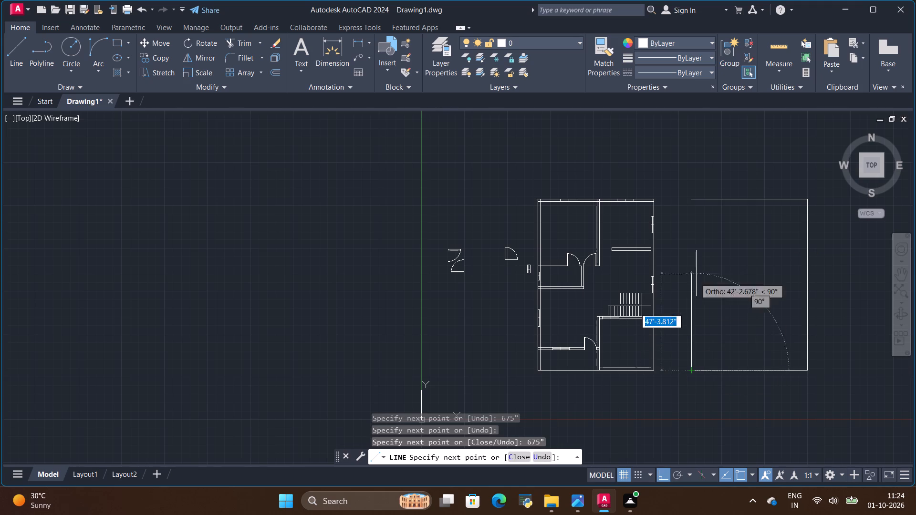
left_click(696, 199)
key("Escape")
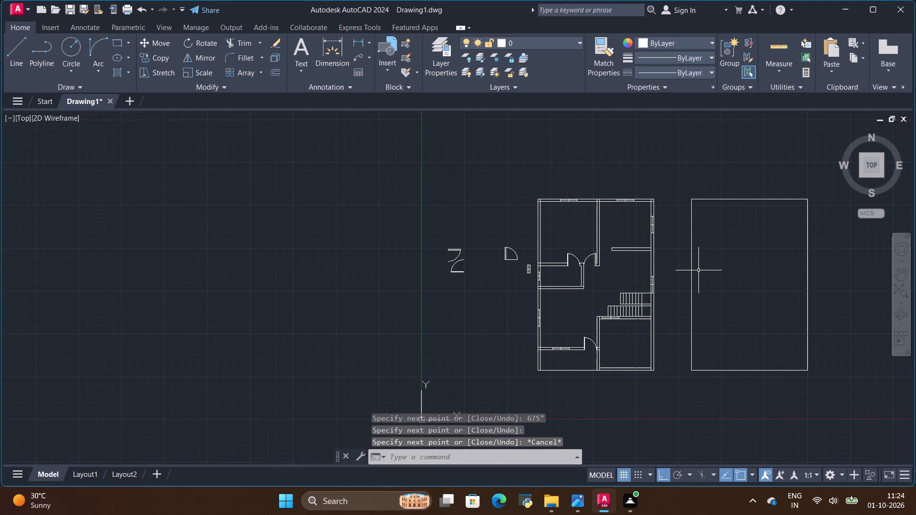
Switch to the reference image and examine the first floor plan's wall thicknesses and room dimensions.
key("alt+Tab")
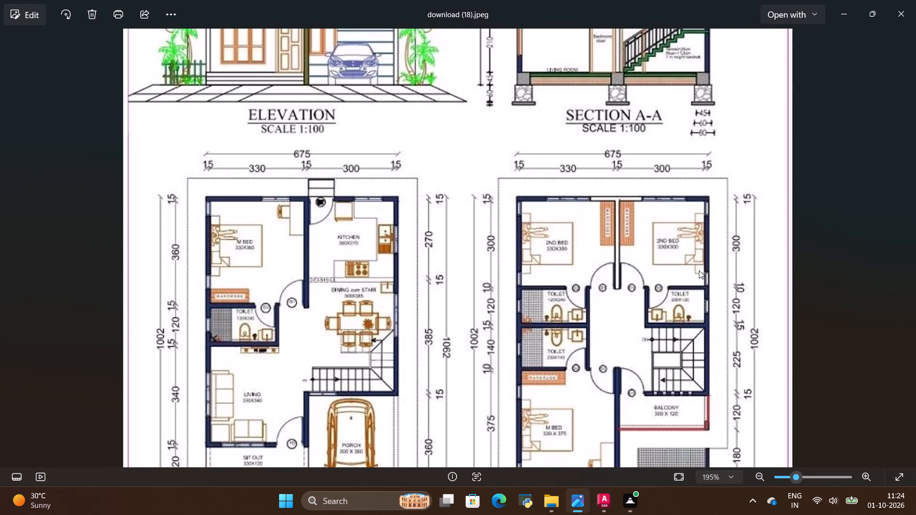
scroll(733, 250, "down", 2)
scroll(656, 326, "down", 1)
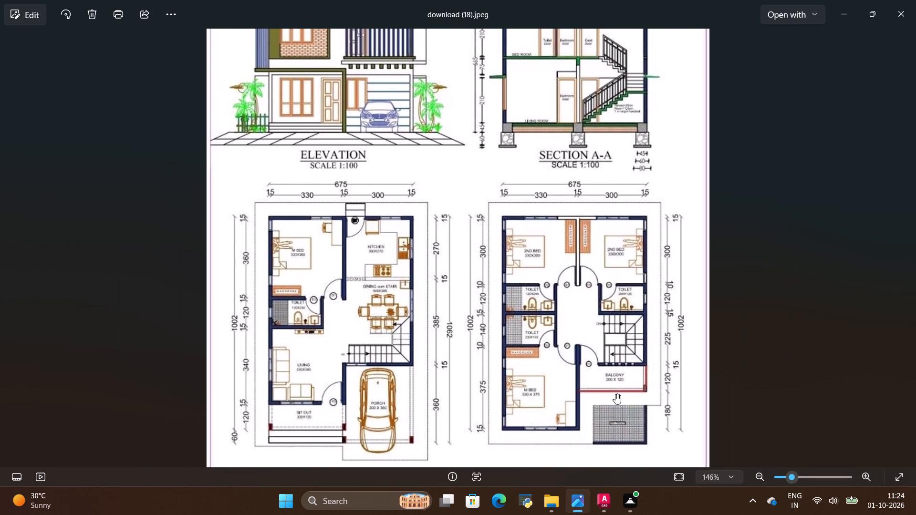
scroll(533, 453, "up", 2)
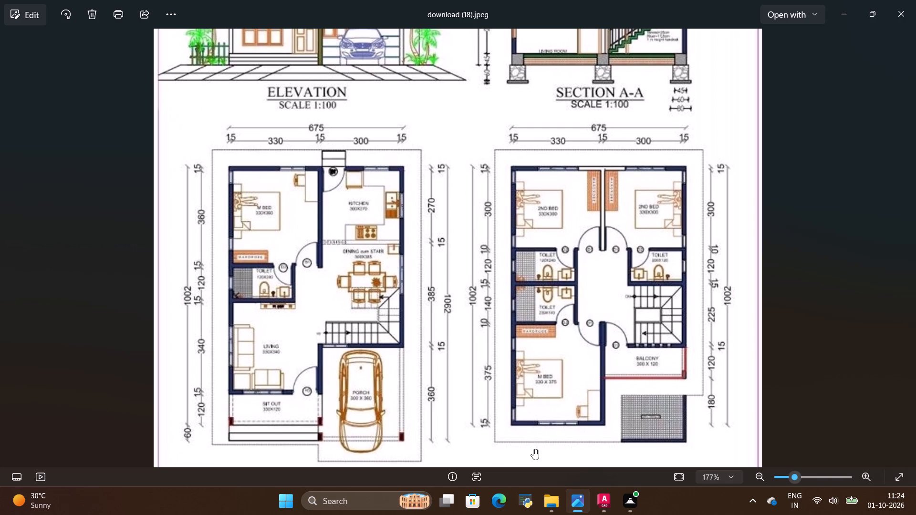
scroll(547, 433, "up", 4)
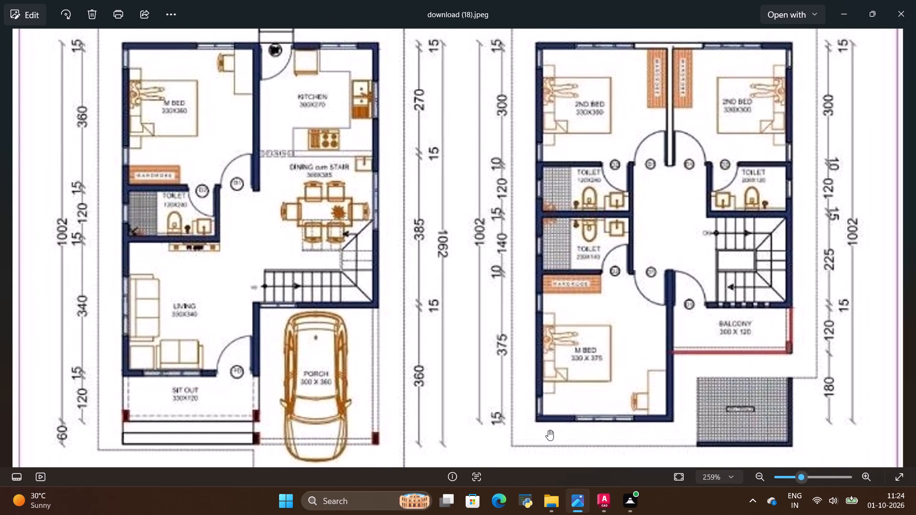
scroll(548, 430, "down", 1)
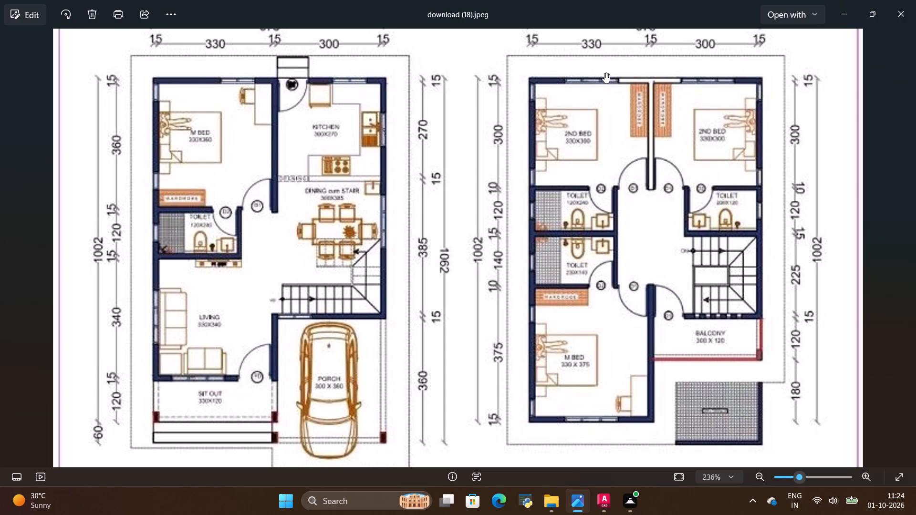
key("alt+Tab")
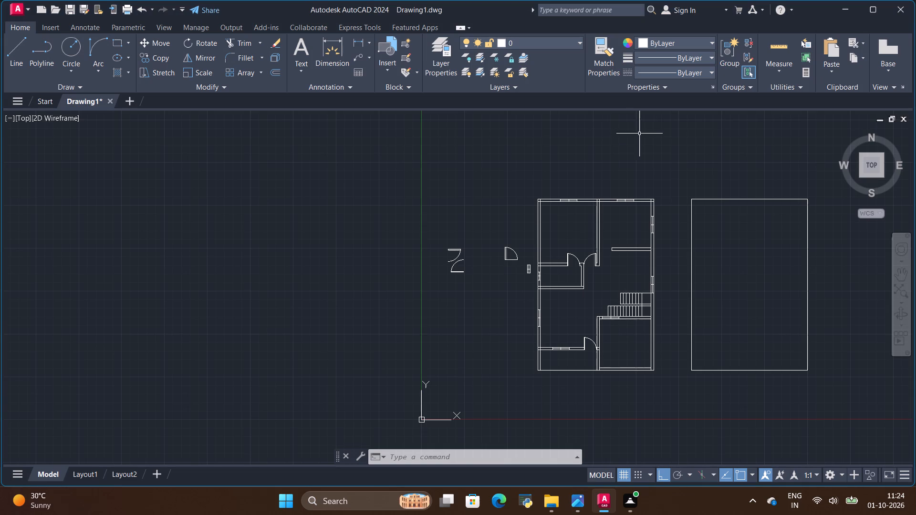
Copy the west line of the new first floor outline 15" east to form the west wall.
scroll(733, 207, "up", 2)
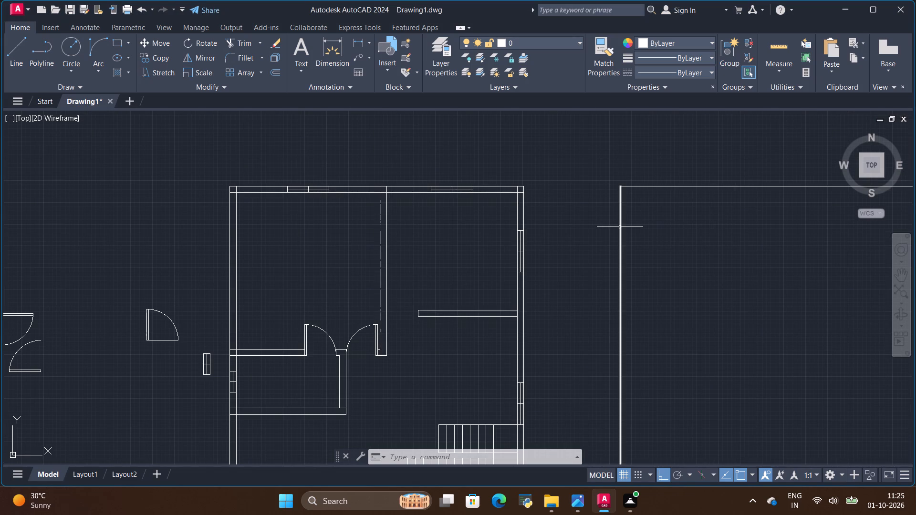
left_click(620, 227)
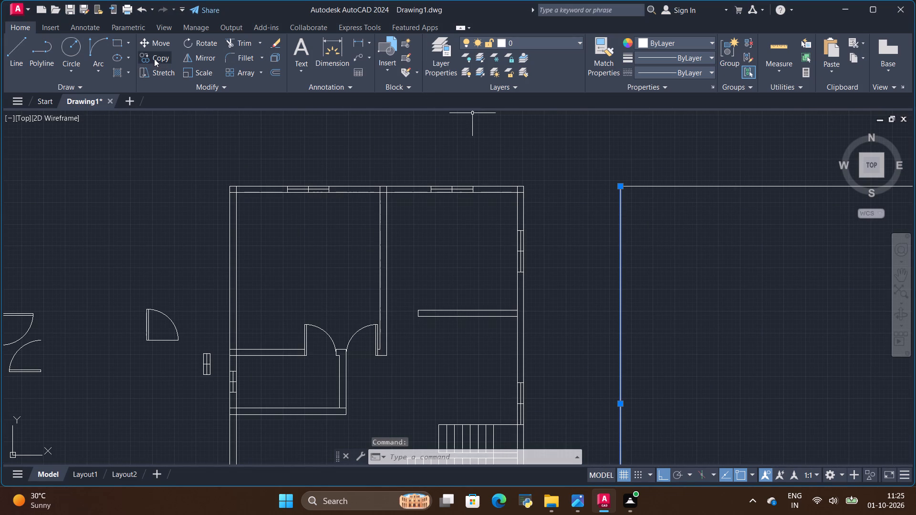
left_click(154, 59)
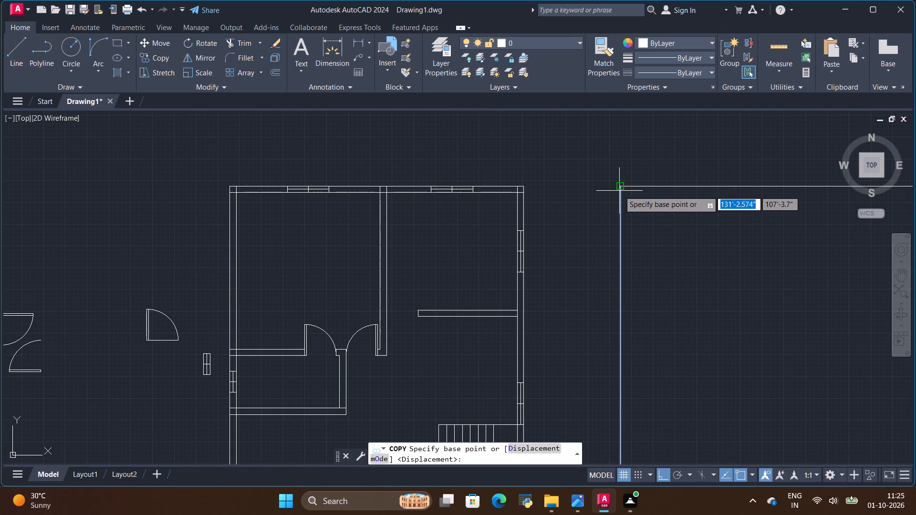
left_click(619, 189)
key("BackSpace")
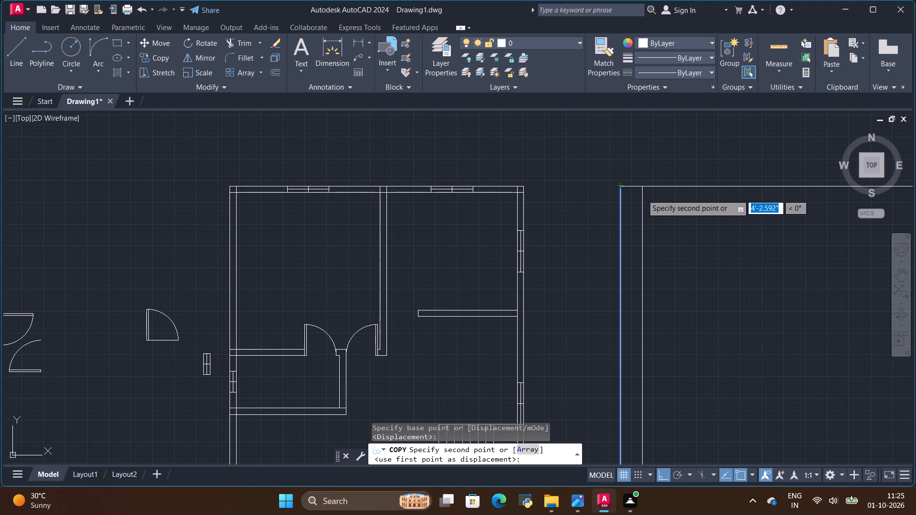
key("BackSpace")
type("15")
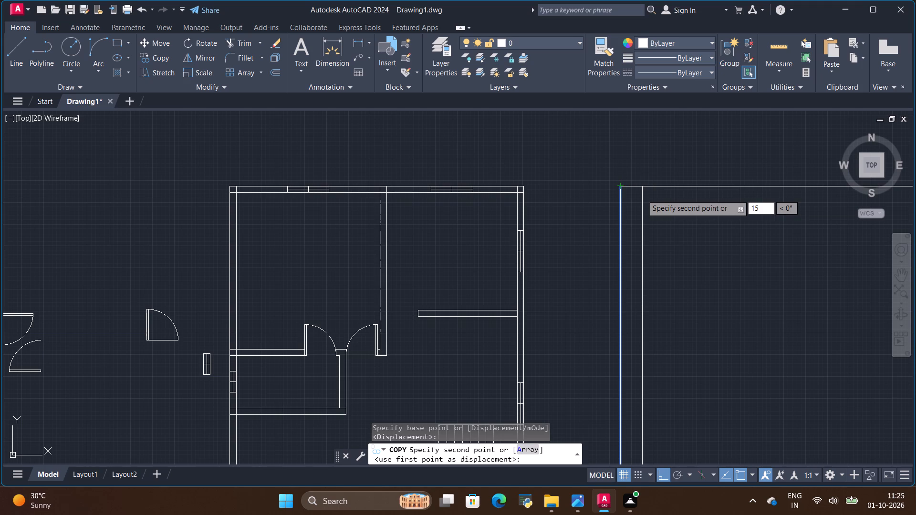
key("shift+quotedbl")
key("Return")
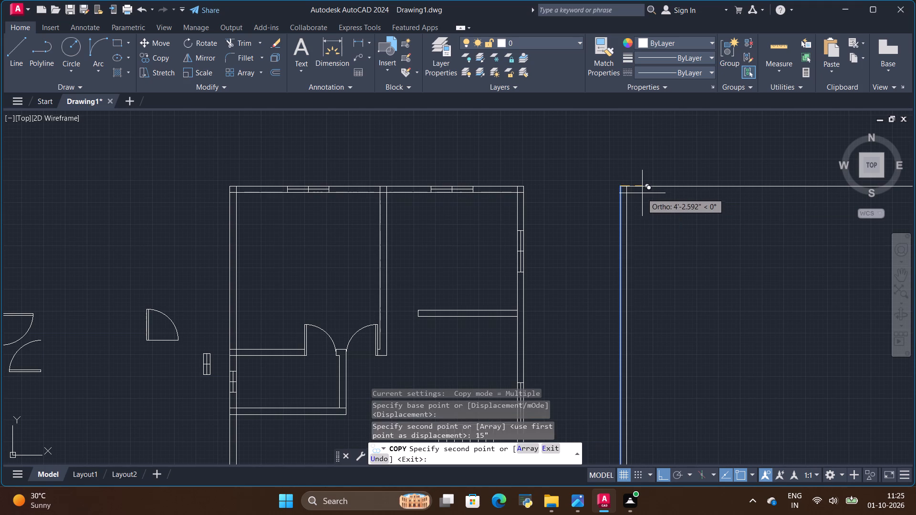
key("Escape")
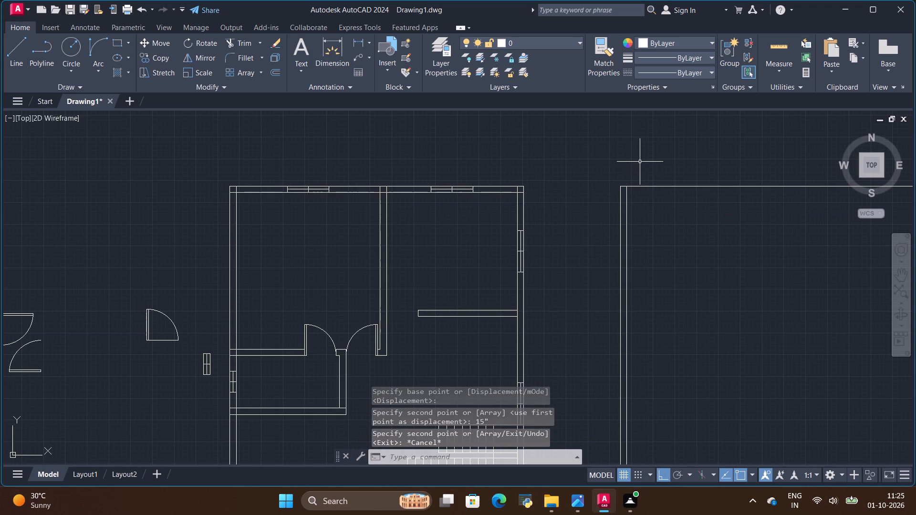
Copy the west wall's inner line 330" and 345" east to form the central wall of the first floor plan.
scroll(649, 236, "up", 2)
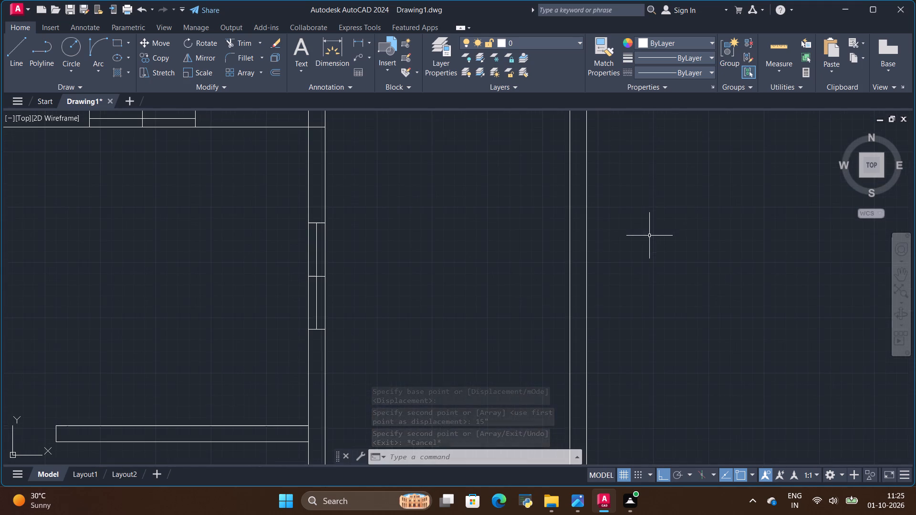
scroll(593, 225, "down", 2)
scroll(598, 191, "up", 1)
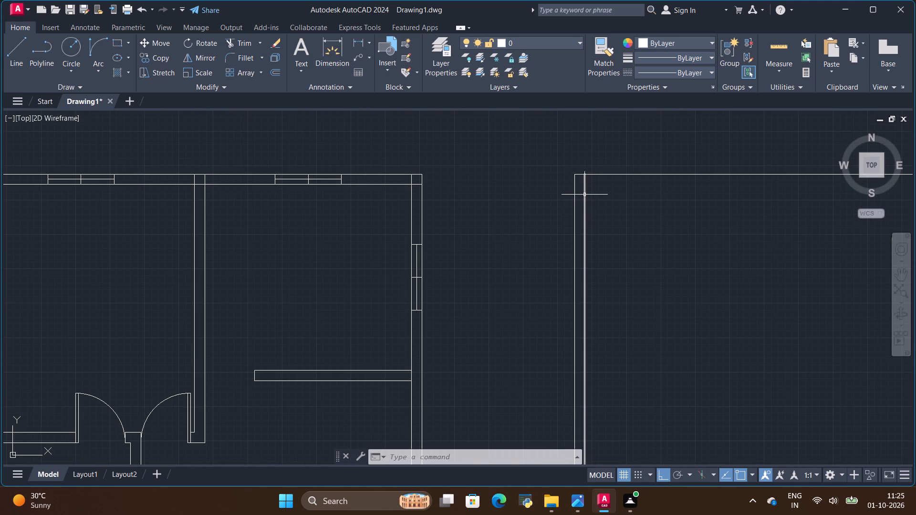
left_click(585, 194)
left_click(155, 55)
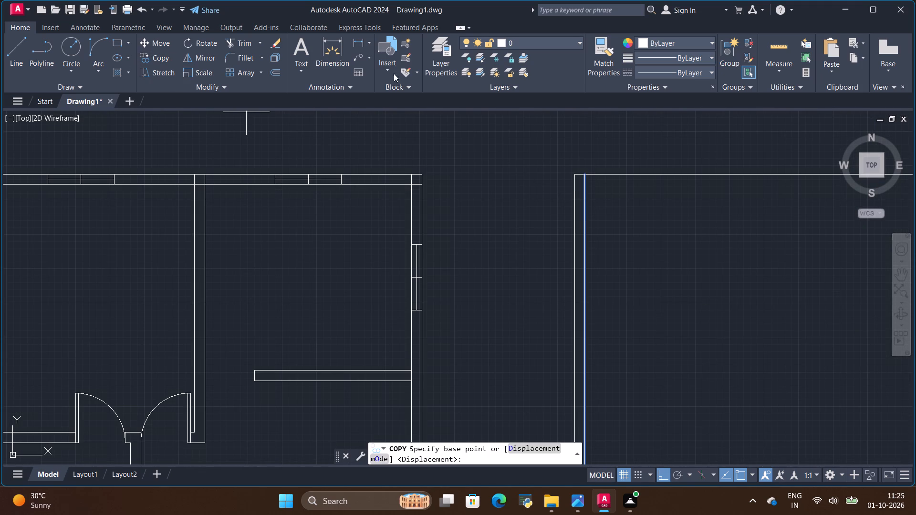
left_click(583, 172)
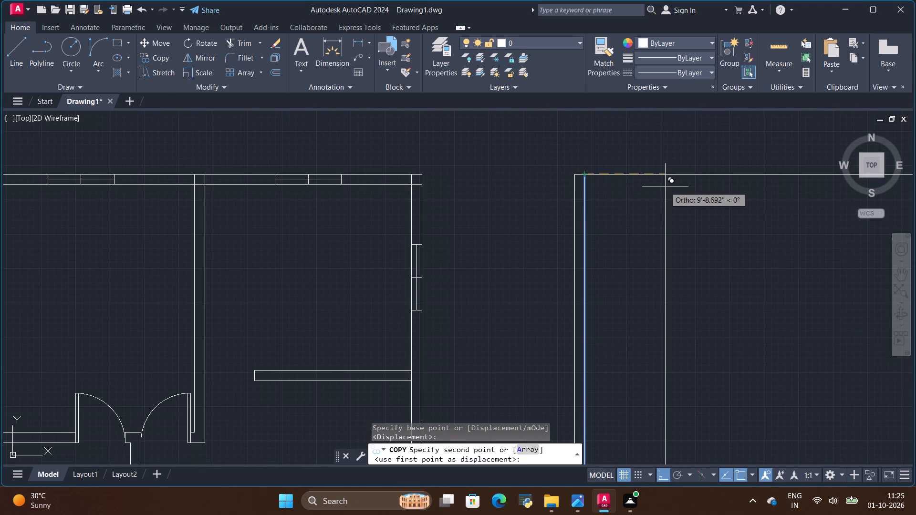
key("BackSpace")
key("BackSpace")
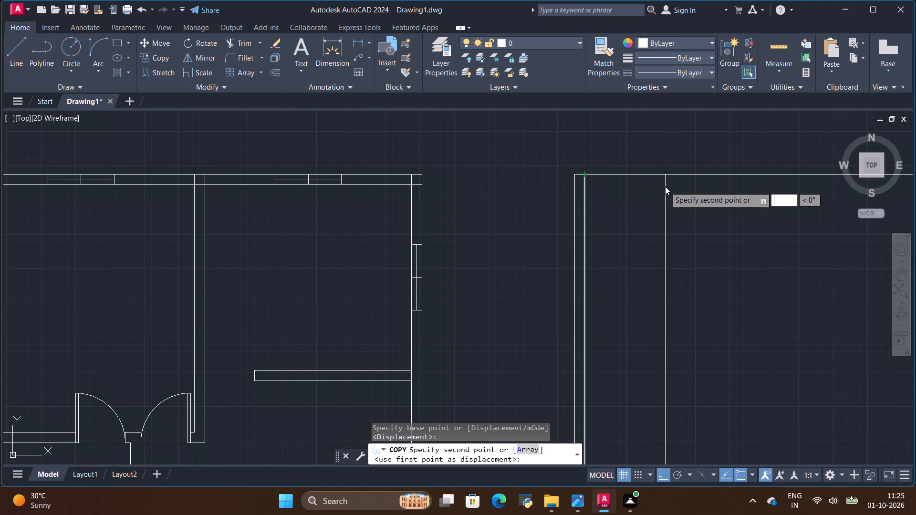
type("330")
key("shift+quotedbl")
key("Return")
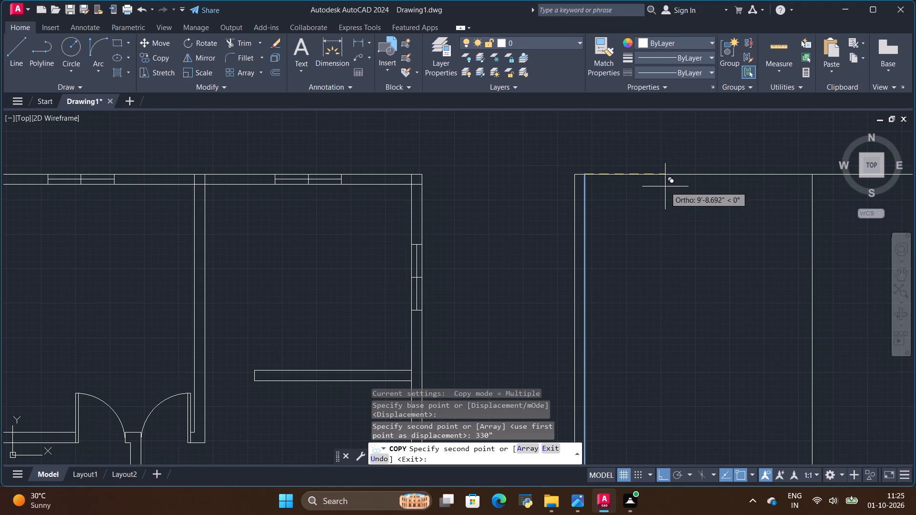
scroll(673, 199, "down", 2)
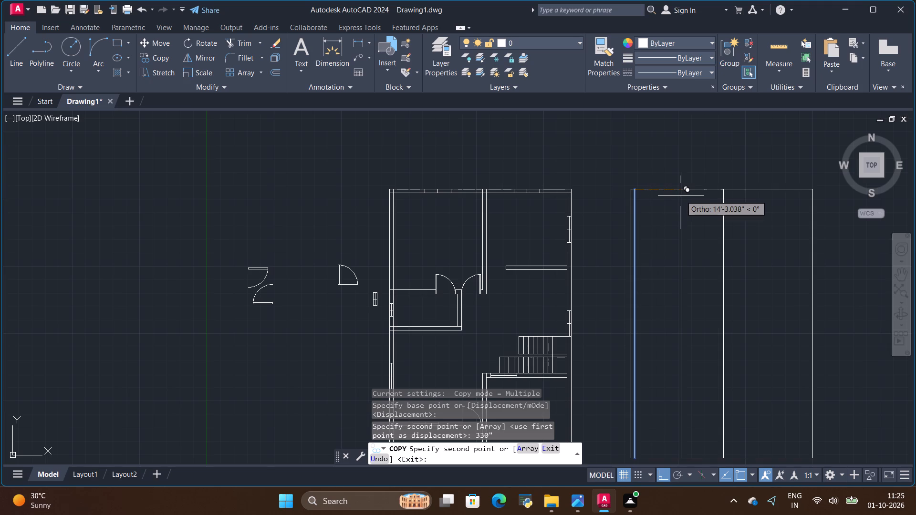
key("BackSpace")
key("BackSpace")
type("345")
key("shift+quotedbl")
key("Return")
key("Escape")
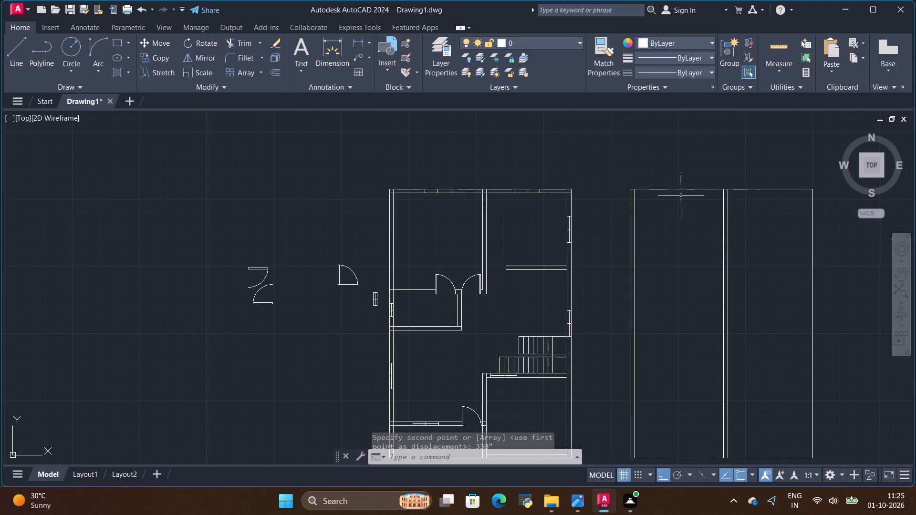
Check the reference image and copy the first floor outline's east line 15" west to form the east wall.
key("alt+Tab")
key("alt+Tab")
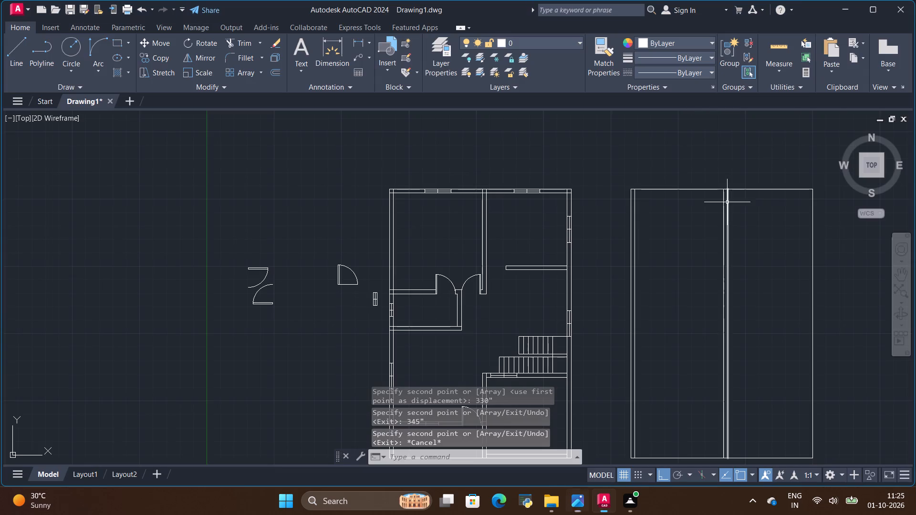
scroll(817, 227, "up", 2)
left_click(798, 225)
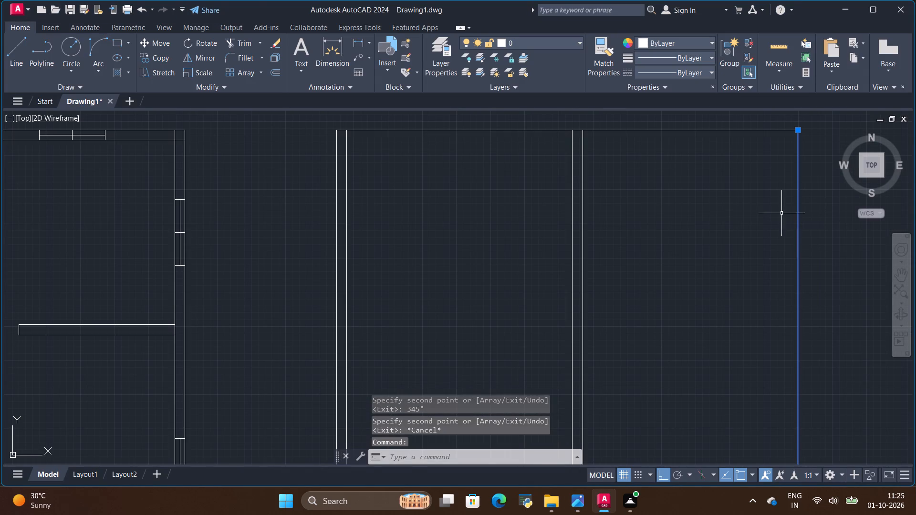
left_click(157, 56)
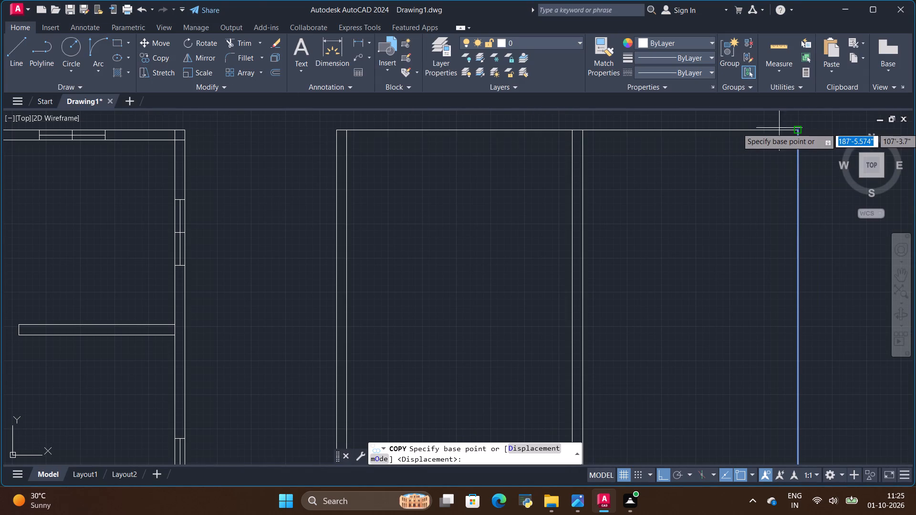
left_click(799, 130)
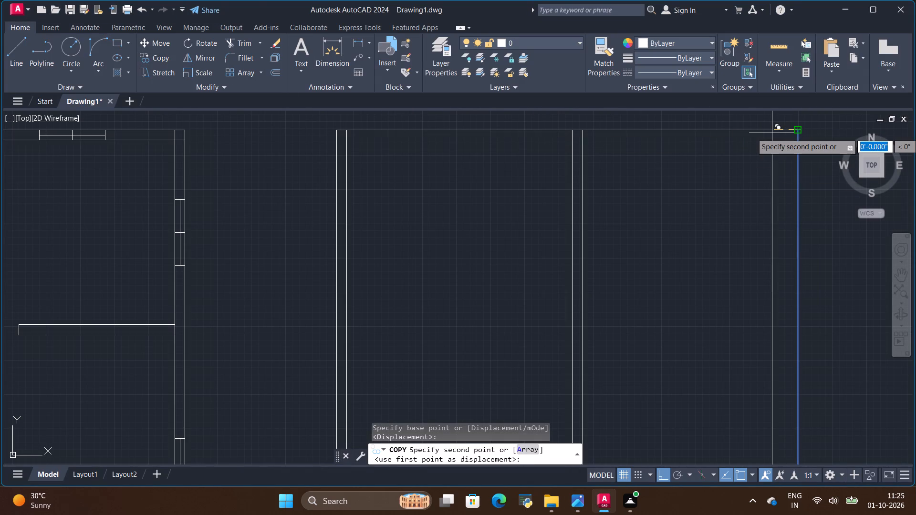
key("BackSpace")
key("BackSpace")
type("15")
key("shift+quotedbl")
key("Return")
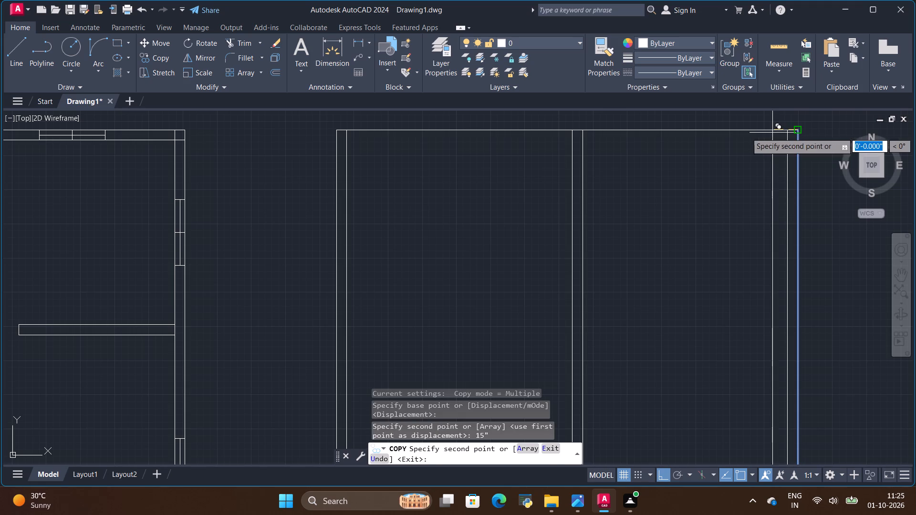
key("Escape")
Check the reference image and copy the first floor outline's north line 15" south to form the north wall.
scroll(739, 214, "down", 2)
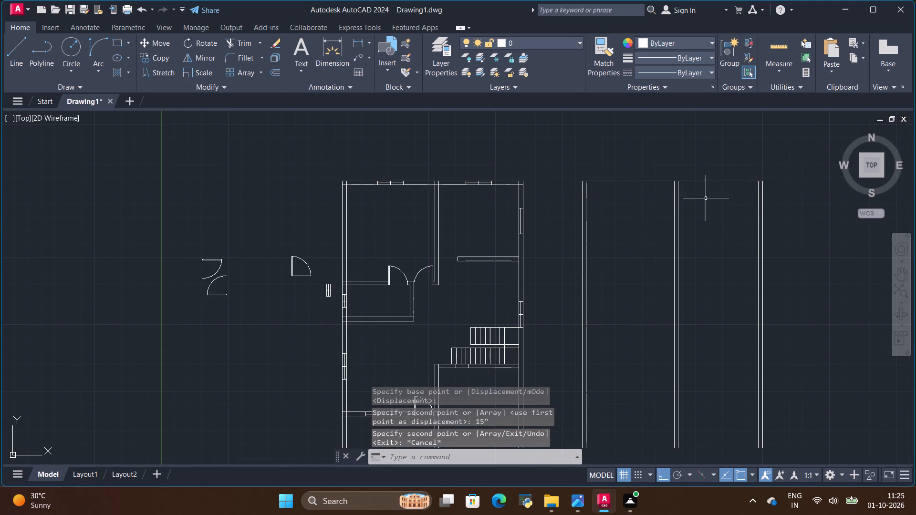
scroll(684, 176, "up", 2)
key("alt+Tab")
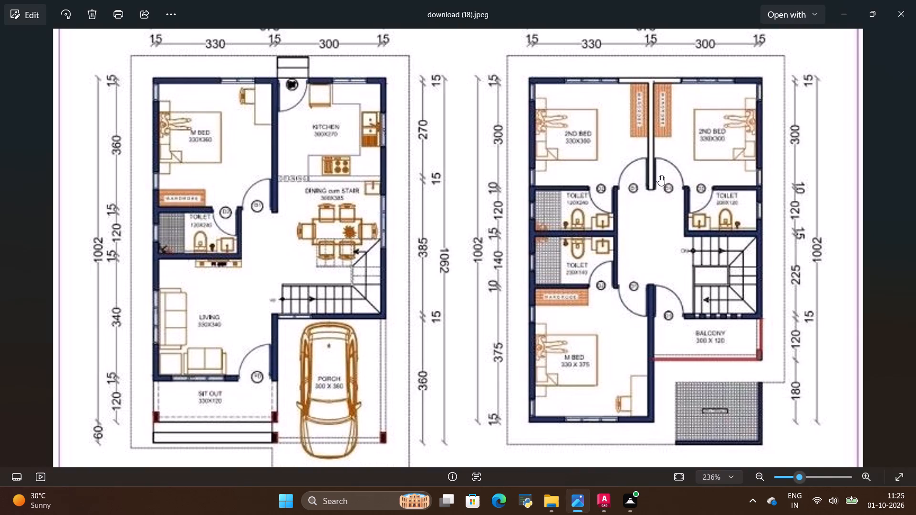
key("alt+Tab")
scroll(652, 179, "up", 1)
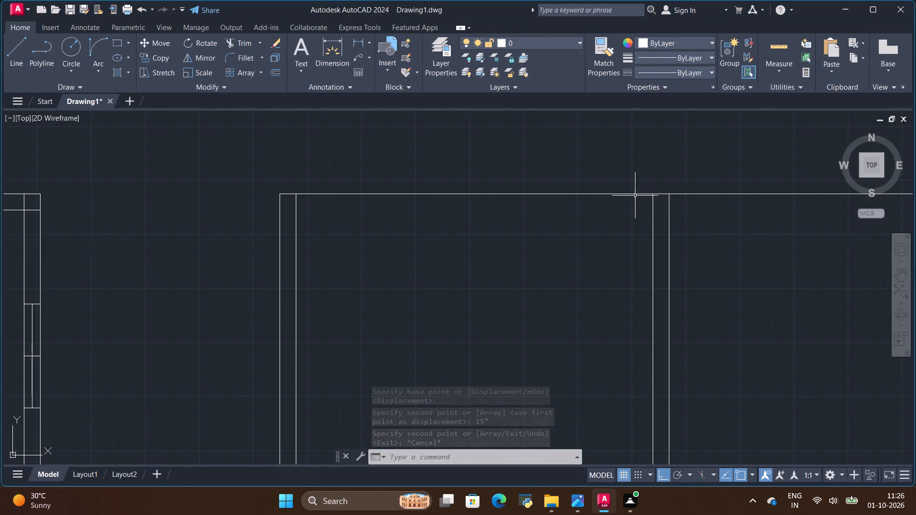
left_click(635, 194)
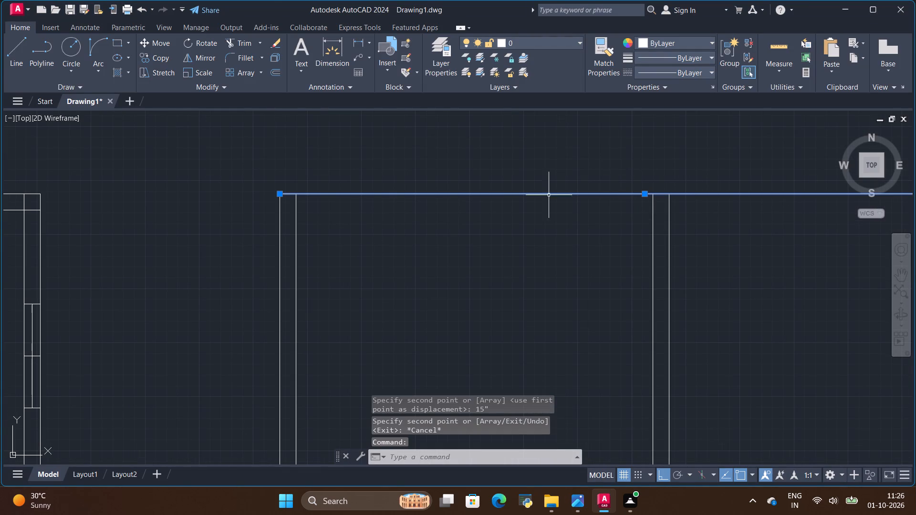
left_click(159, 58)
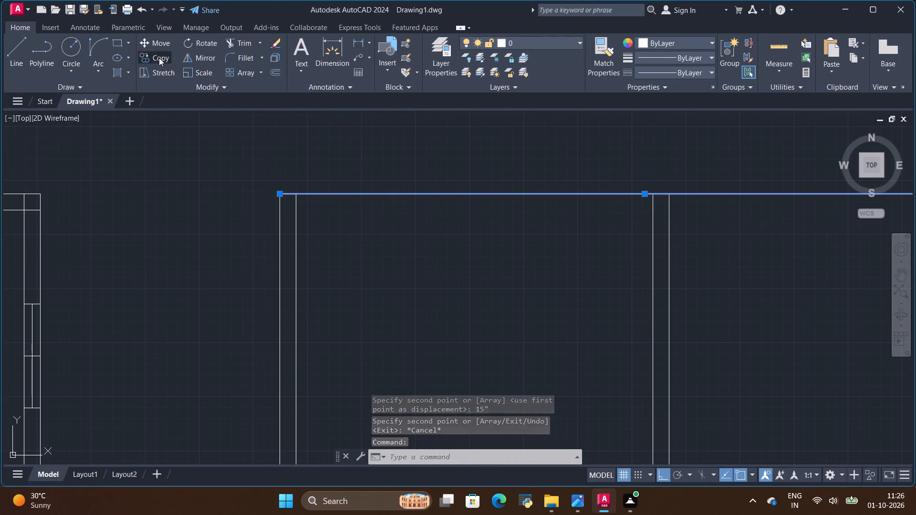
left_click(642, 194)
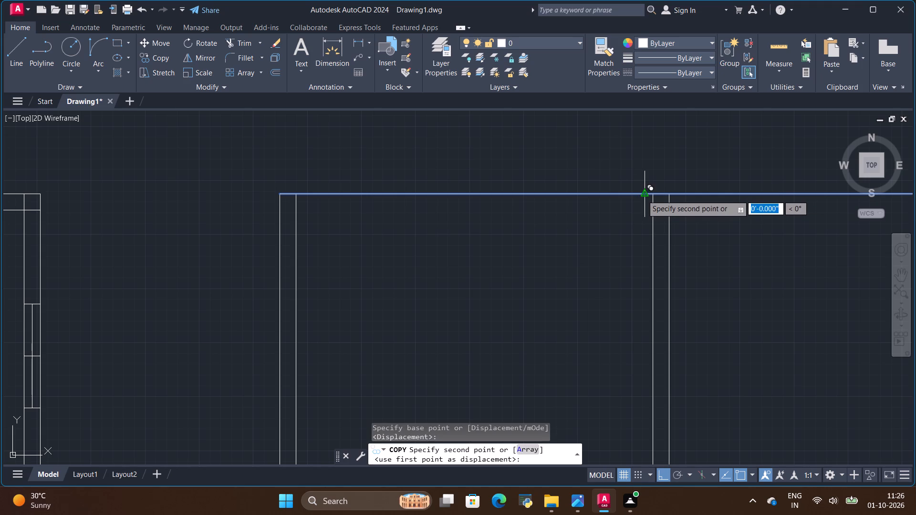
key("BackSpace")
key("BackSpace")
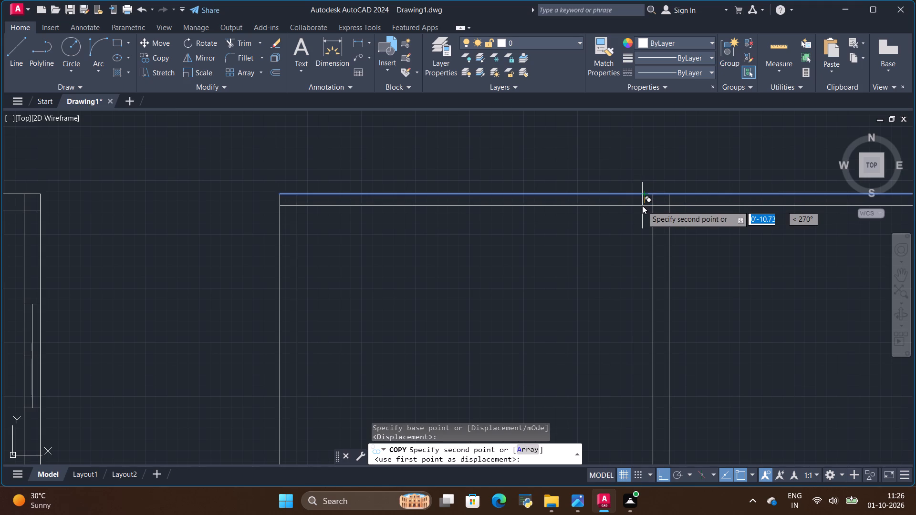
type("15")
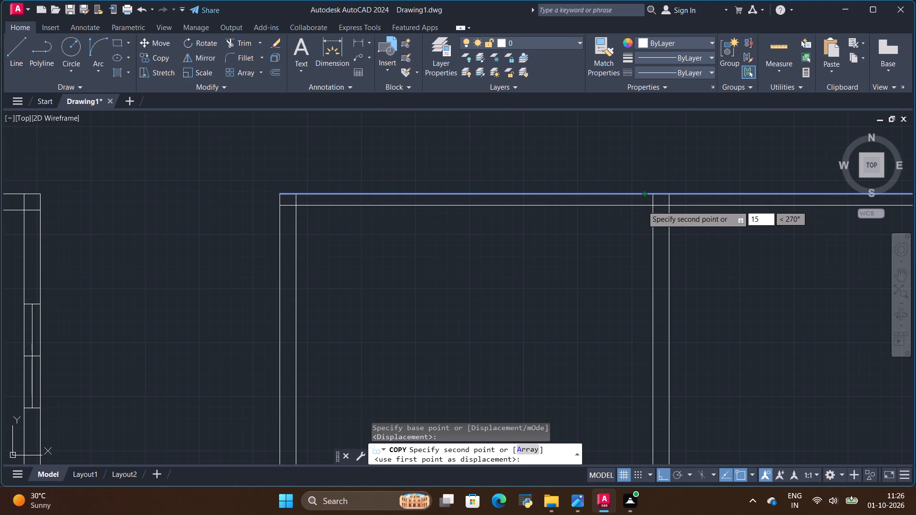
key("shift+quotedbl")
key("Return")
key("Escape")
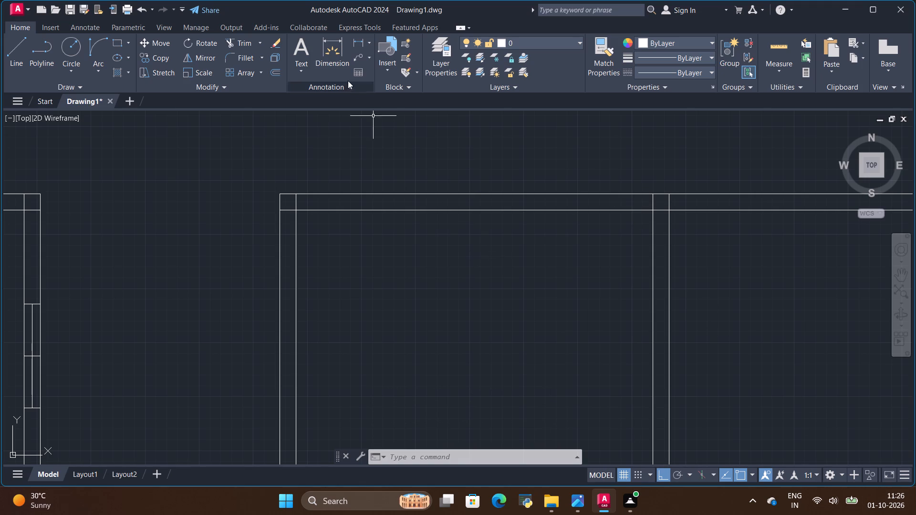
Check the reference image and copy the north wall's inner line 300" and 315" south to form the cross wall below the bedrooms.
scroll(408, 147, "down", 1)
scroll(562, 314, "down", 2)
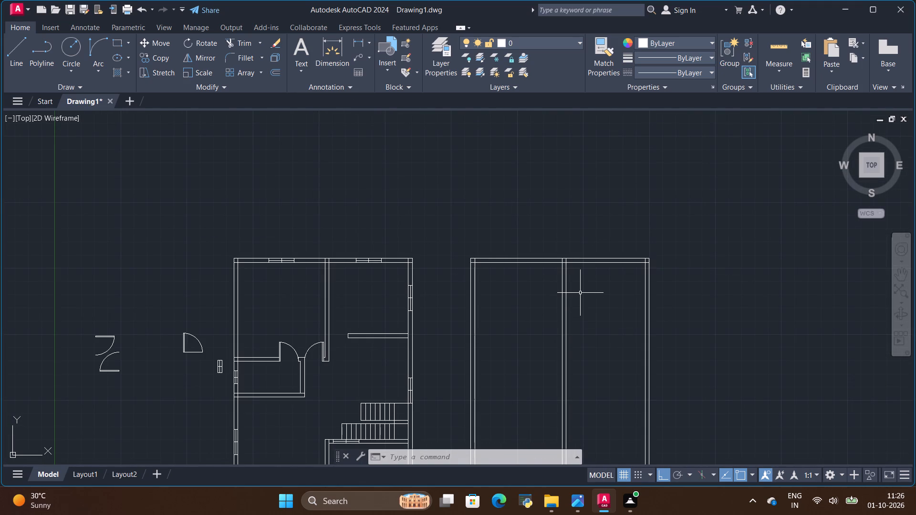
scroll(585, 286, "down", 2)
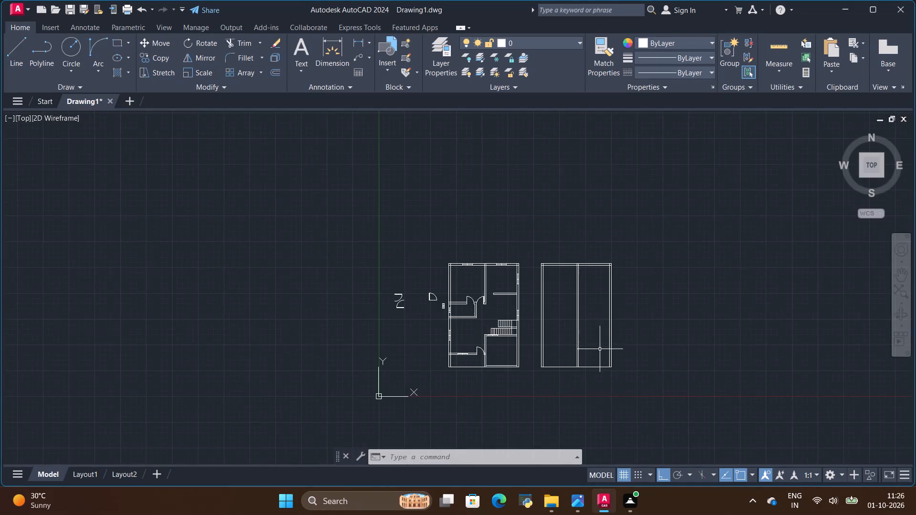
scroll(607, 398, "up", 2)
scroll(527, 327, "down", 1)
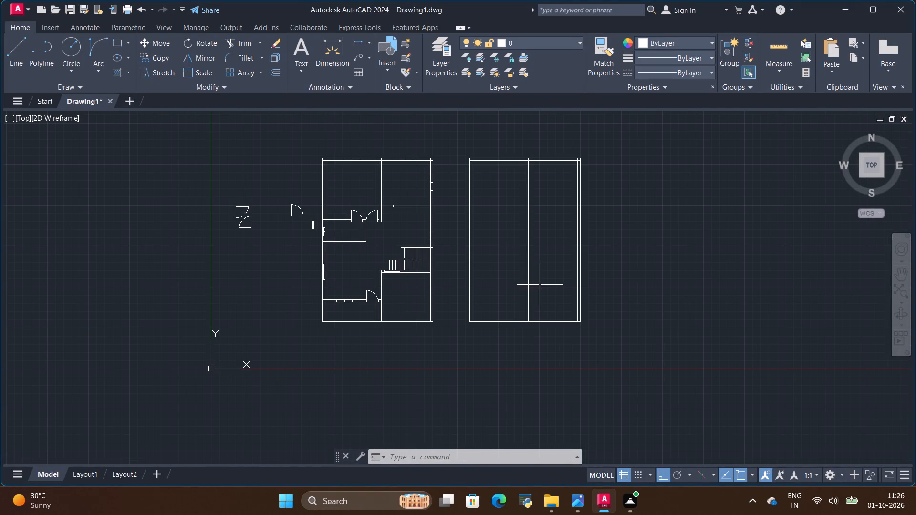
key("alt+Tab")
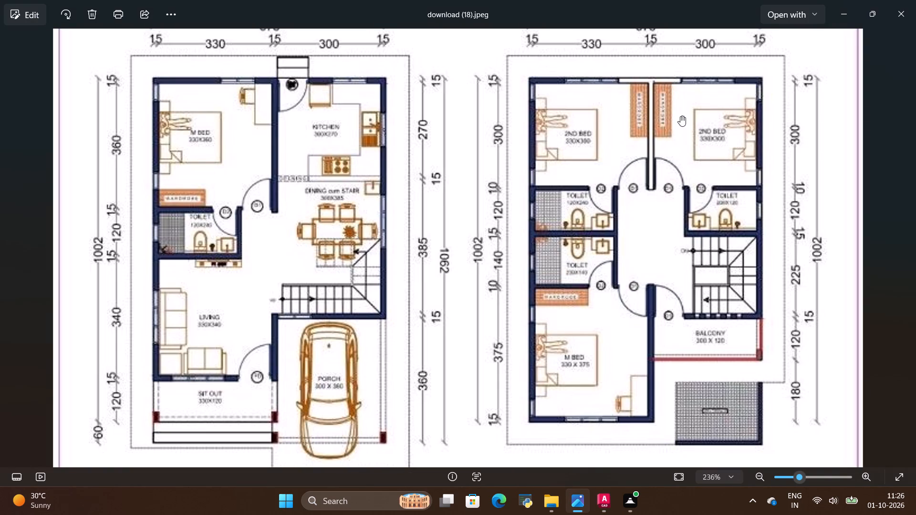
key("alt+Tab")
scroll(516, 135, "up", 2)
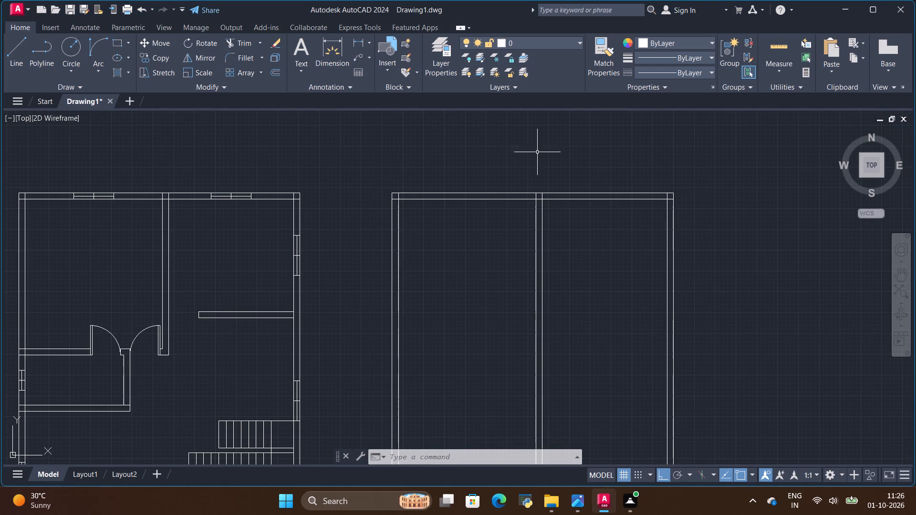
left_click(512, 199)
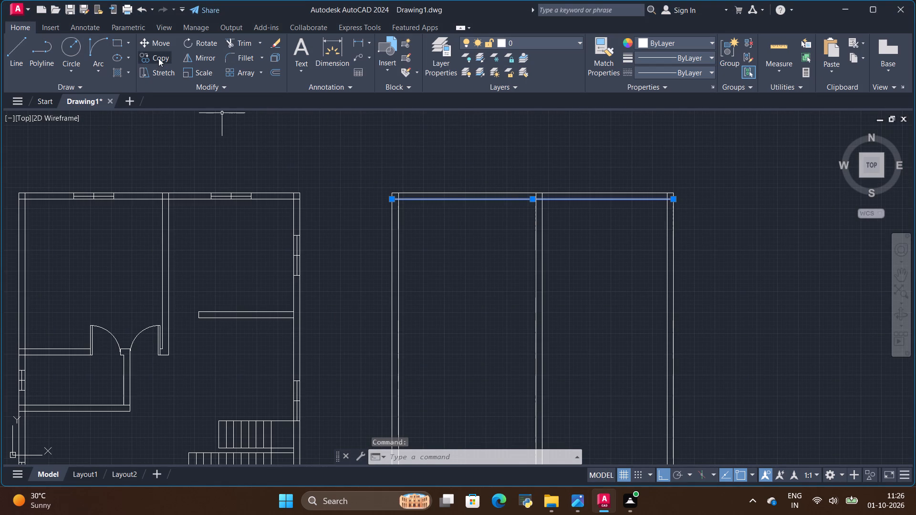
left_click(158, 58)
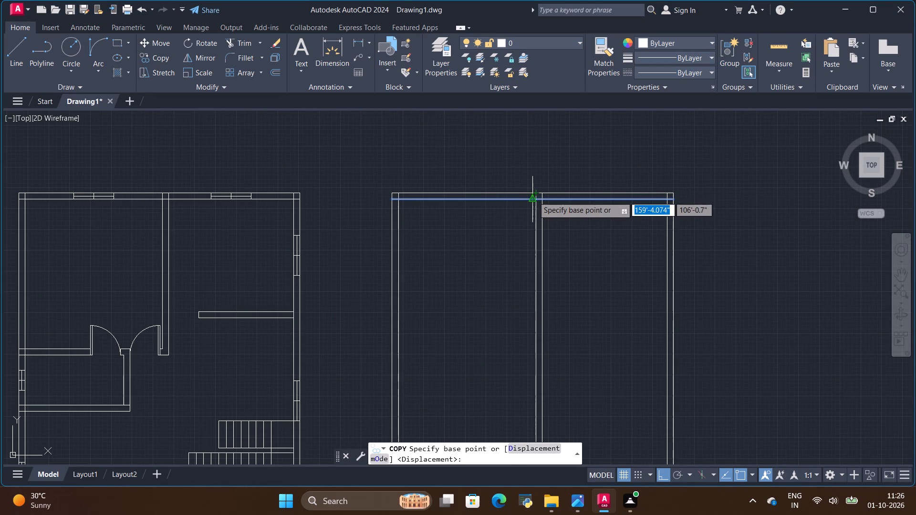
left_click(533, 196)
key("BackSpace")
key("BackSpace")
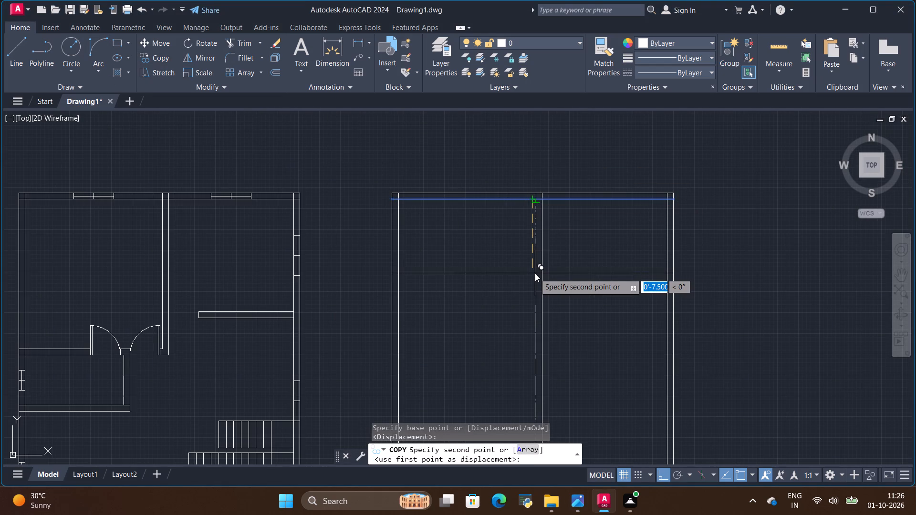
type("300")
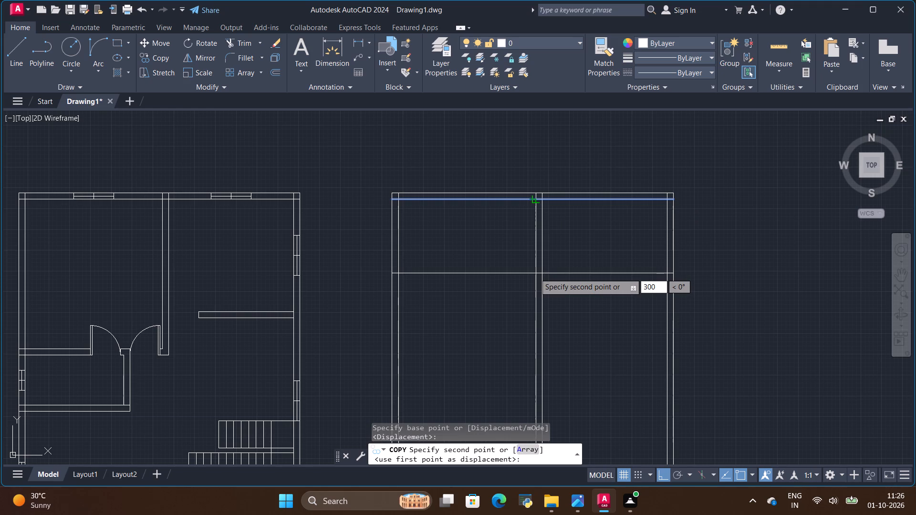
key("shift+quotedbl")
key("Return")
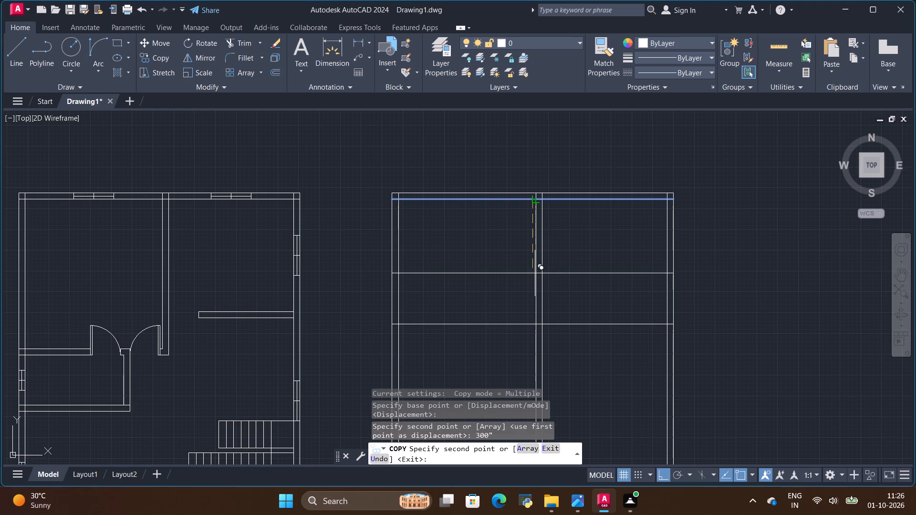
key("BackSpace")
key("BackSpace")
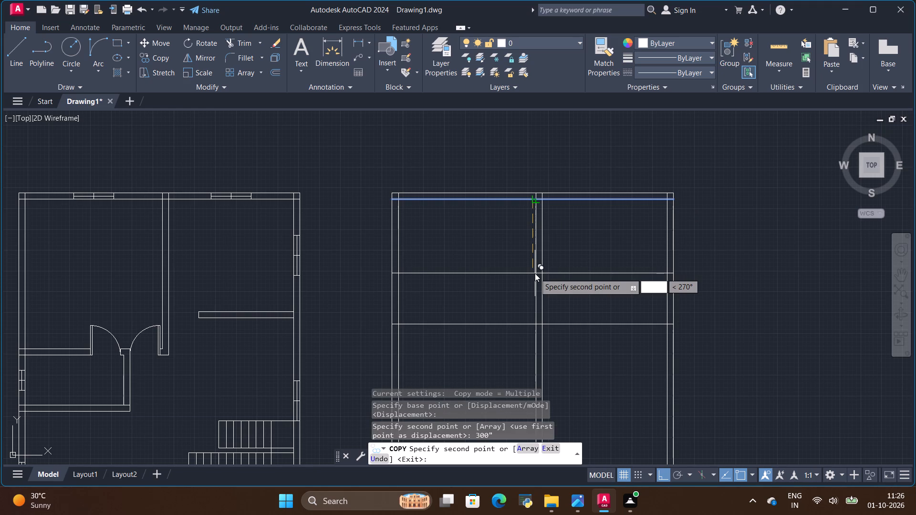
type("315")
key("shift+quotedbl")
key("Return")
key("Escape")
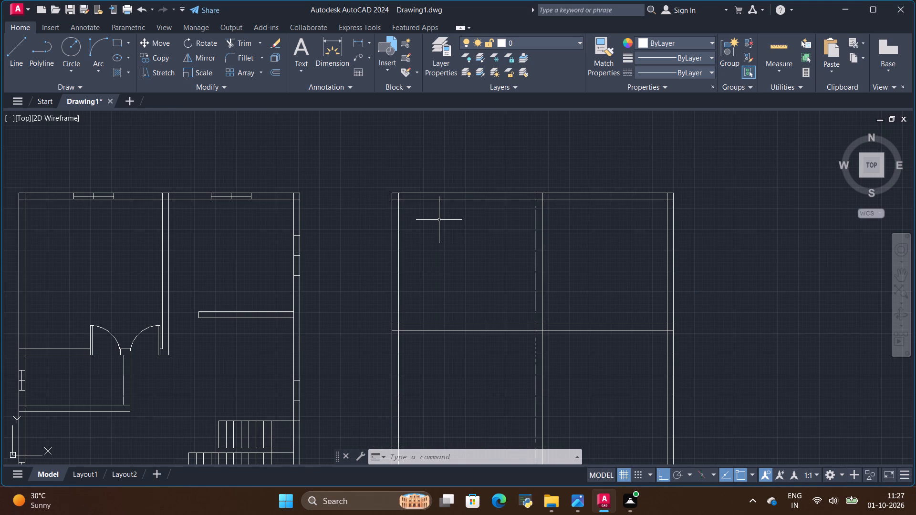
Examine the reference image's first floor dimensions for the wall thickness between the second bedrooms and the toilets.
key("alt+Tab")
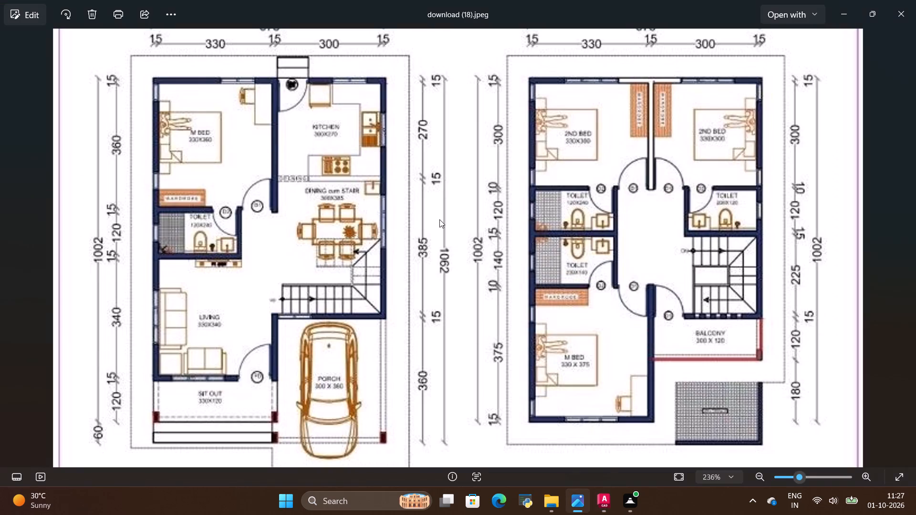
scroll(588, 175, "up", 1)
scroll(784, 134, "up", 1)
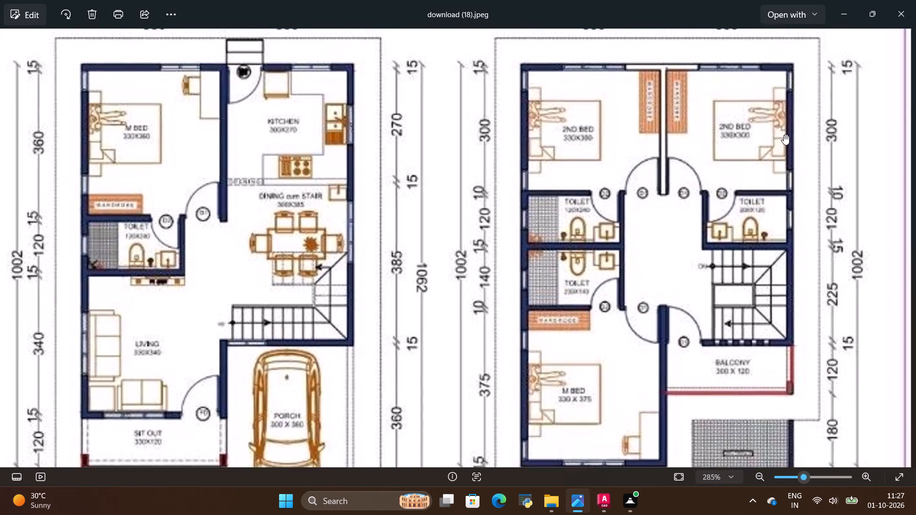
scroll(784, 134, "up", 1)
scroll(786, 184, "up", 2)
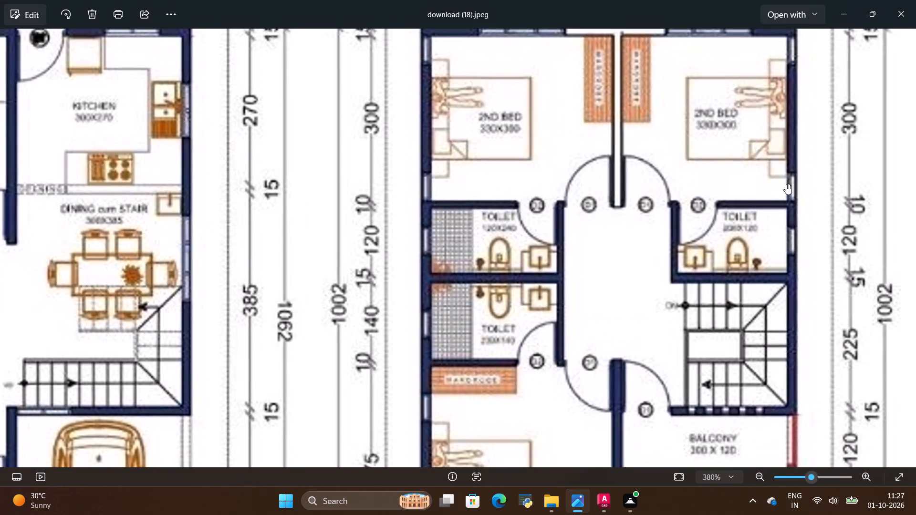
scroll(786, 184, "up", 1)
scroll(786, 184, "down", 2)
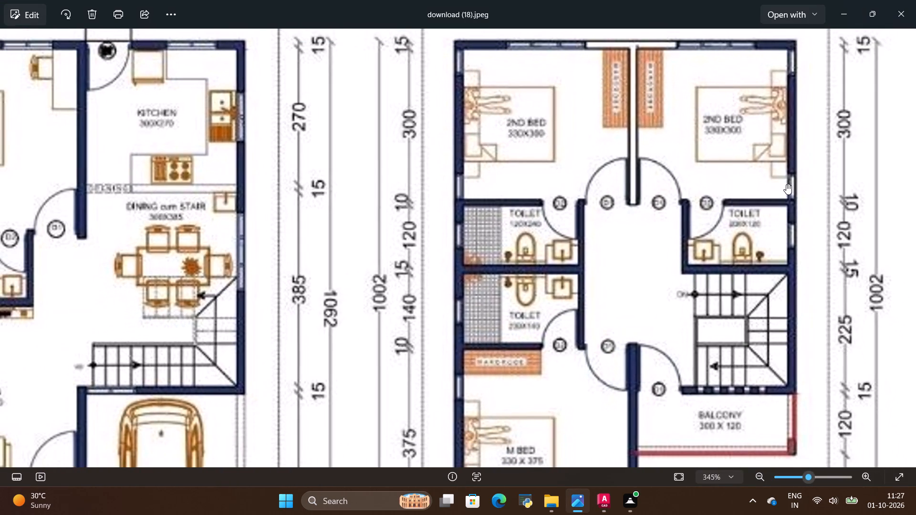
key("alt+Tab")
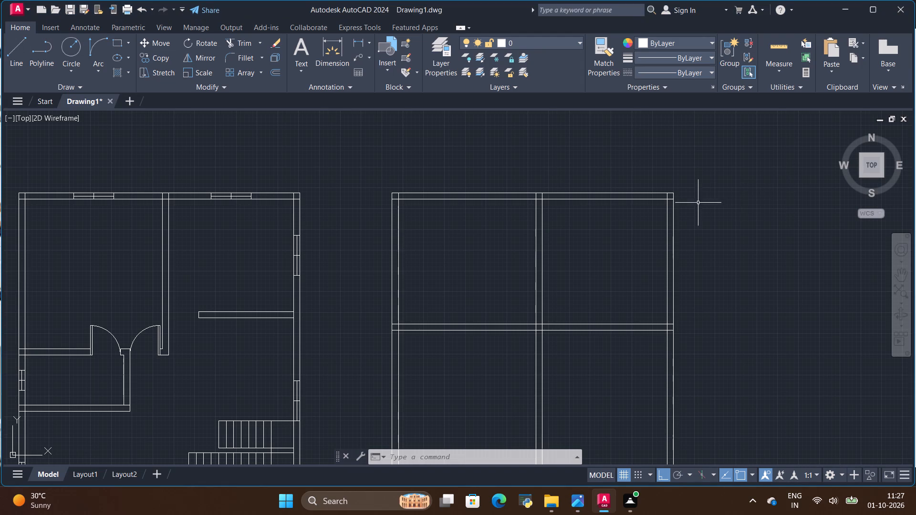
scroll(496, 349, "up", 3)
scroll(493, 326, "down", 2)
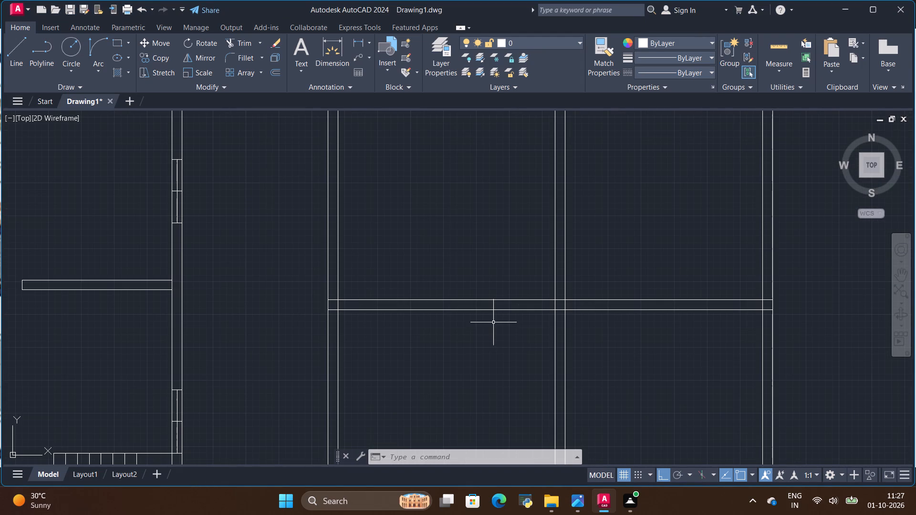
scroll(493, 320, "down", 1)
key("alt+Tab")
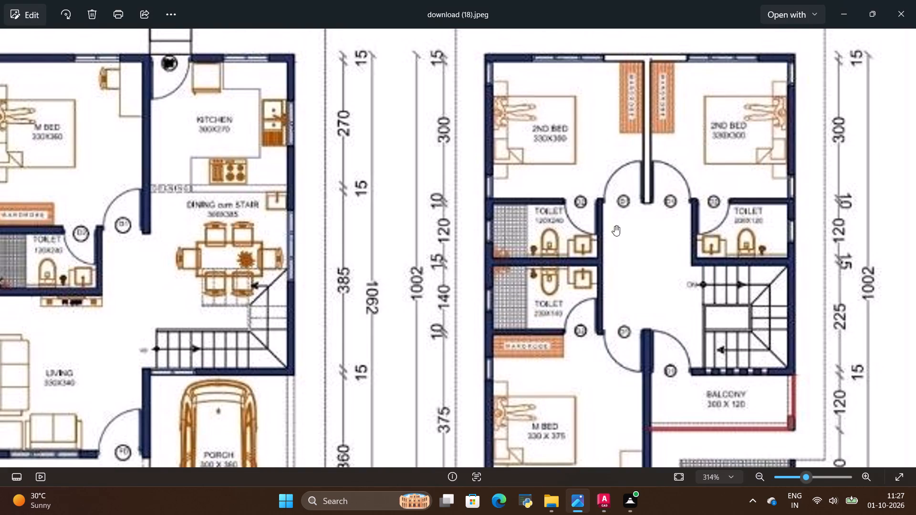
key("alt+Tab")
Trim away the cross wall's entire south line, including its segment across the central wall, leaving only the line 300" below the north wall.
scroll(502, 333, "up", 2)
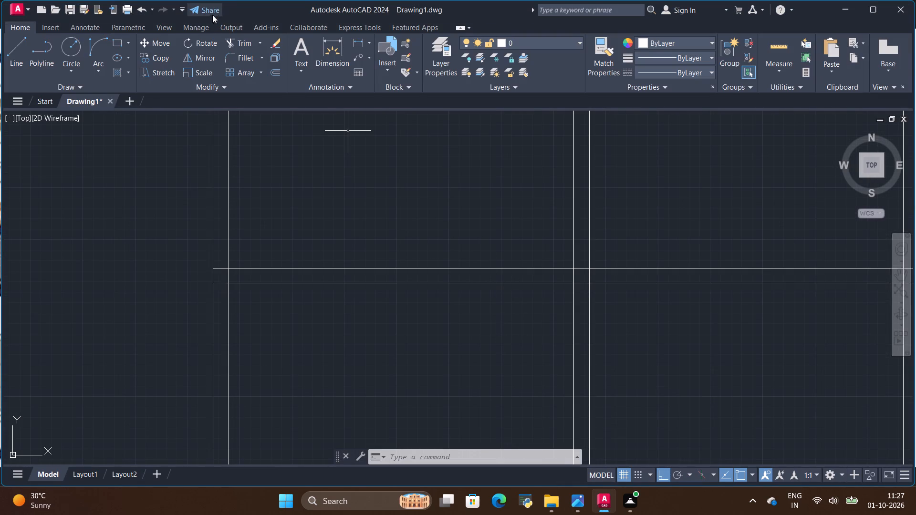
left_click(242, 43)
scroll(400, 248, "up", 2)
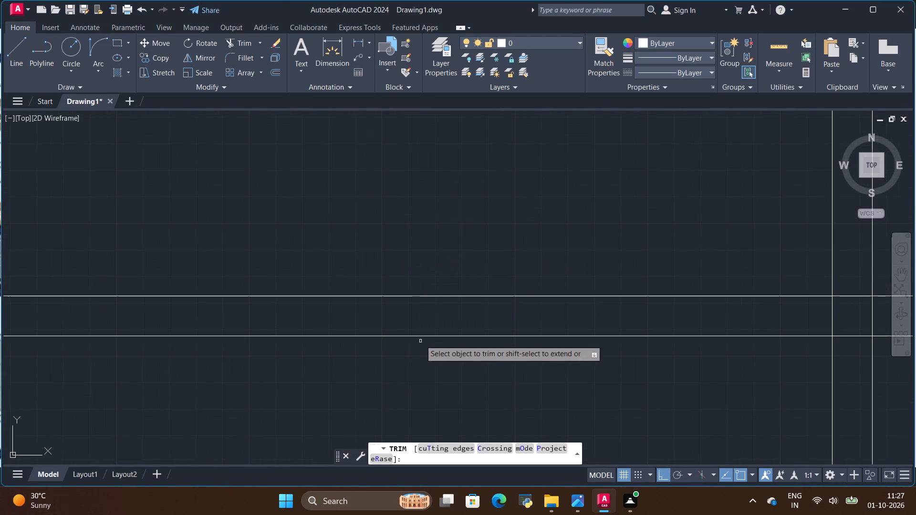
left_click_drag(417, 322, 433, 350)
scroll(353, 314, "down", 2)
scroll(564, 317, "up", 2)
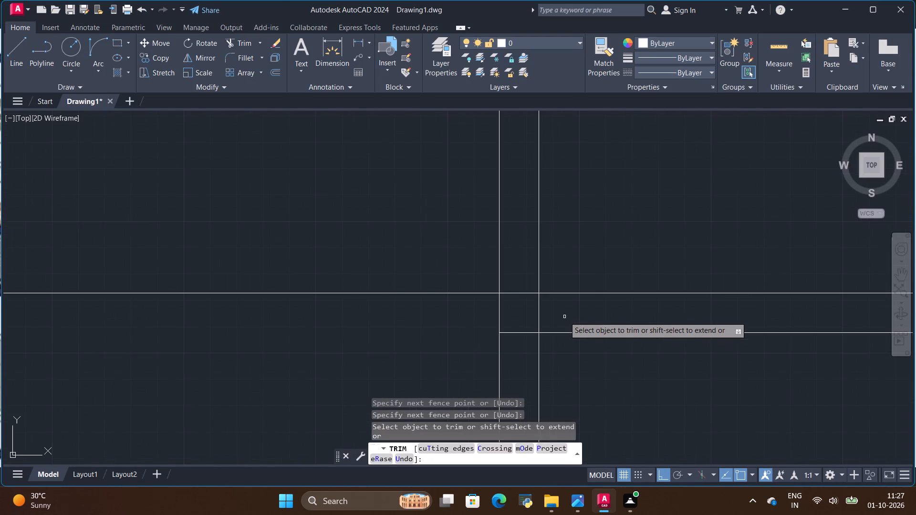
left_click_drag(564, 316, 577, 353)
scroll(518, 351, "up", 1)
left_click_drag(510, 307, 516, 336)
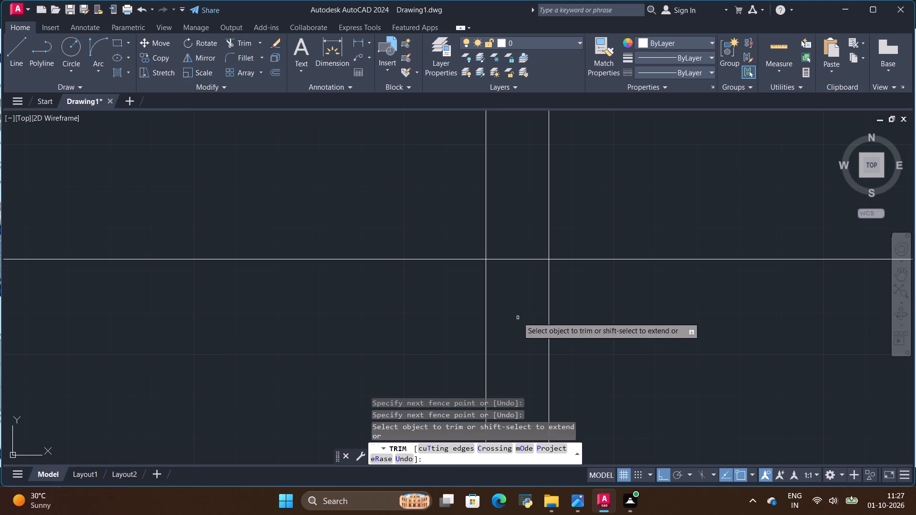
scroll(550, 296, "down", 4)
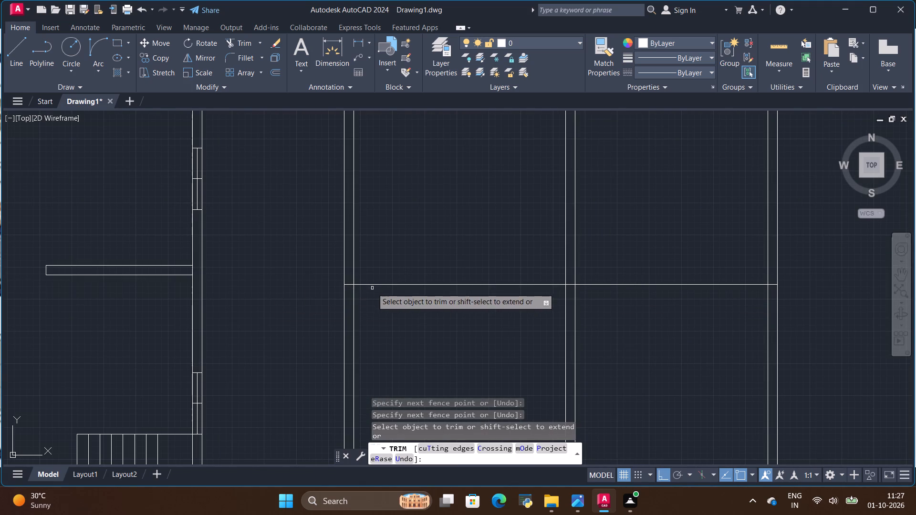
Copy the line below the second bedrooms 10" south to form the cross wall between the bedrooms and toilets.
key("space")
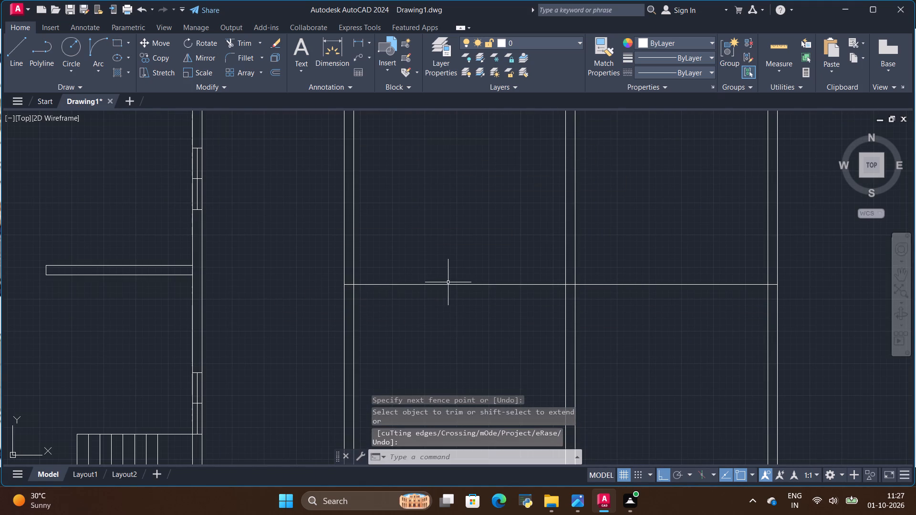
left_click(451, 284)
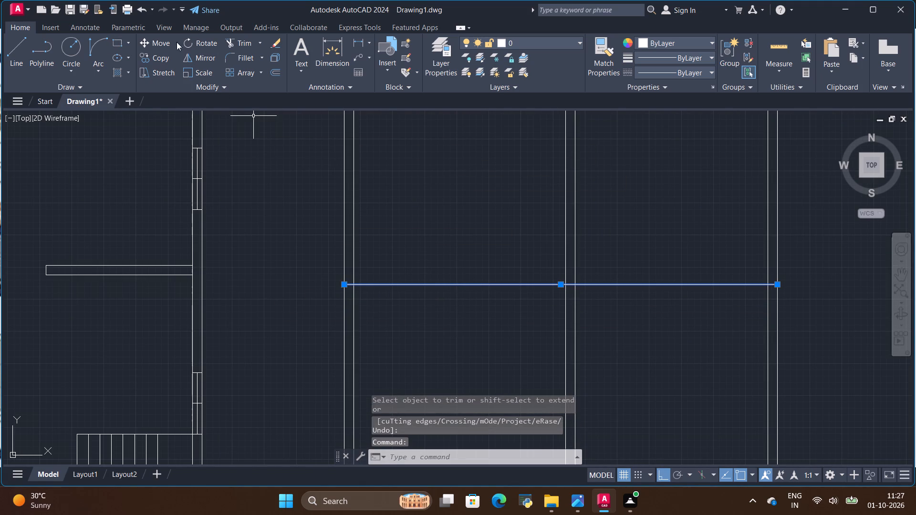
left_click(160, 55)
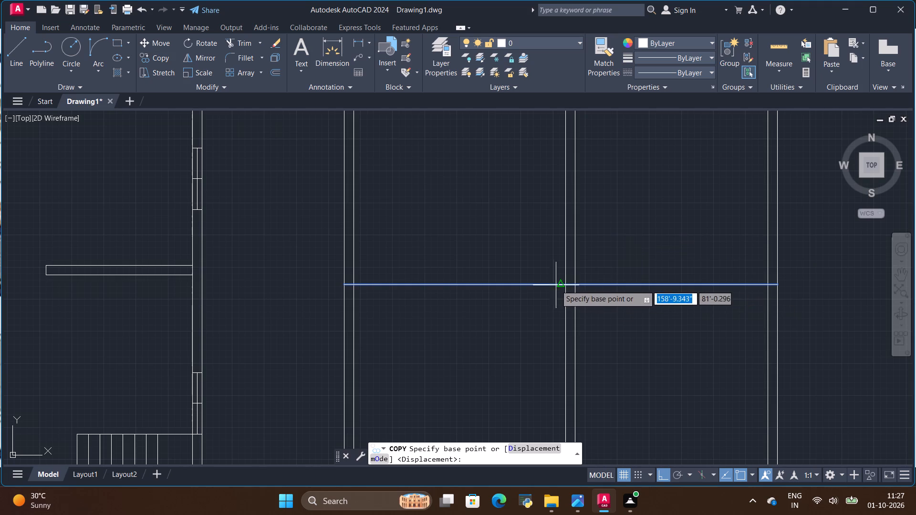
left_click(562, 286)
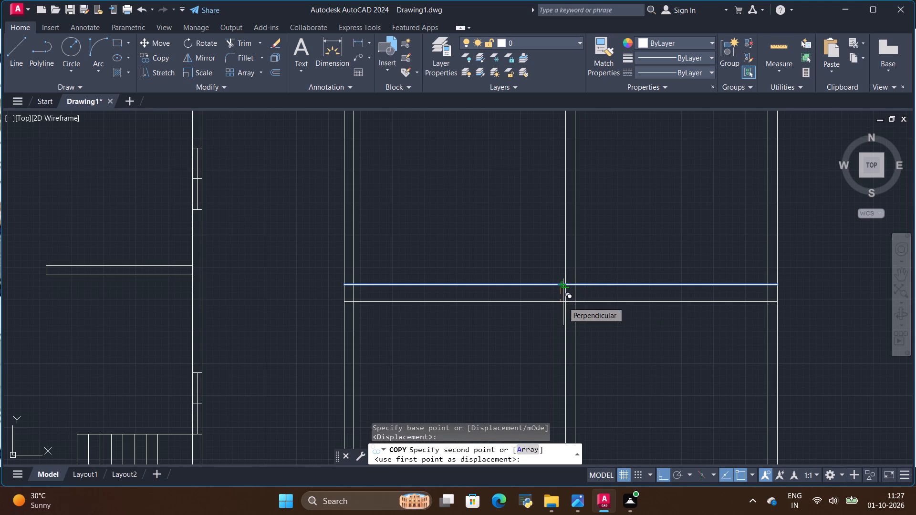
key("BackSpace")
key("BackSpace")
type("10")
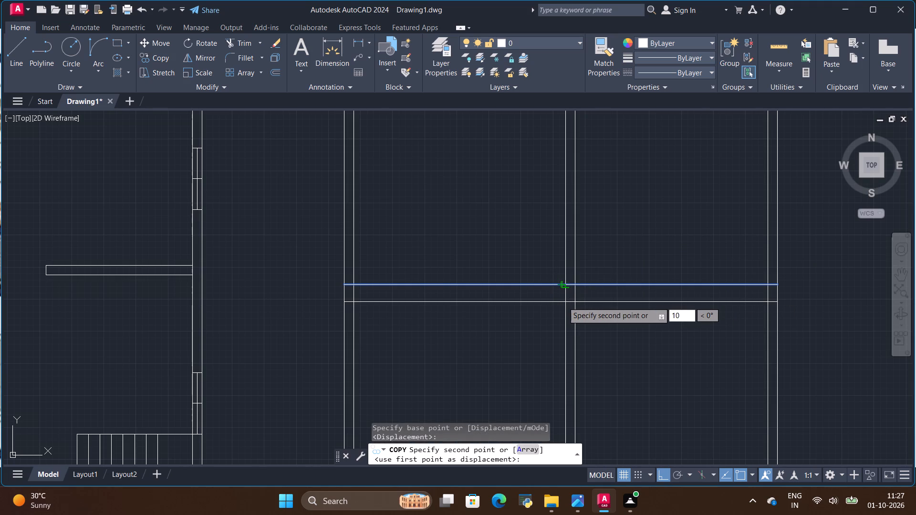
key("shift+quotedbl")
key("Return")
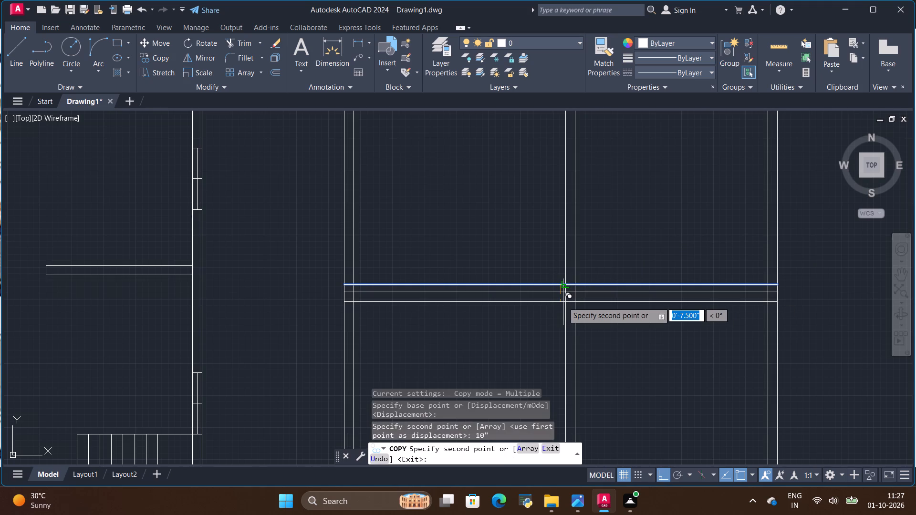
key("Escape")
Check the reference image and copy the bedroom cross wall's south line 120" south for the toilets' depth.
key("alt+Tab")
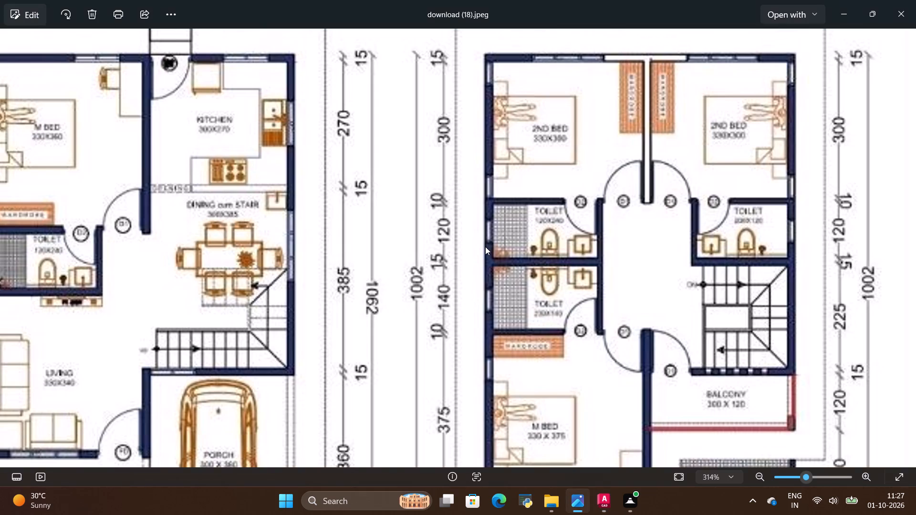
scroll(485, 247, "down", 1)
key("alt+Tab")
key("alt+Tab")
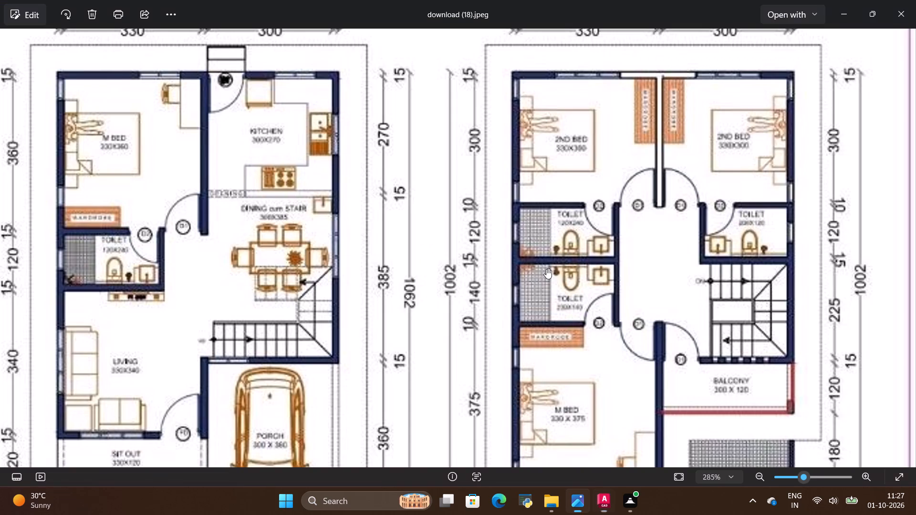
key("alt+Tab")
scroll(556, 290, "up", 1)
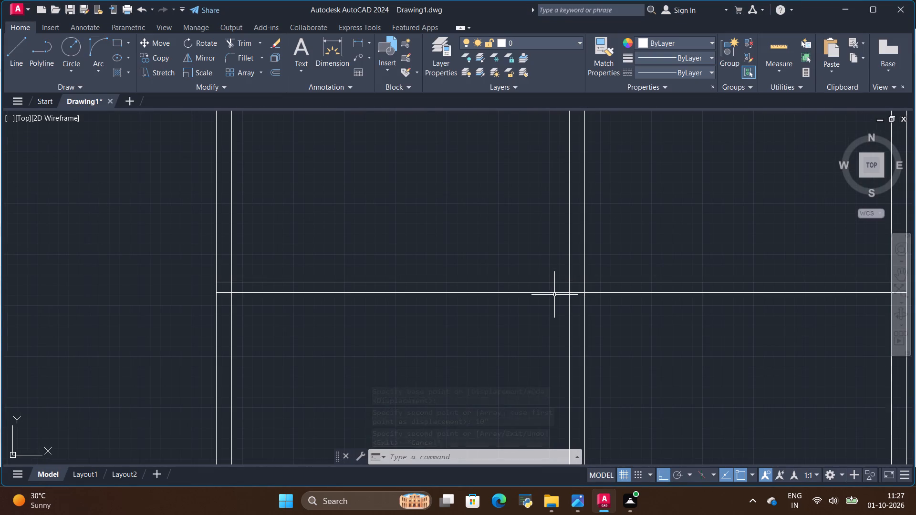
left_click(552, 294)
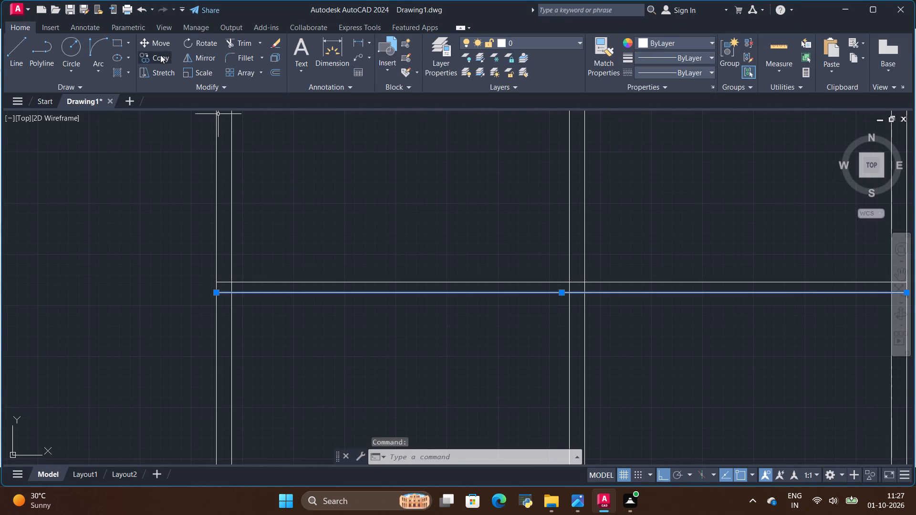
left_click(160, 55)
left_click(564, 292)
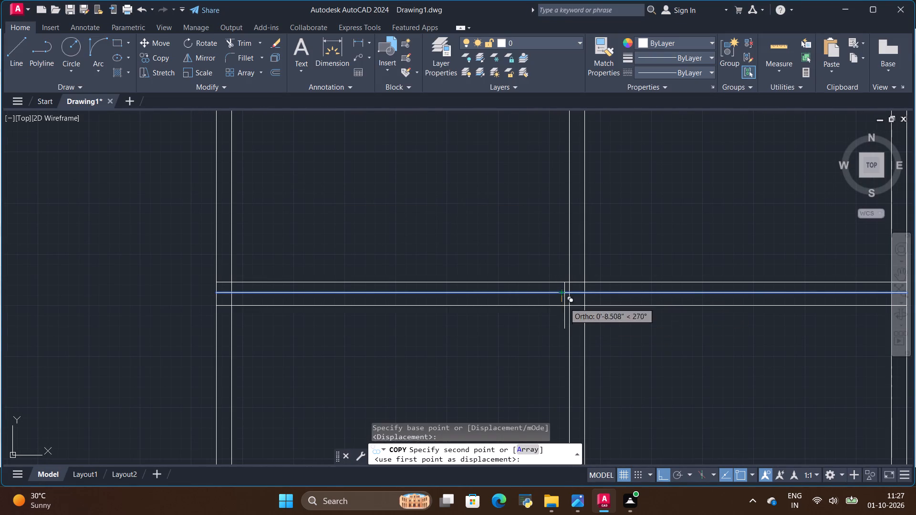
key("BackSpace")
key("BackSpace")
type("120")
key("shift+quotedbl")
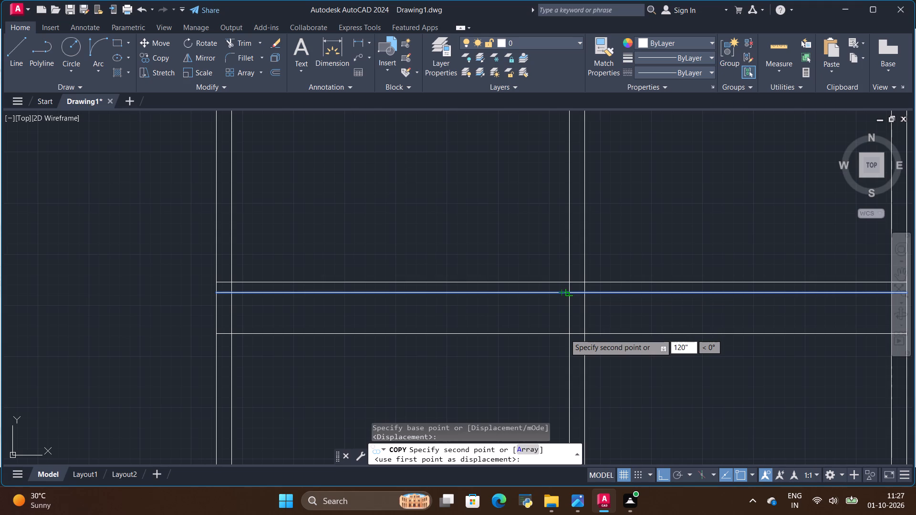
key("Return")
key("Escape")
Check the reference image and copy the toilets' south boundary line 15" south to form the second cross wall.
scroll(549, 302, "down", 1)
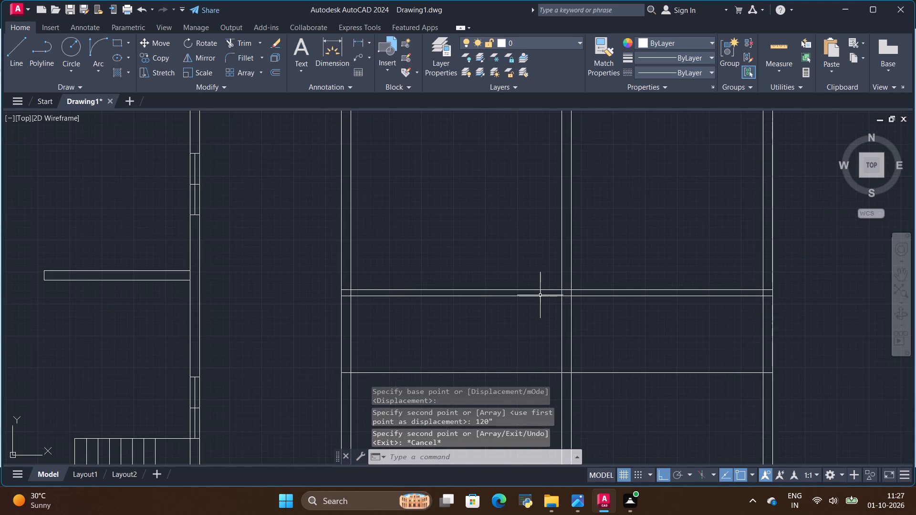
scroll(540, 292, "down", 2)
key("alt+Tab")
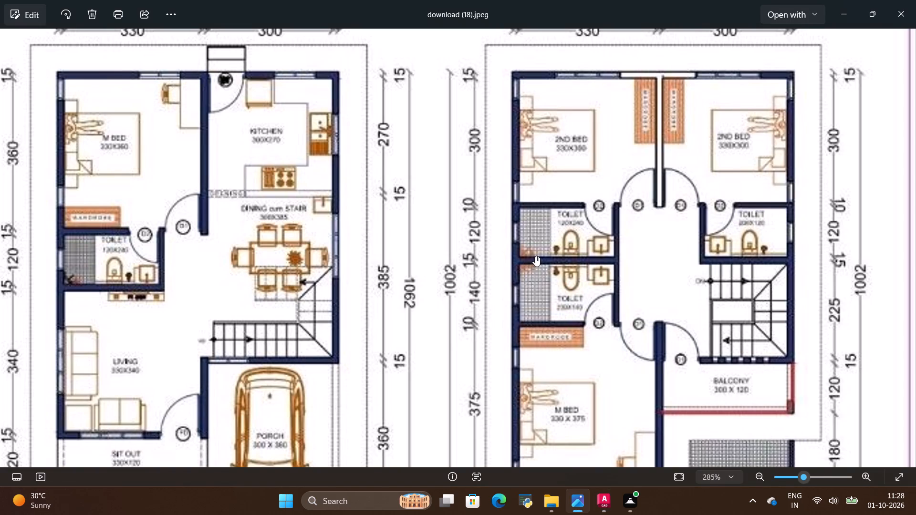
key("alt+Tab")
scroll(533, 332, "up", 2)
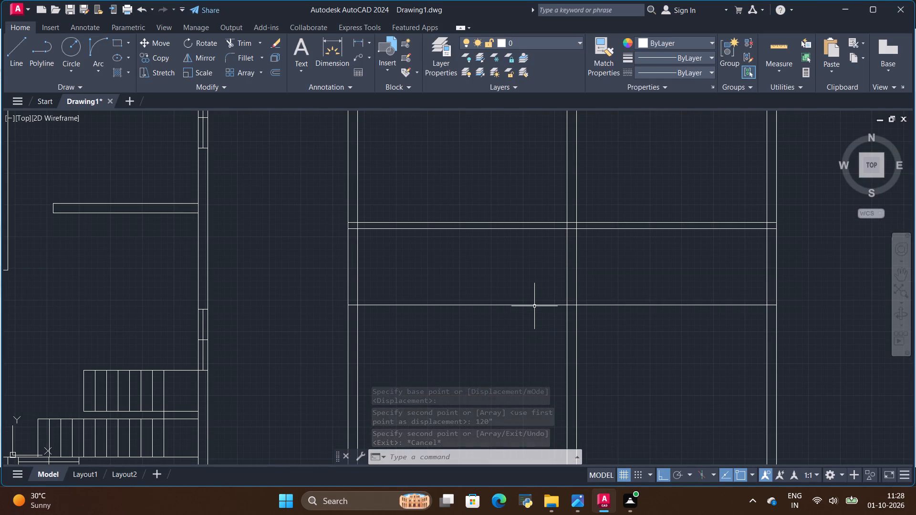
left_click(534, 306)
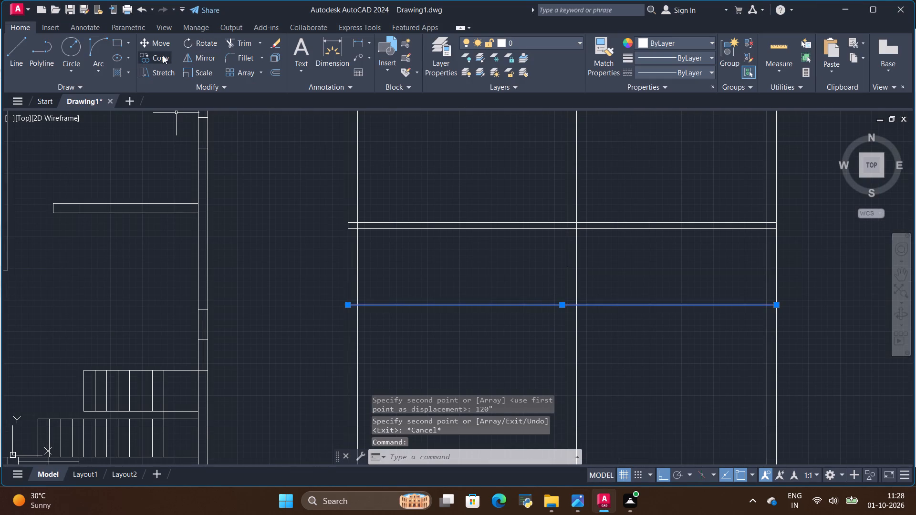
left_click(153, 59)
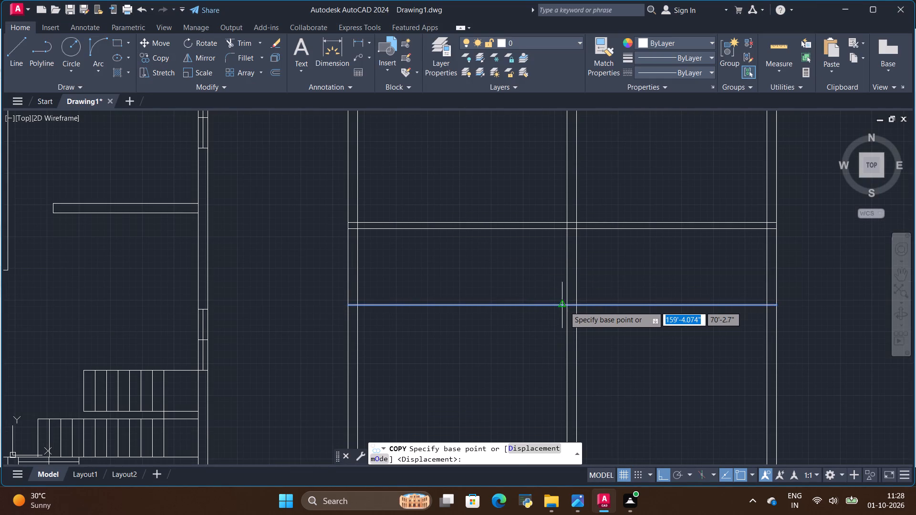
left_click(567, 305)
key("BackSpace")
key("BackSpace")
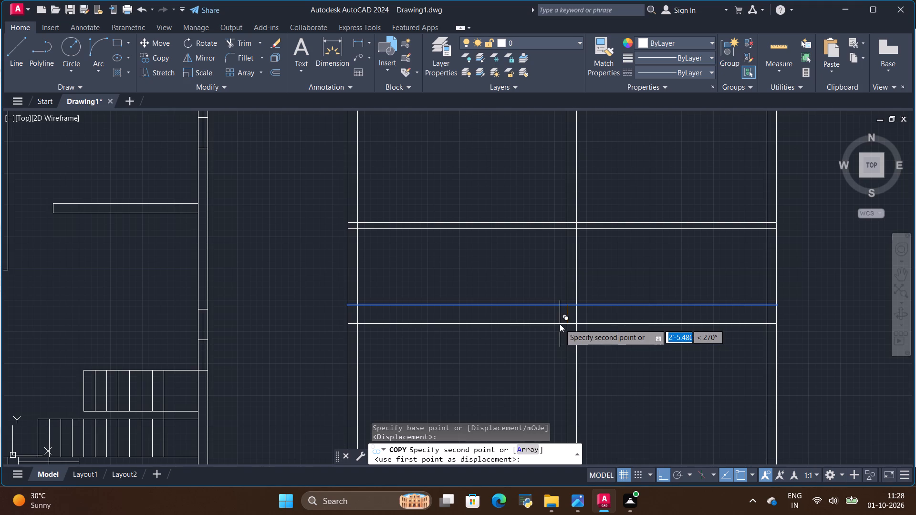
type("15")
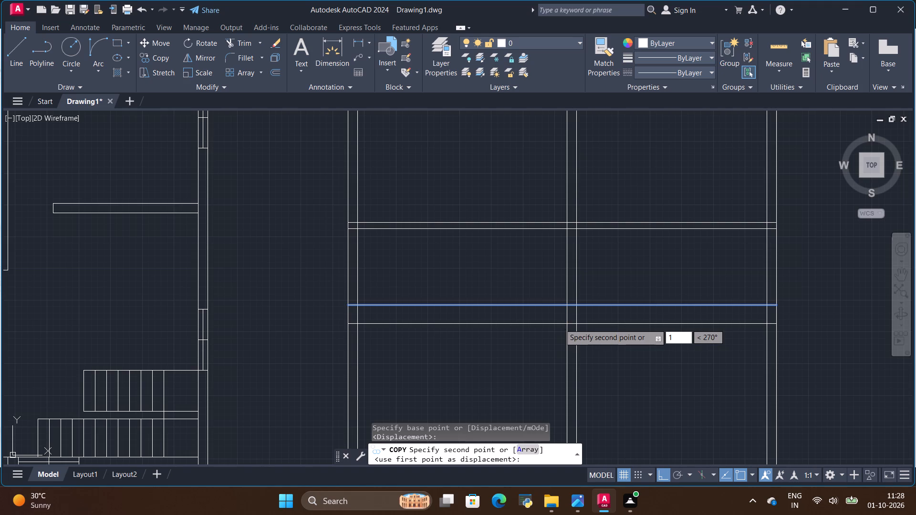
key("shift+quotedbl")
key("Return")
key("Escape")
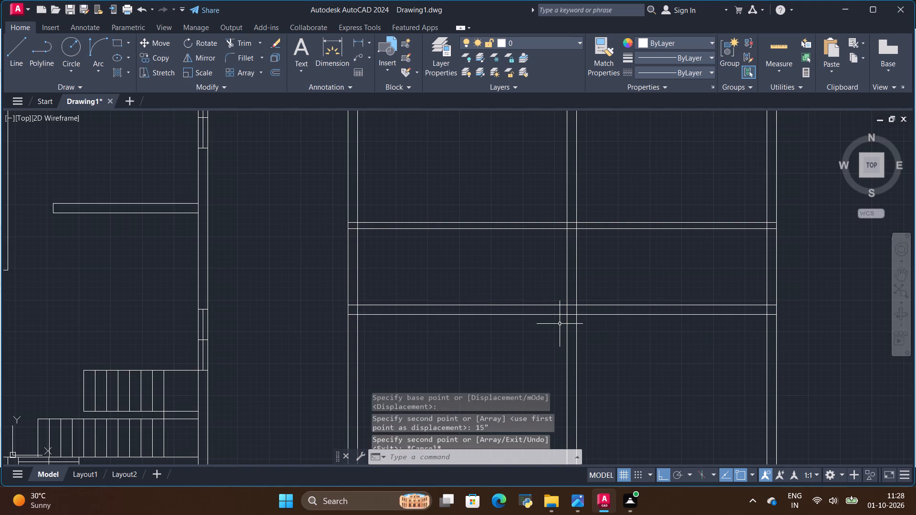
Check the reference image and draw a 27'-6" line along the second cross wall's south line, from the west wall's inner face to the central wall.
key("alt+Tab")
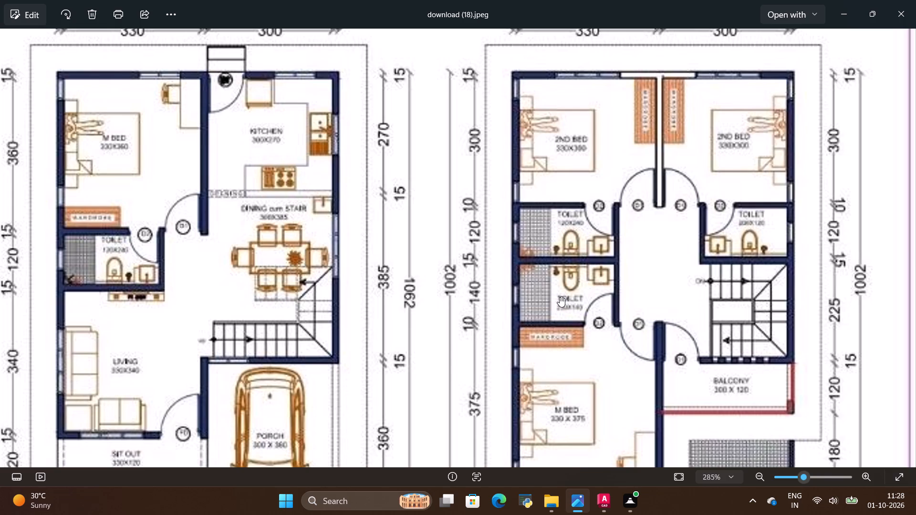
key("alt+Tab")
scroll(553, 302, "up", 2)
scroll(553, 293, "down", 3)
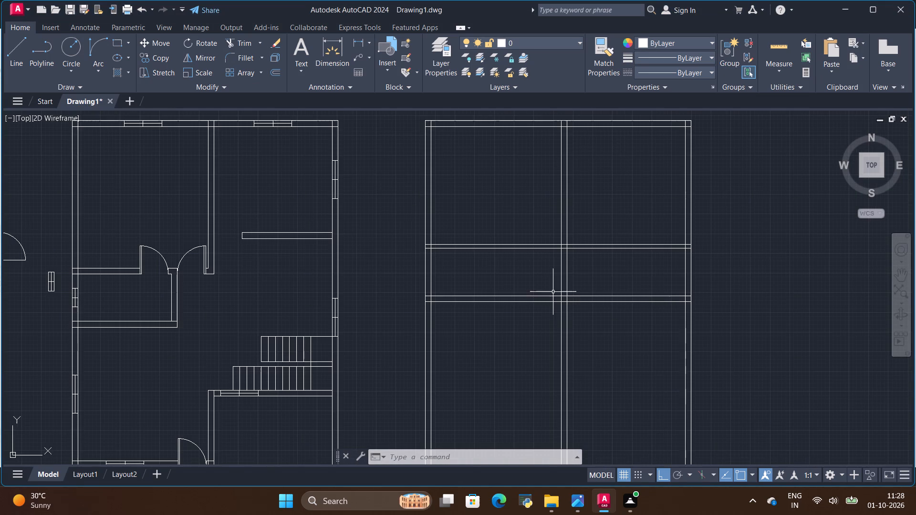
scroll(553, 292, "down", 1)
key("alt+Tab")
key("alt+Tab")
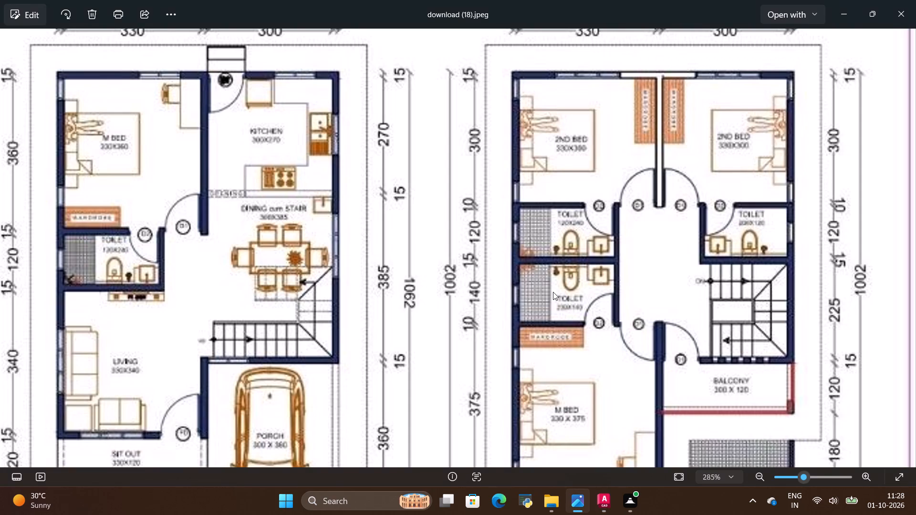
scroll(554, 315, "up", 2)
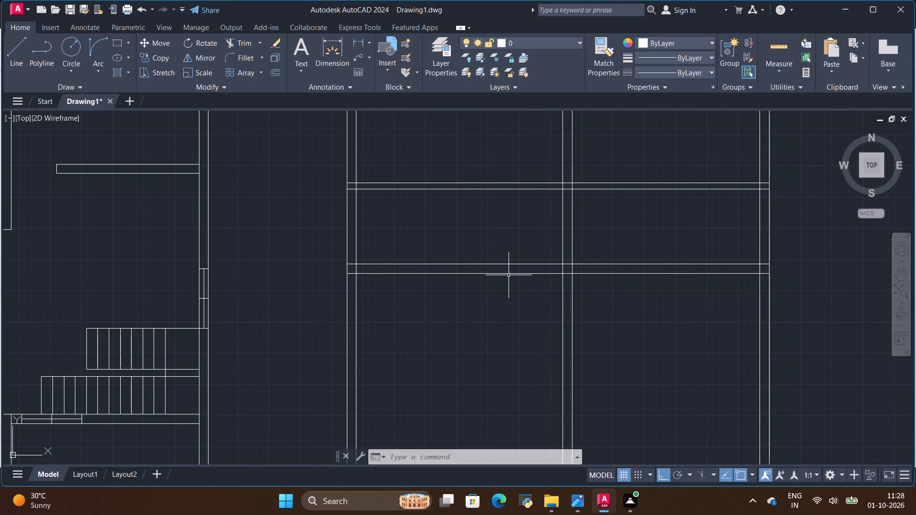
left_click(13, 50)
left_click(355, 273)
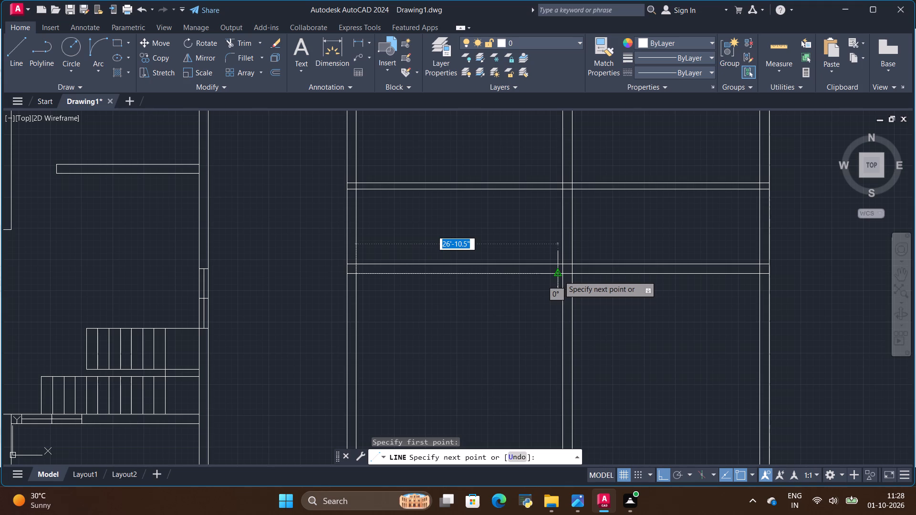
scroll(567, 273, "up", 2)
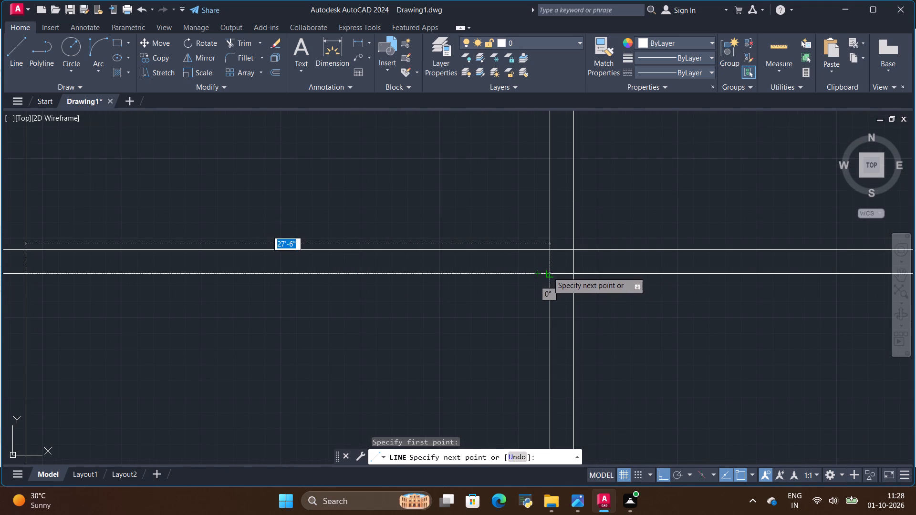
left_click(548, 272)
key("Escape")
Check the reference image and copy the short line on the second cross wall's south face 140" south for the lower toilet's depth.
left_click(437, 272)
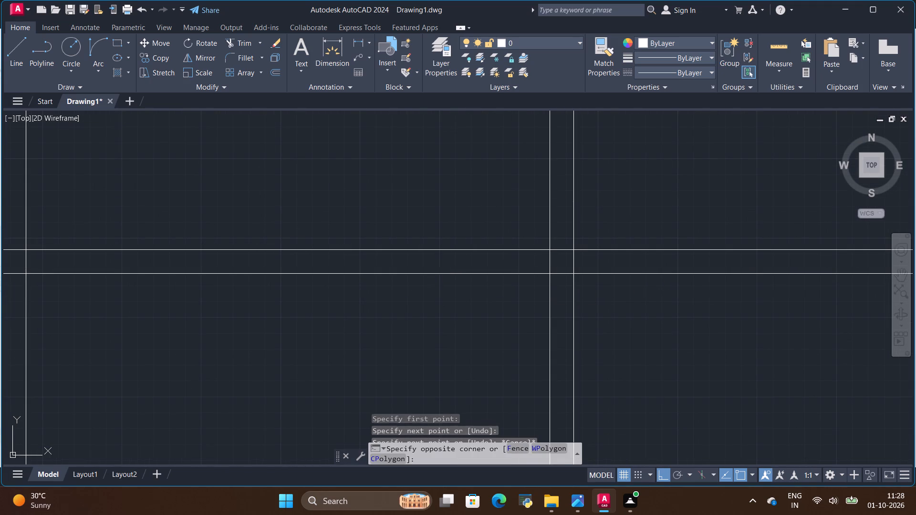
key("Escape")
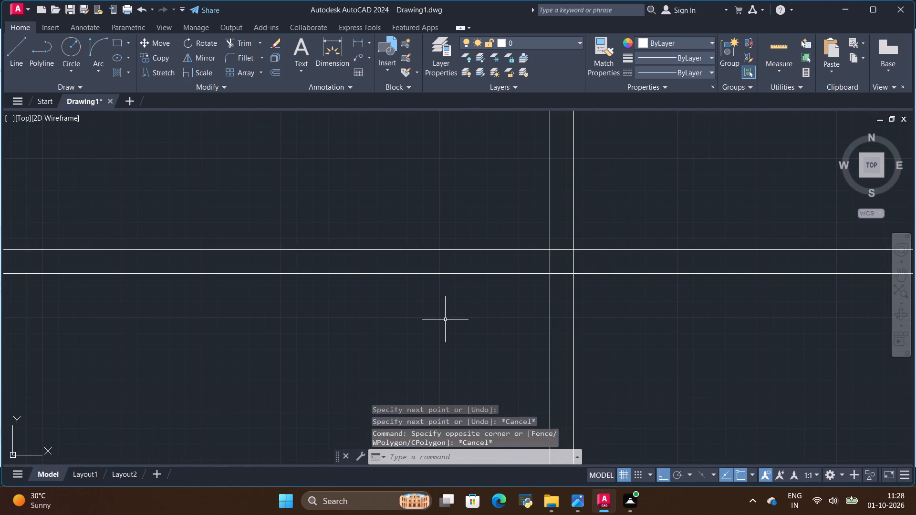
left_click(260, 271)
left_click(262, 272)
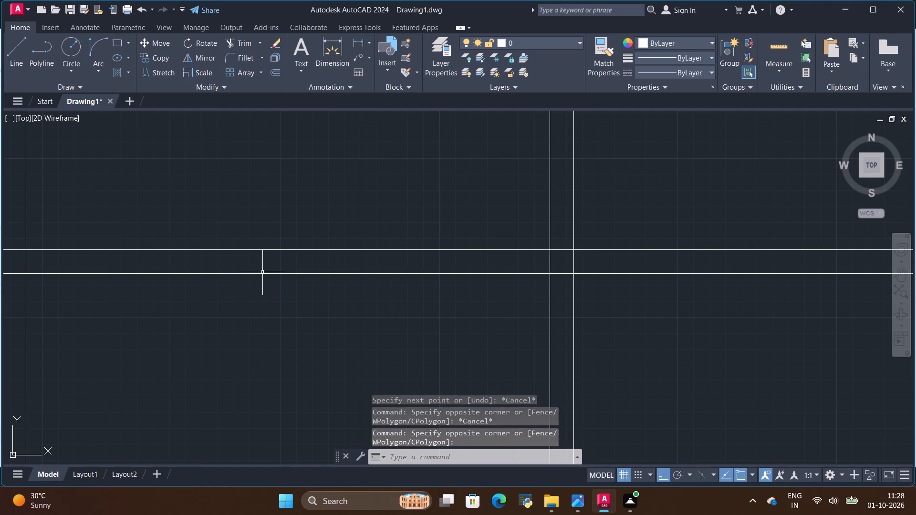
left_click(266, 274)
scroll(423, 294, "down", 1)
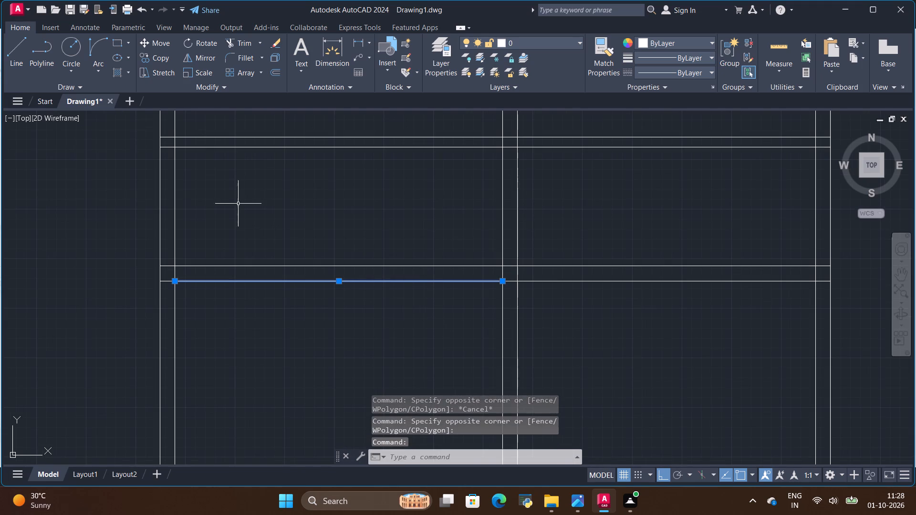
left_click(159, 56)
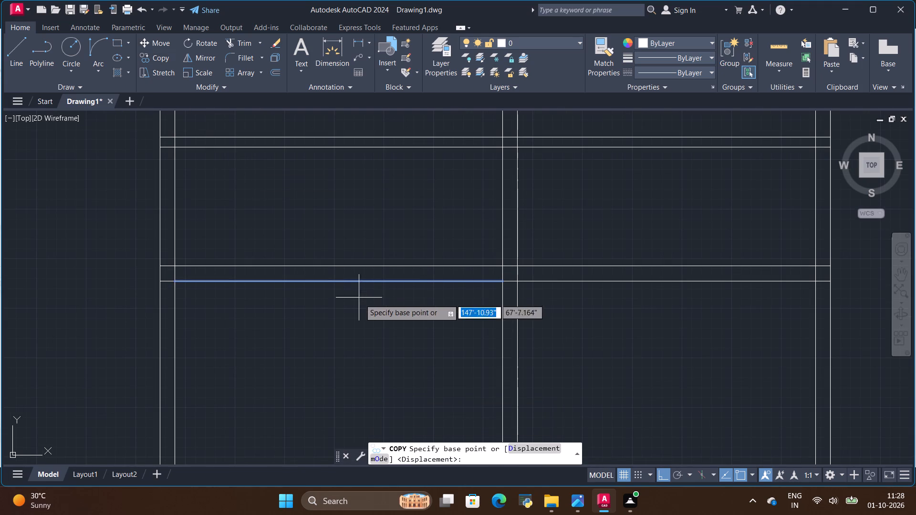
left_click(339, 283)
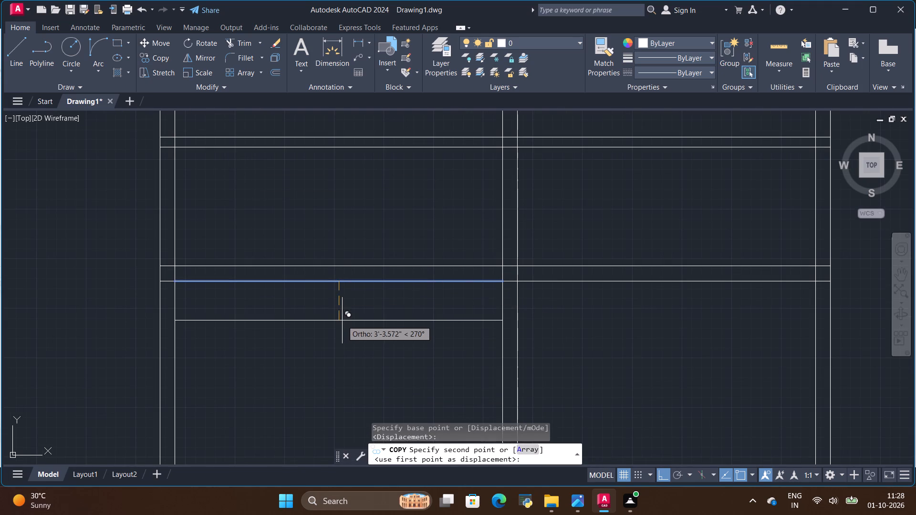
key("alt+Tab")
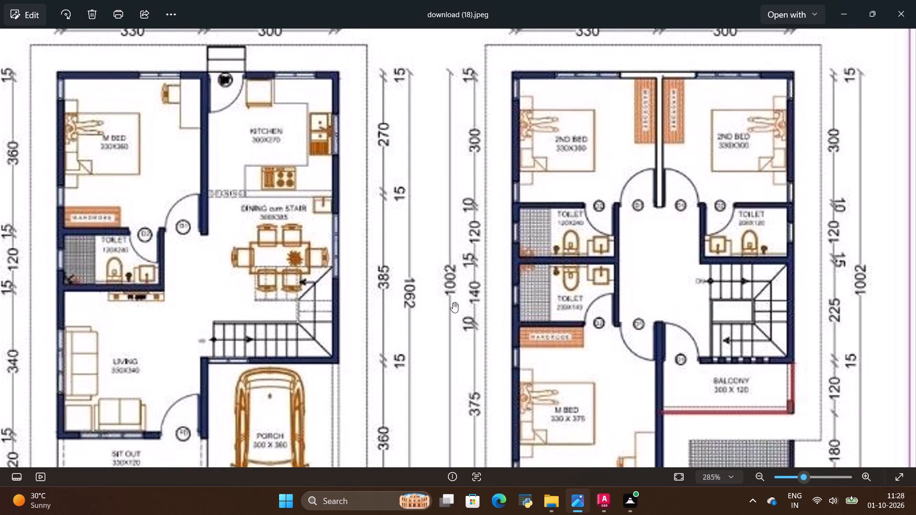
key("alt+Tab")
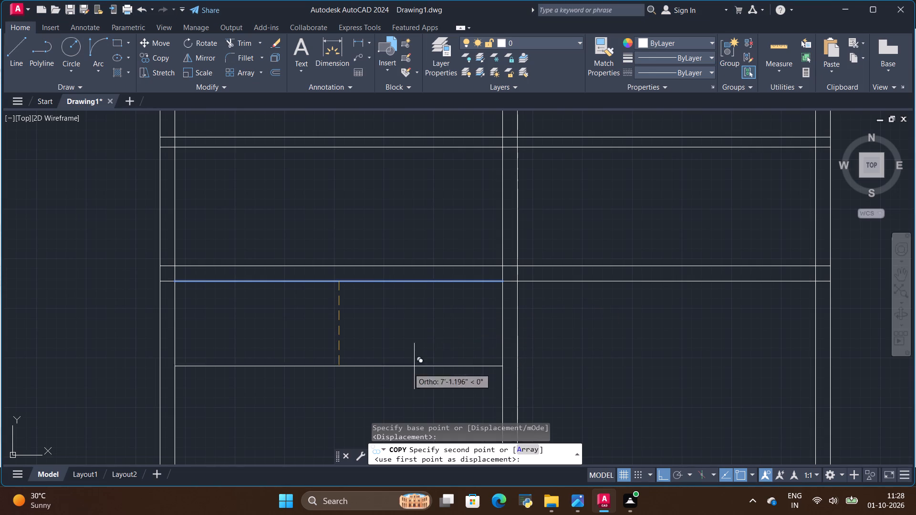
key("BackSpace")
key("BackSpace")
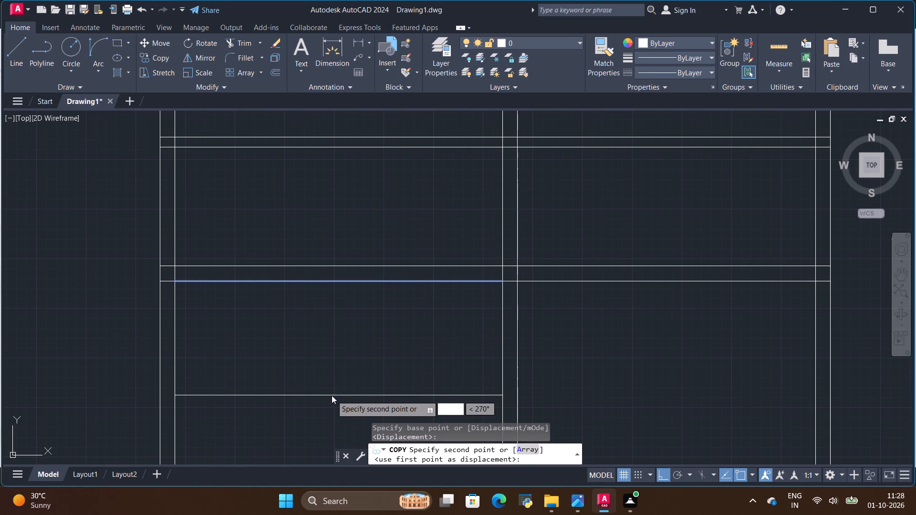
type("140")
key("shift+quotedbl")
key("Return")
key("Escape")
Check the reference image and copy the lower toilet's south boundary line 10" south to form the wall above the master bedroom.
scroll(226, 362, "down", 2)
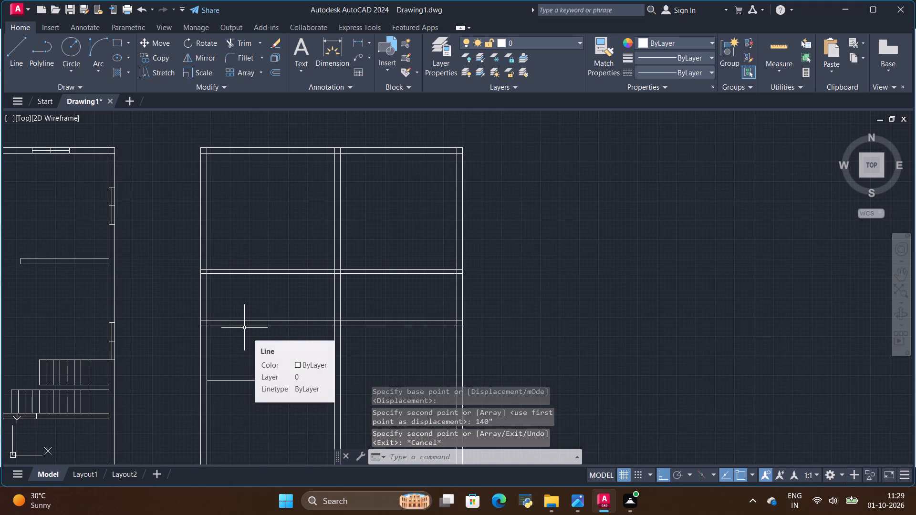
key("alt+Tab")
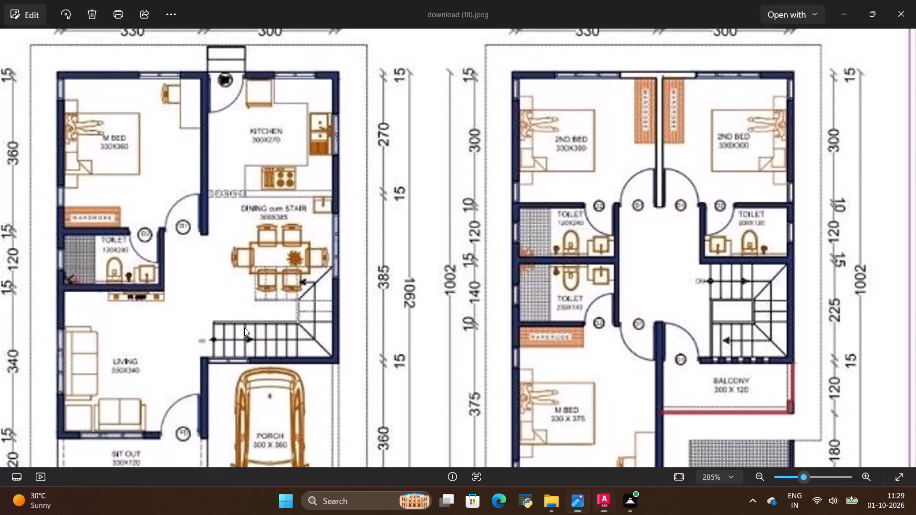
key("alt+Tab")
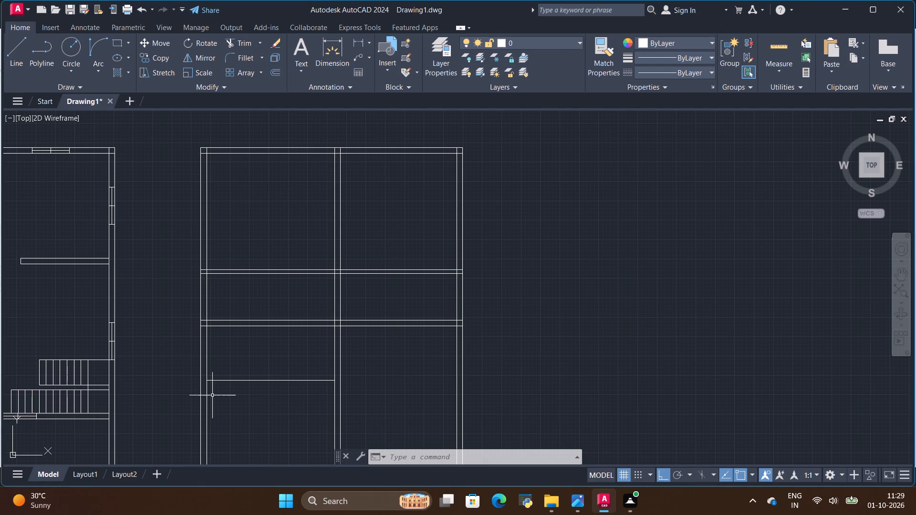
scroll(212, 395, "up", 1)
left_click(255, 372)
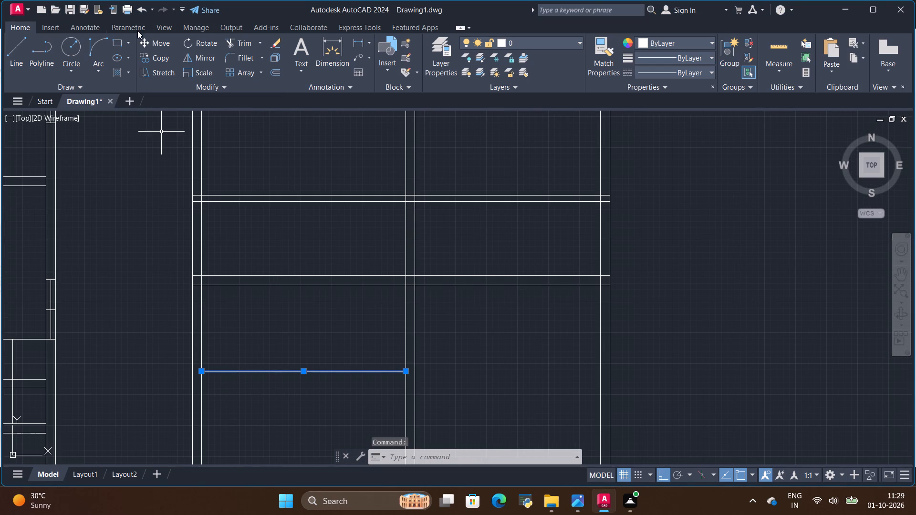
left_click(157, 58)
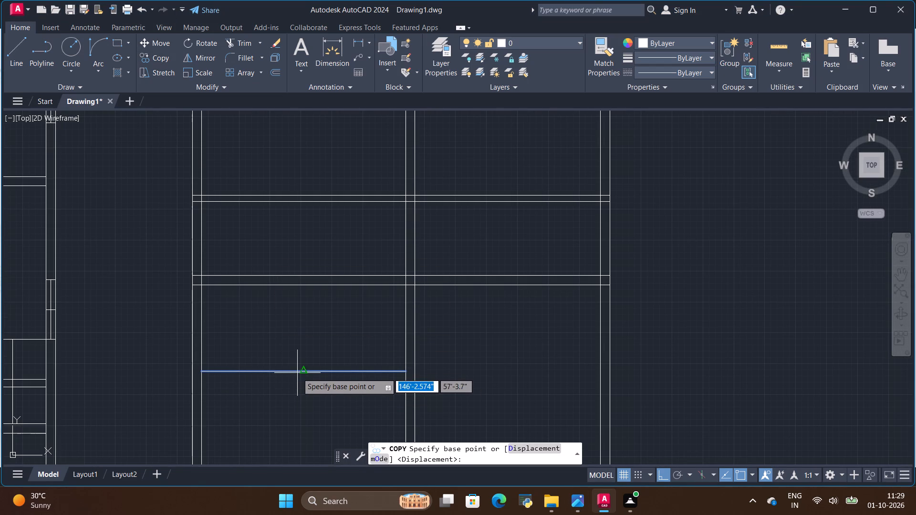
left_click(302, 371)
key("BackSpace")
key("BackSpace")
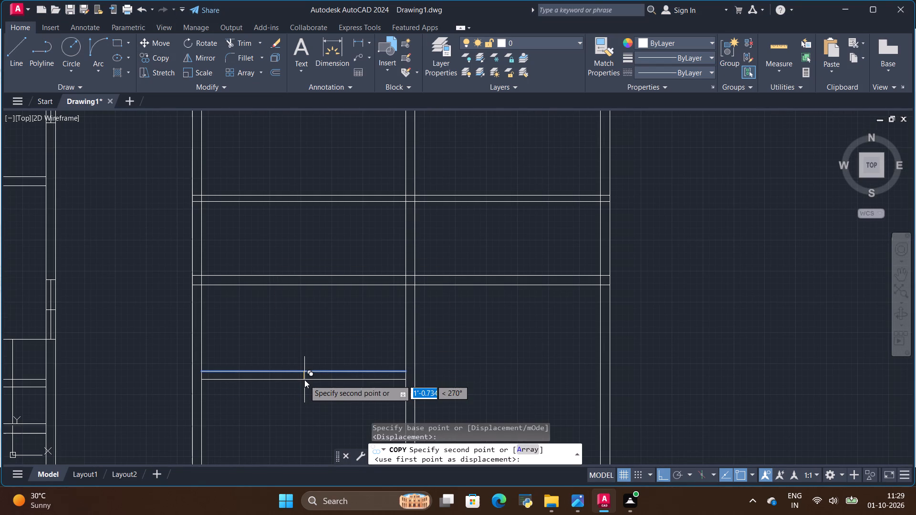
type("10")
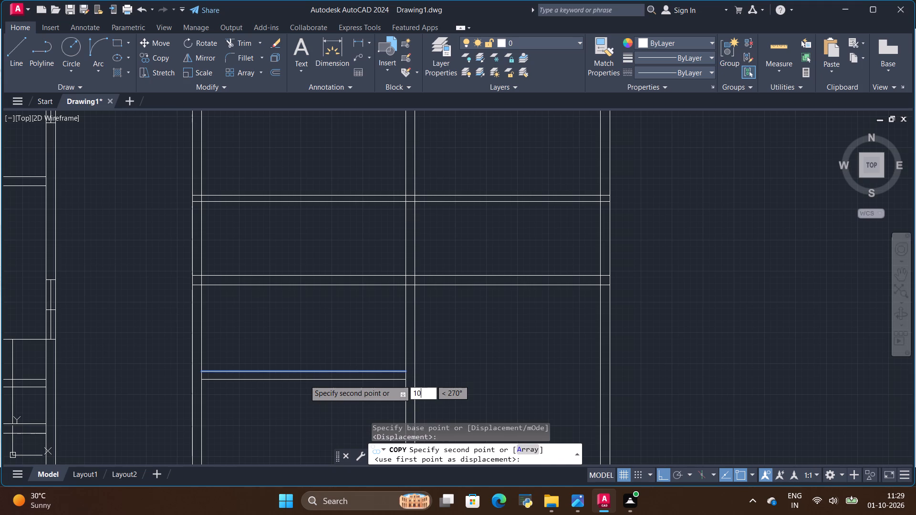
key("shift+quotedbl")
key("Return")
key("Escape")
Examine the reference image's first-floor plan for the dimensions and walls around the toilets, staircase and balcony.
key("alt+Tab")
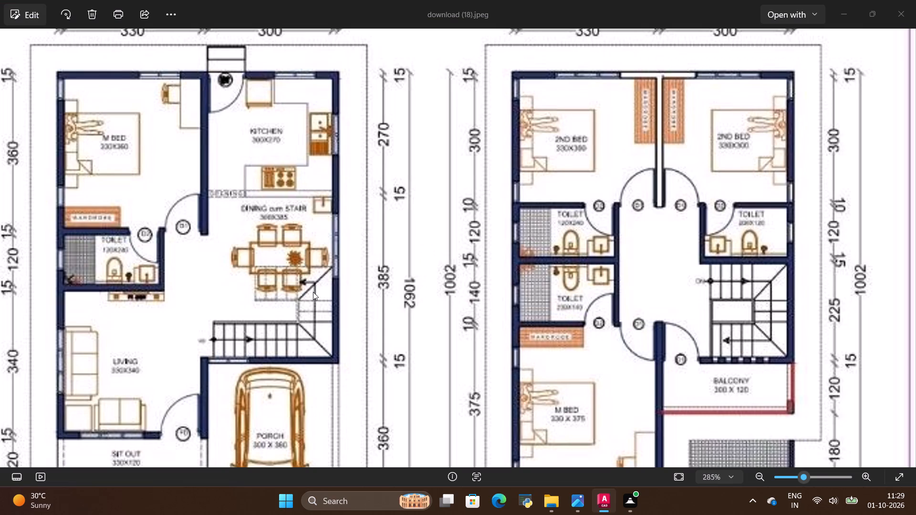
scroll(373, 235, "down", 1)
scroll(731, 285, "up", 1)
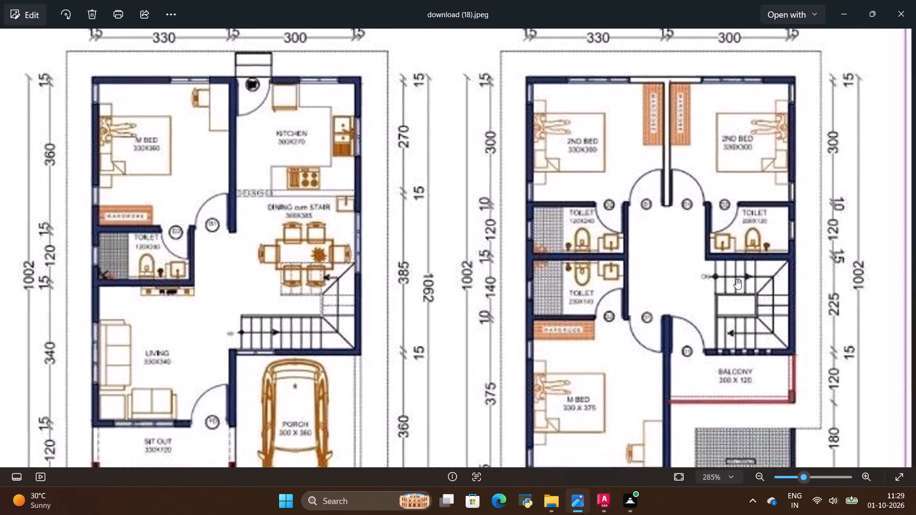
scroll(741, 238, "up", 4)
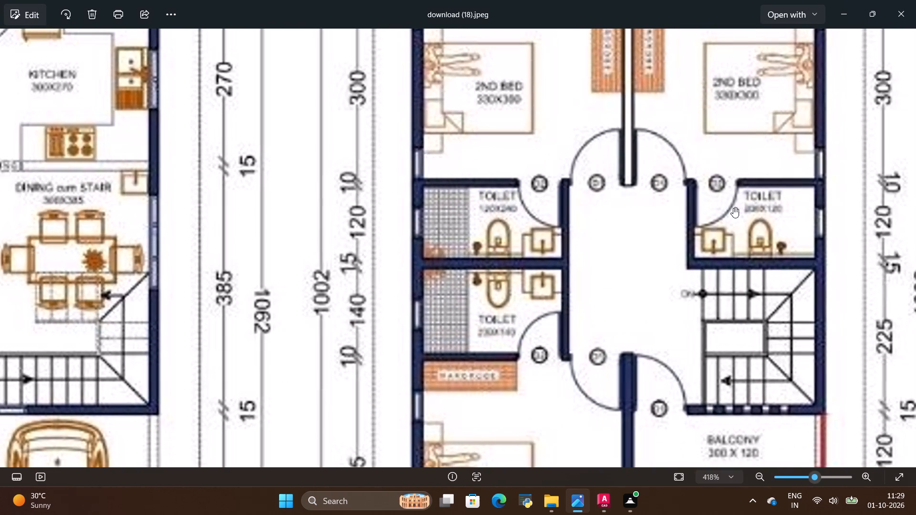
key("alt+Tab")
key("alt+Tab")
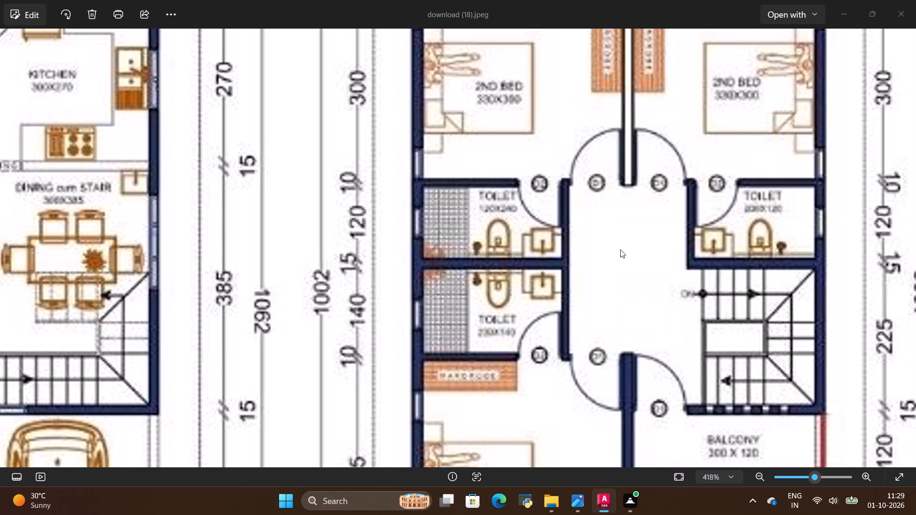
scroll(613, 247, "down", 1)
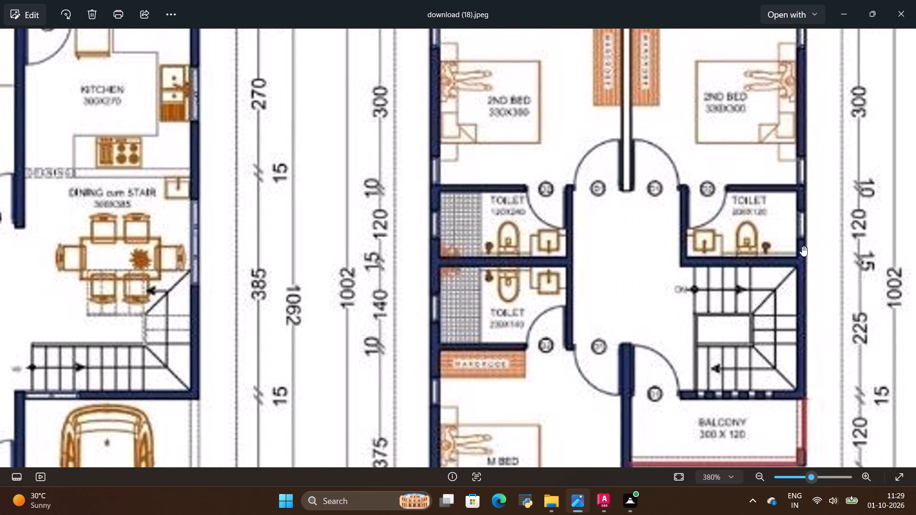
key("alt+Tab")
key("alt+Tab")
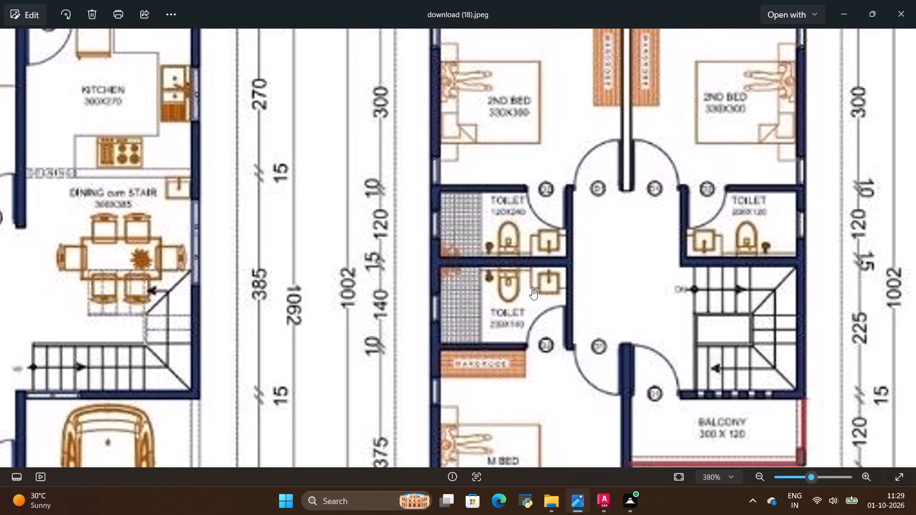
scroll(521, 286, "down", 3)
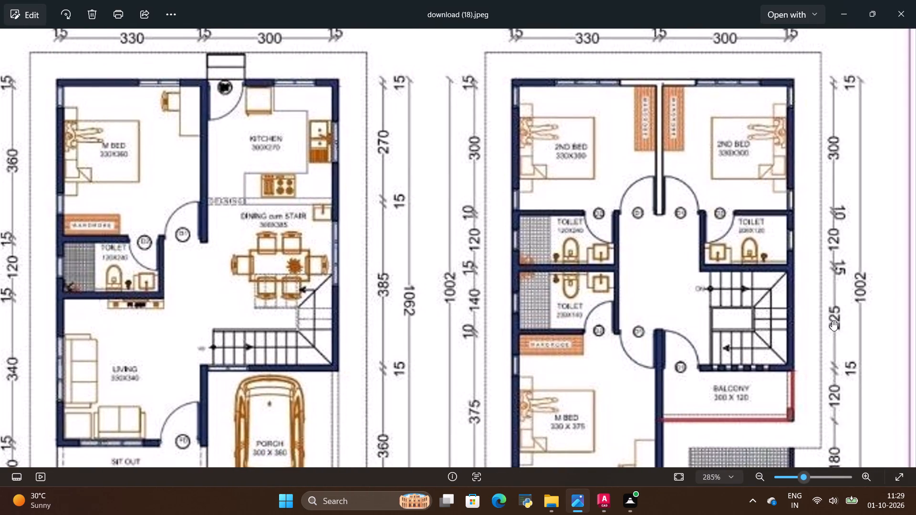
key("alt+Tab")
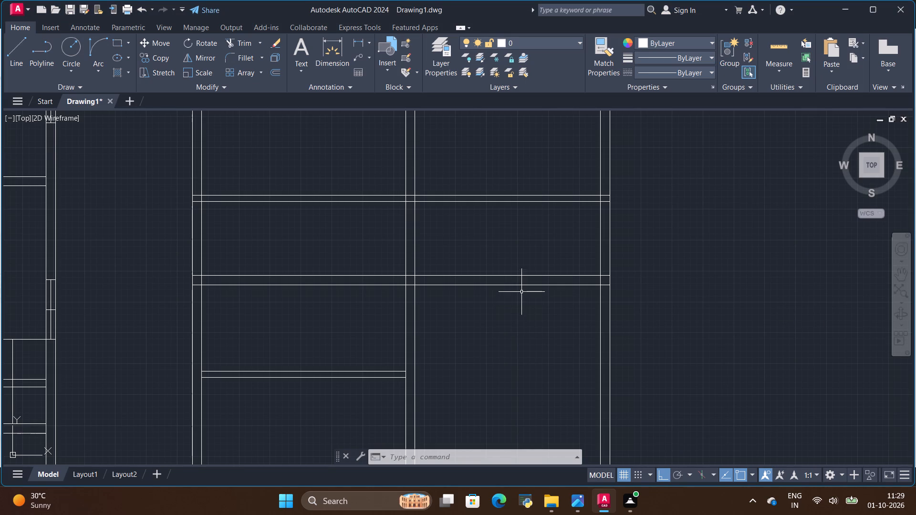
Draw a line along the second cross wall's south face from the central wall's east face to the east wall's inner face.
left_click(522, 287)
key("Escape")
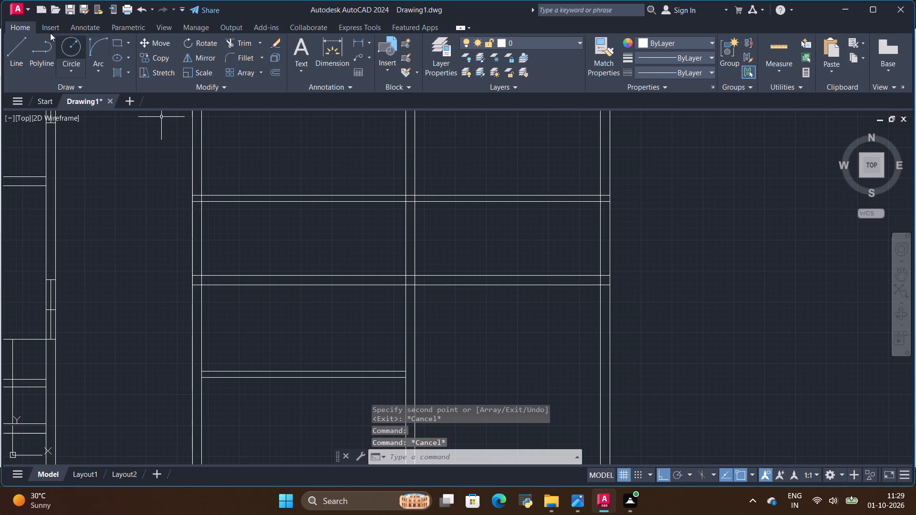
left_click(11, 47)
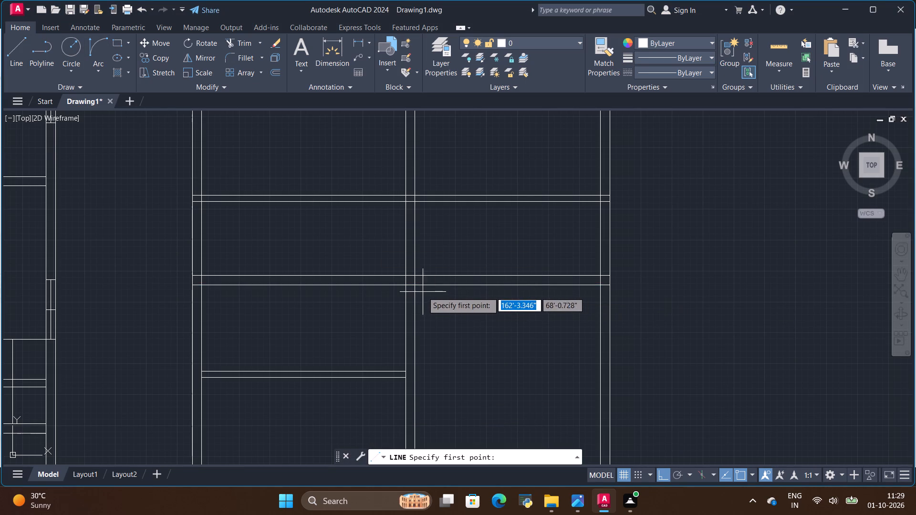
left_click(415, 287)
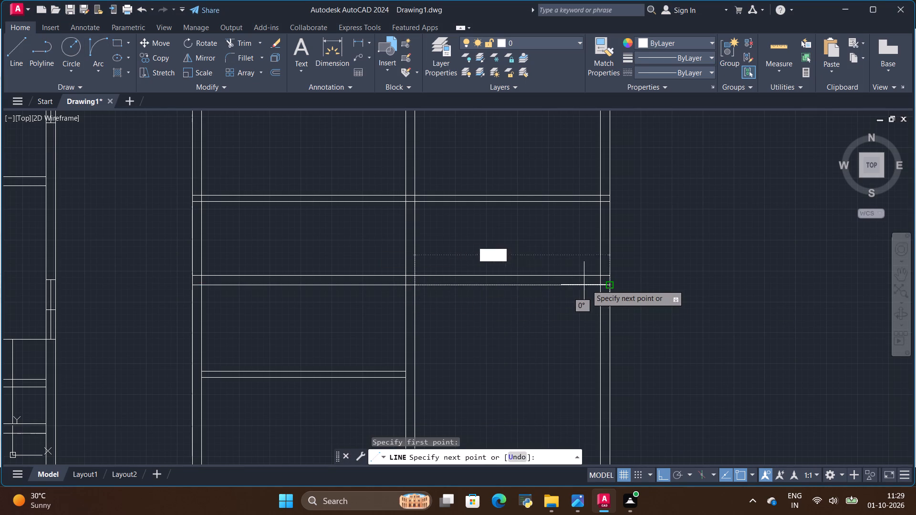
left_click(599, 285)
key("Escape")
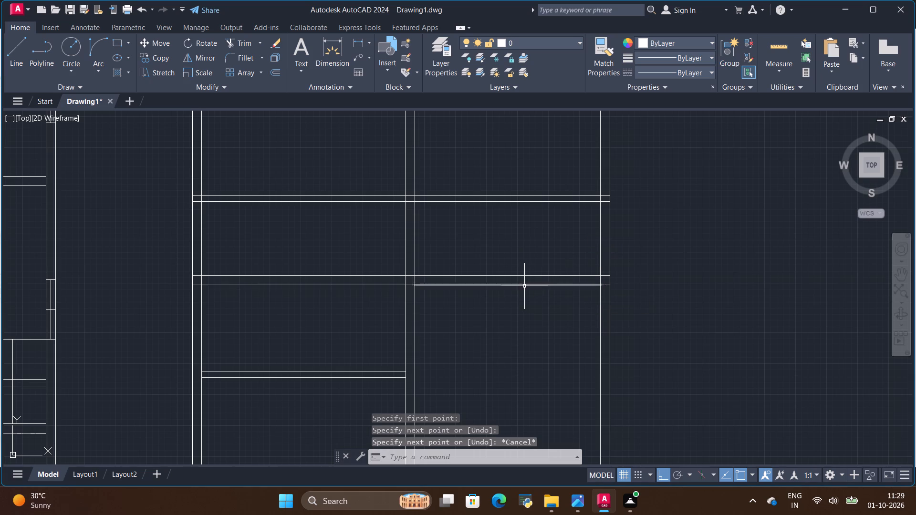
Check the reference image and copy the new line on the east half 225" south for the staircase's depth.
left_click(524, 286)
left_click(161, 56)
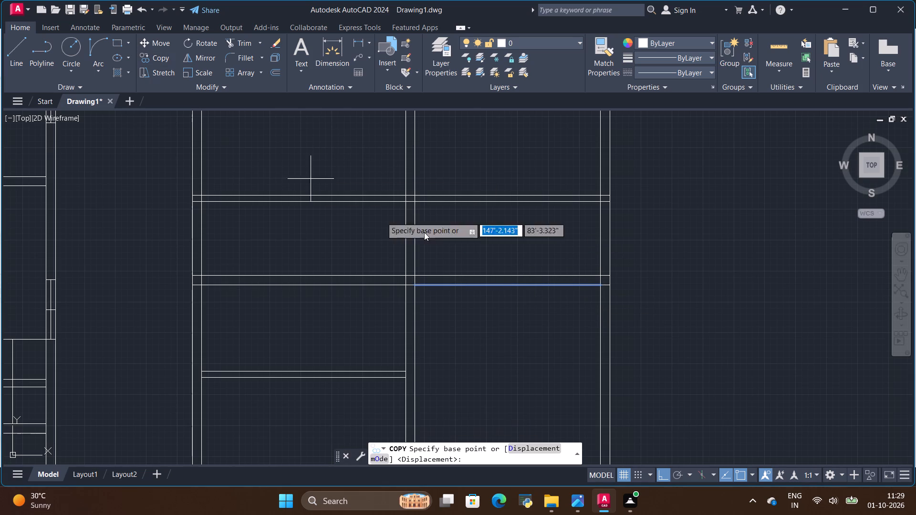
left_click(509, 286)
key("alt+Tab")
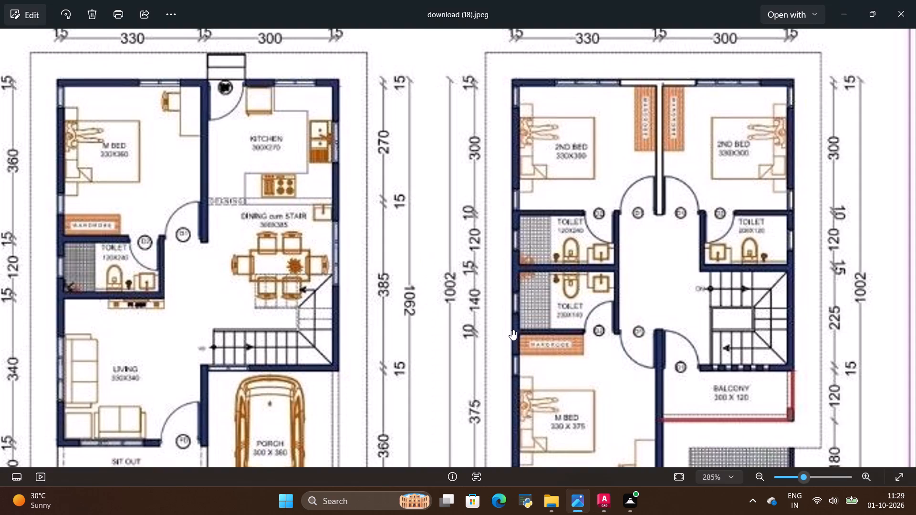
key("alt+Tab")
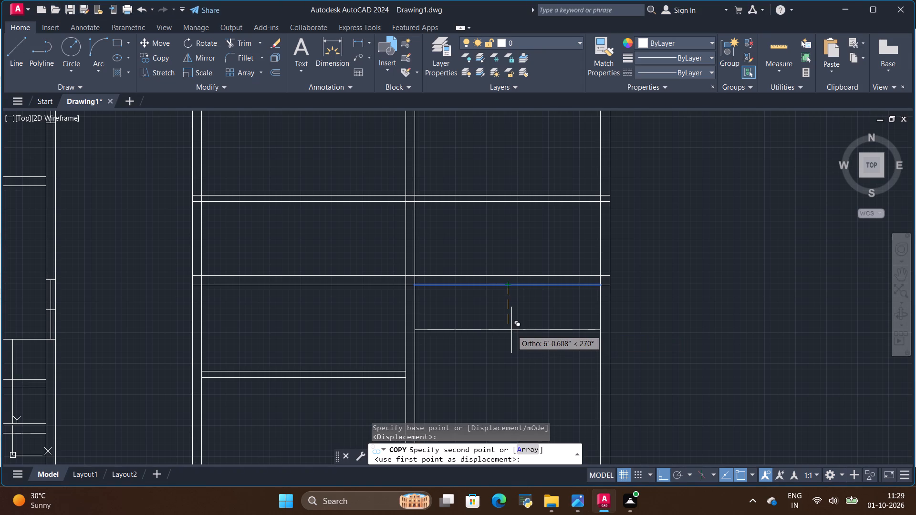
key("BackSpace")
key("BackSpace")
type("225")
key("shift+quotedbl")
key("Return")
key("Escape")
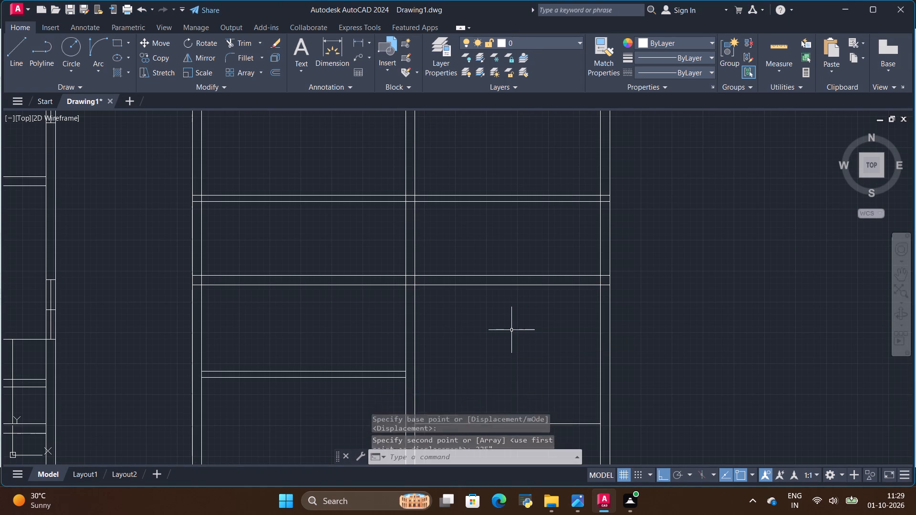
Check the reference image and copy the staircase's south boundary line 15" south to form the wall above the balcony.
scroll(473, 246, "down", 2)
key("alt+Tab")
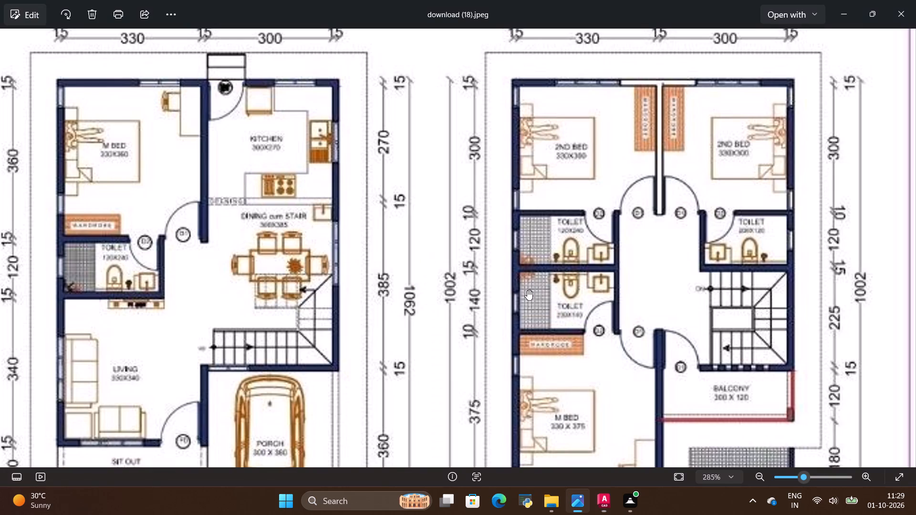
key("alt+Tab")
scroll(468, 315, "up", 1)
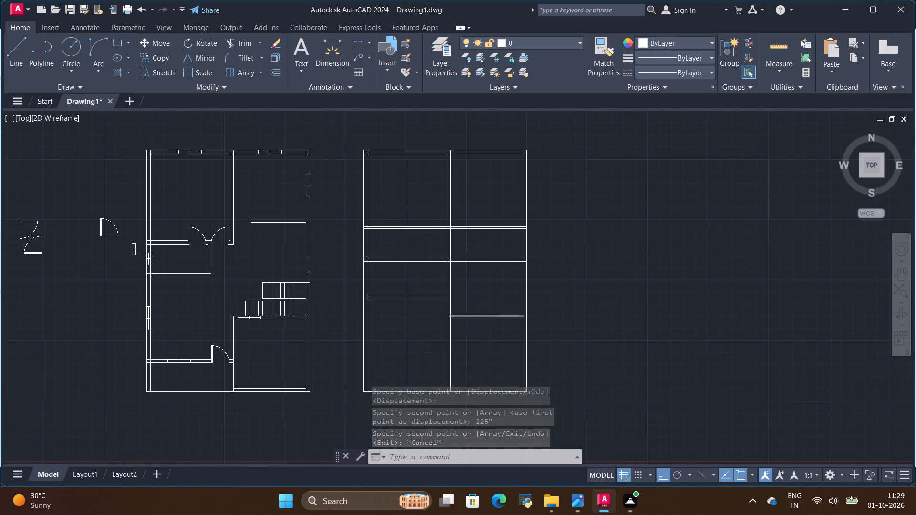
left_click(487, 316)
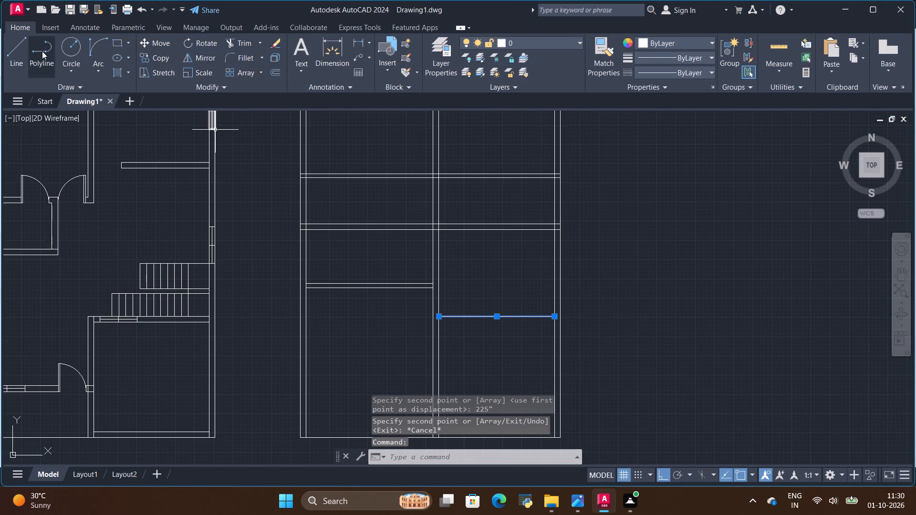
left_click(163, 54)
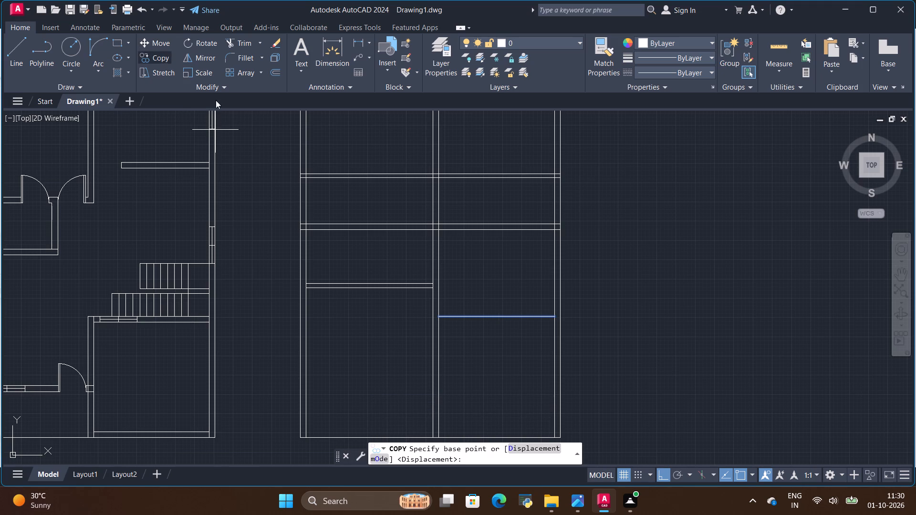
left_click(497, 319)
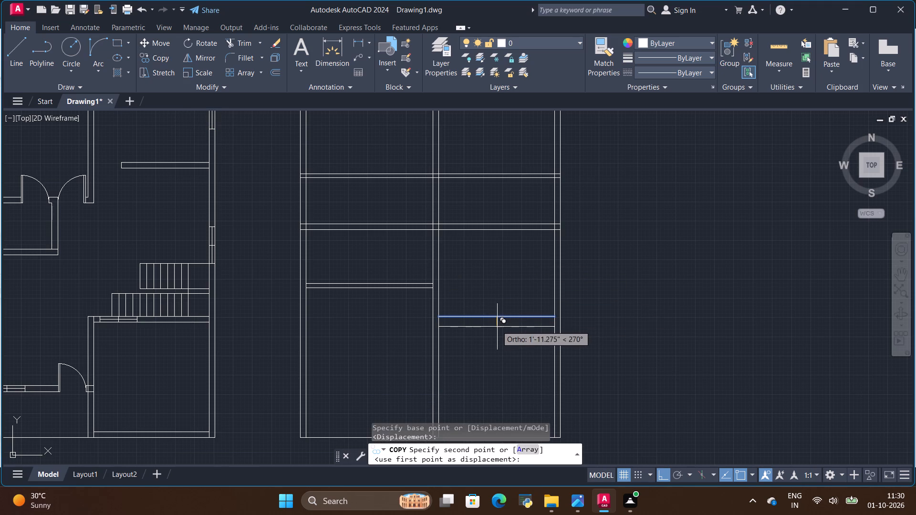
key("alt+Tab")
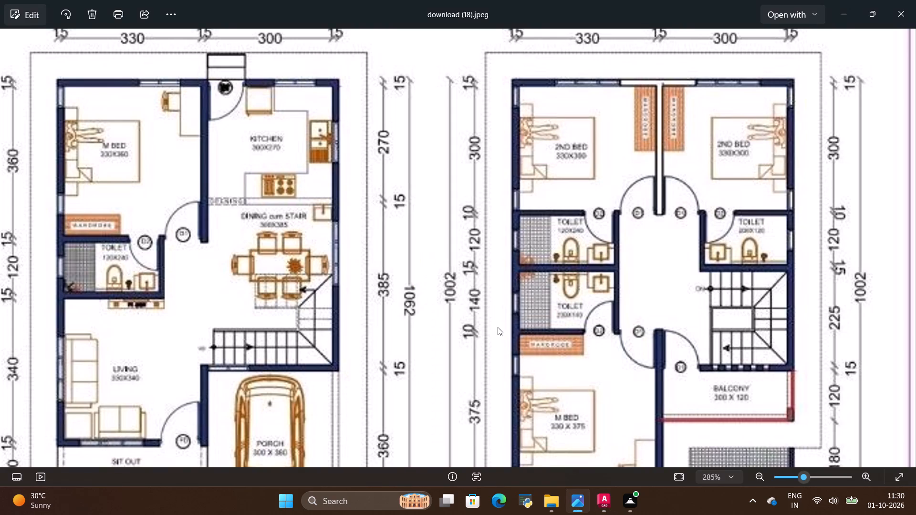
key("alt+Tab")
key("BackSpace")
key("BackSpace")
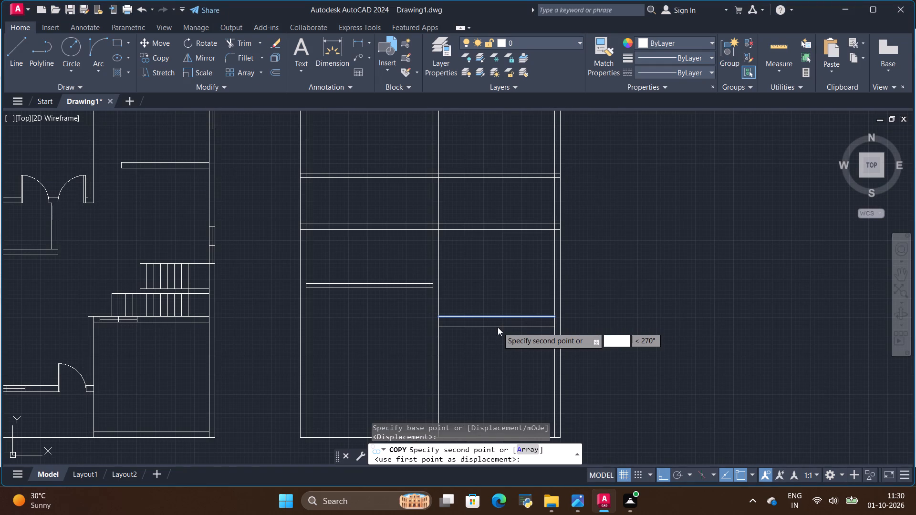
type("15")
key("shift+quotedbl")
key("Return")
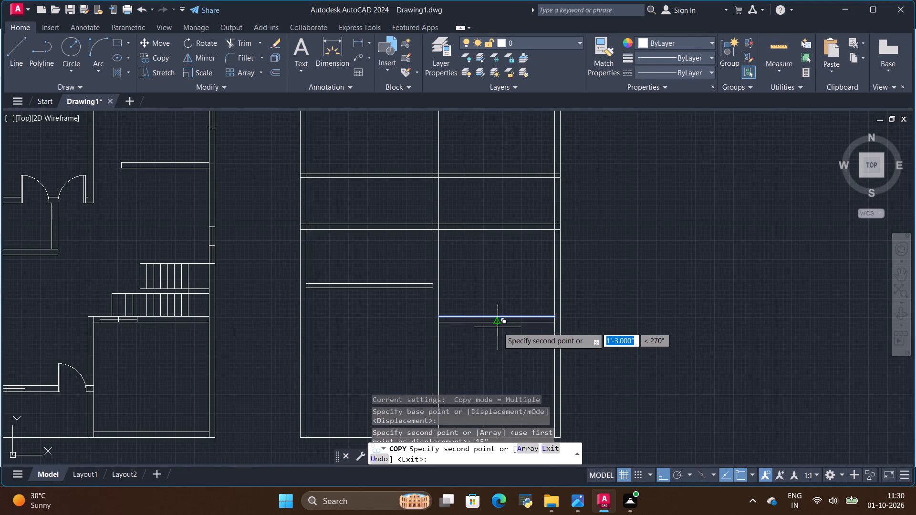
key("Escape")
Check the reference image and copy the south face of the wall below the staircase 120" south for the balcony's depth.
key("alt+Tab")
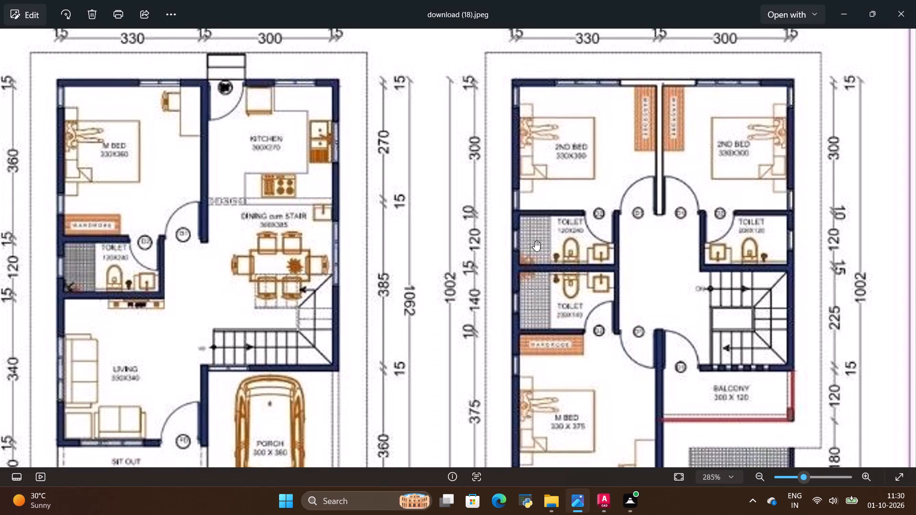
scroll(714, 336, "down", 4)
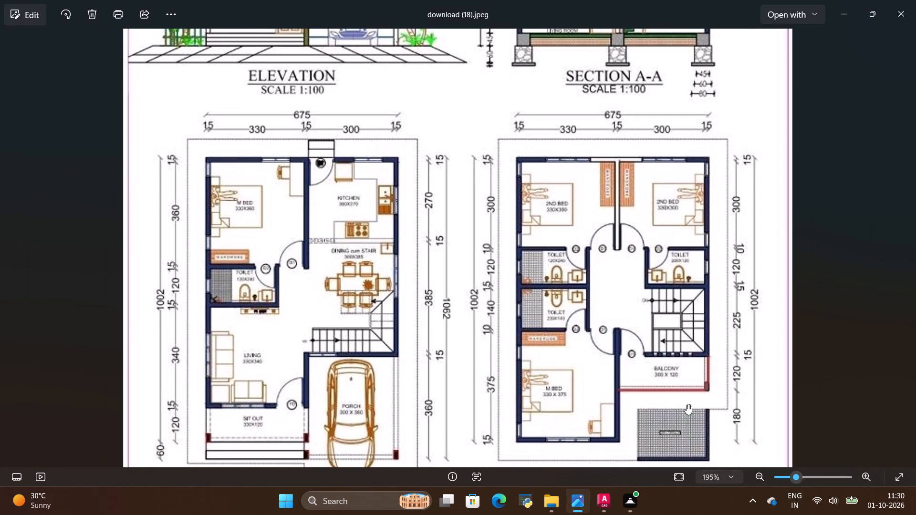
scroll(681, 421, "up", 3)
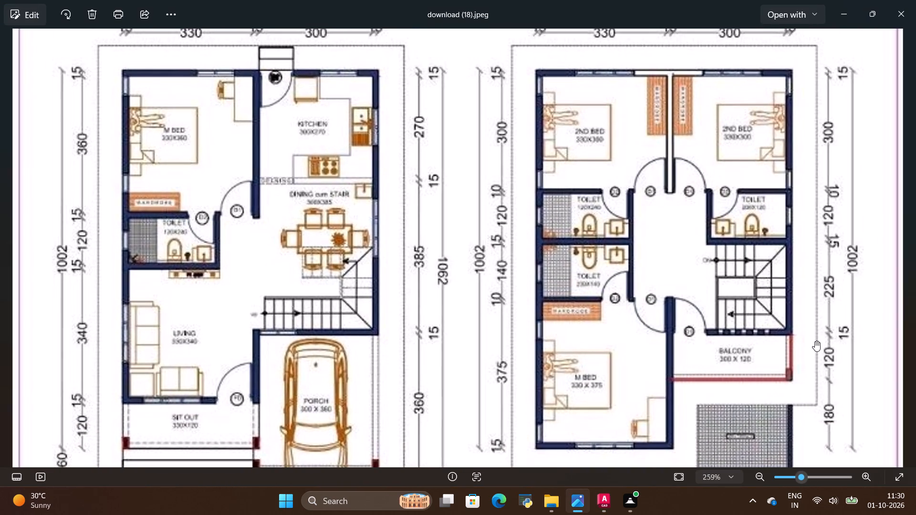
key("alt+Tab")
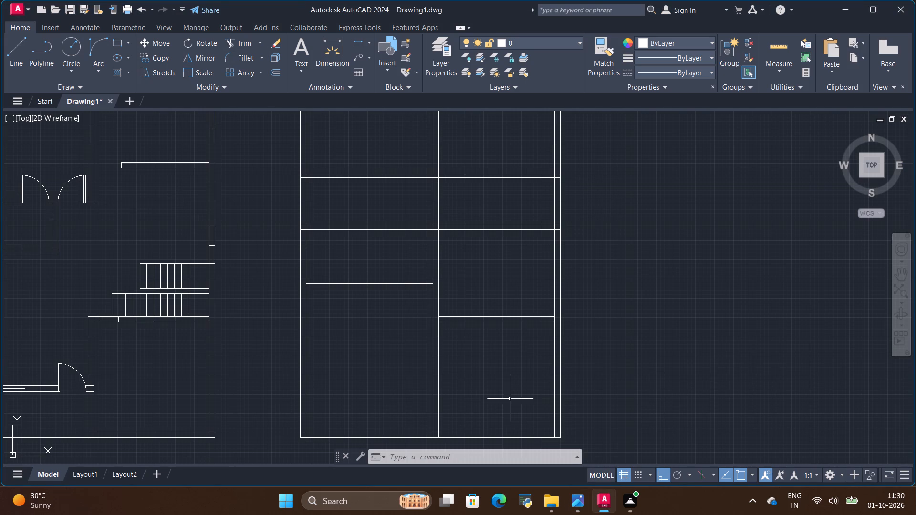
scroll(498, 351, "up", 1)
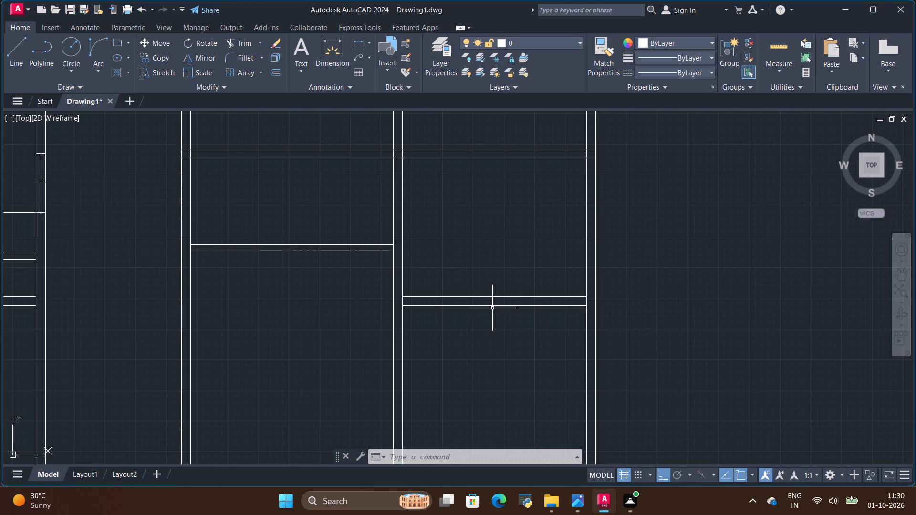
left_click(491, 304)
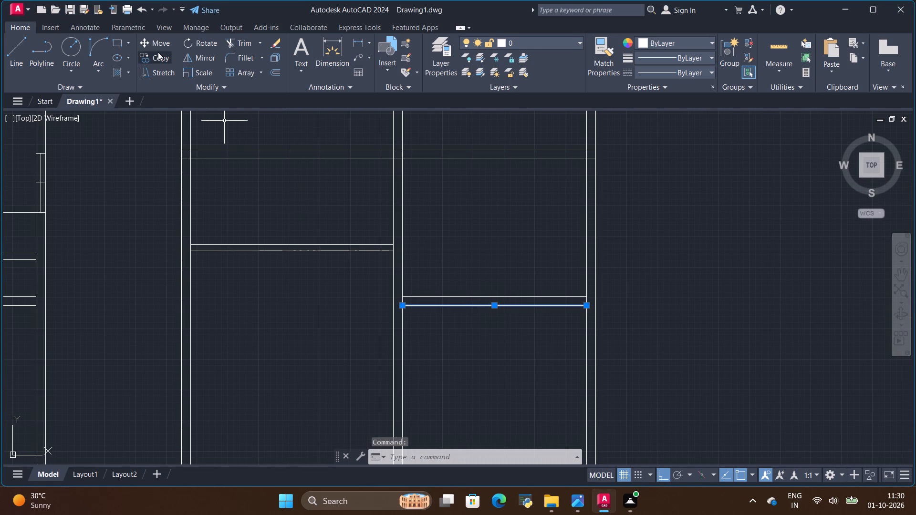
left_click(158, 54)
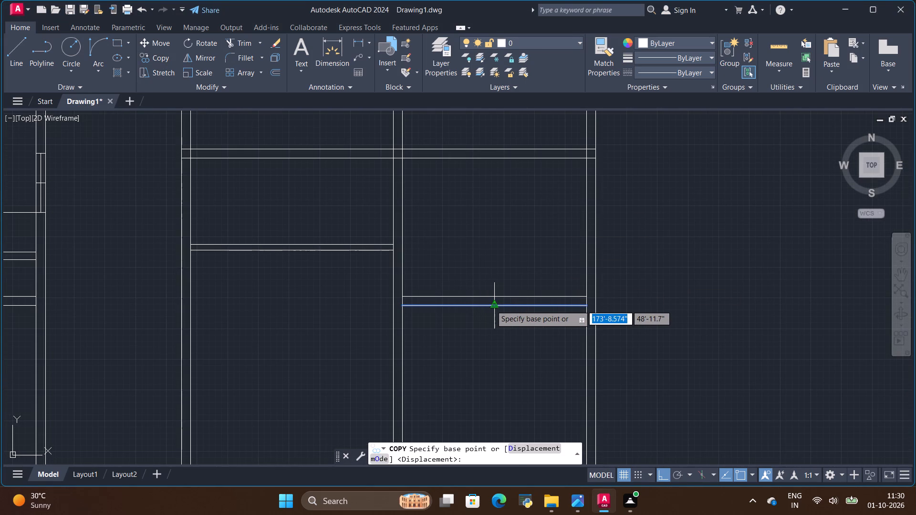
left_click(491, 305)
key("BackSpace")
key("BackSpace")
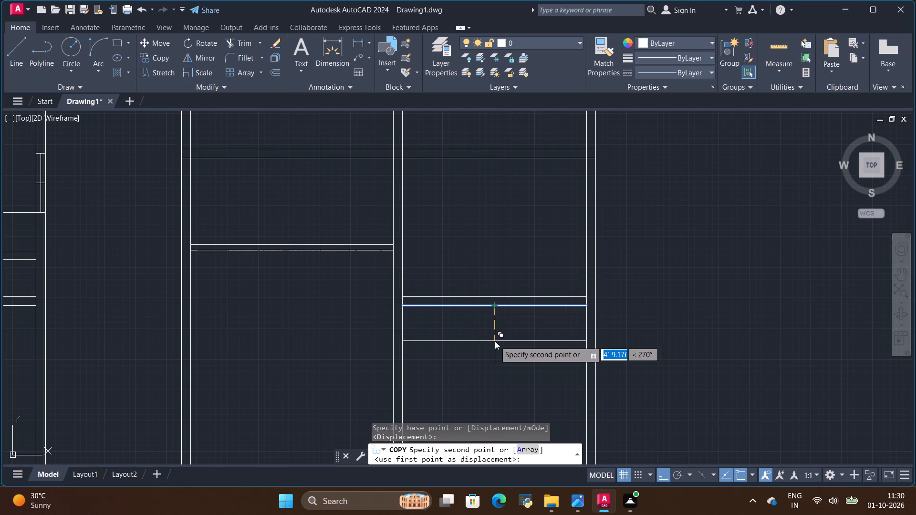
type("120")
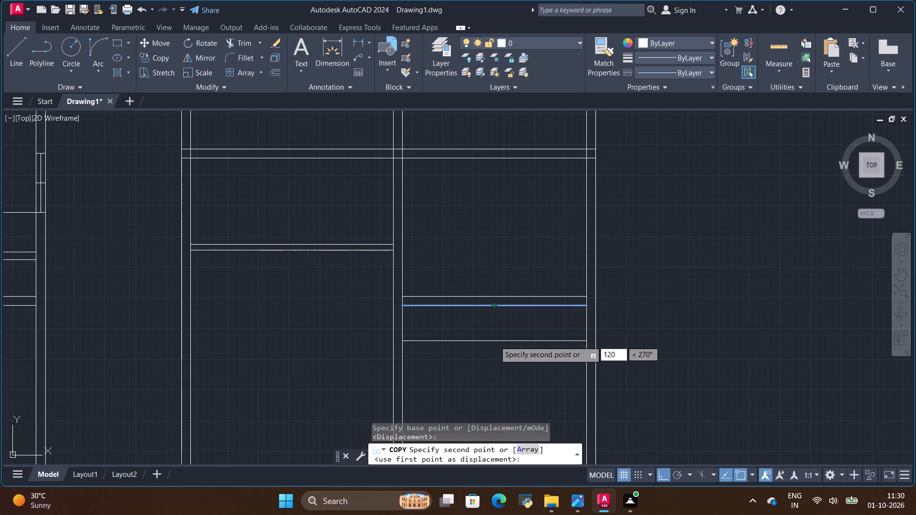
key("shift+quotedbl")
key("Return")
key("Escape")
Examine the reference image's first-floor plan for the dimensions and edges around the balcony and the area south of it.
key("alt+Tab")
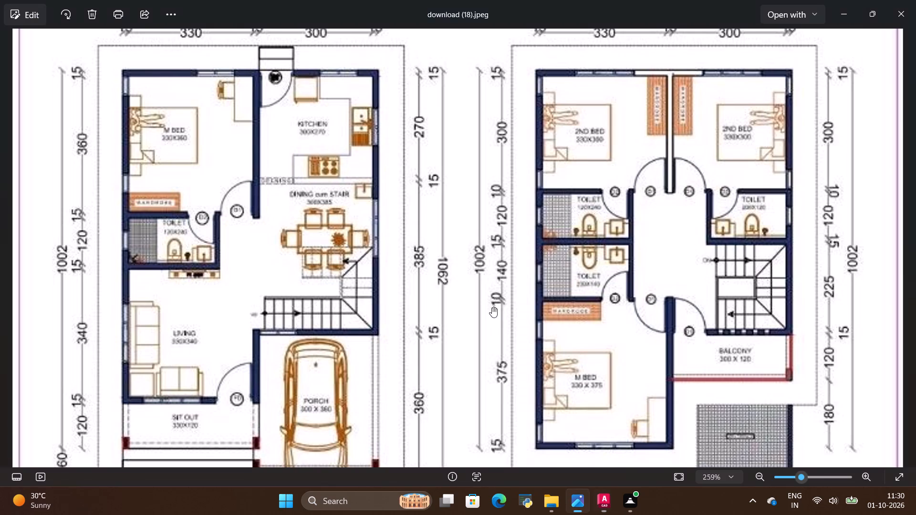
scroll(658, 359, "down", 1)
key("alt+Tab")
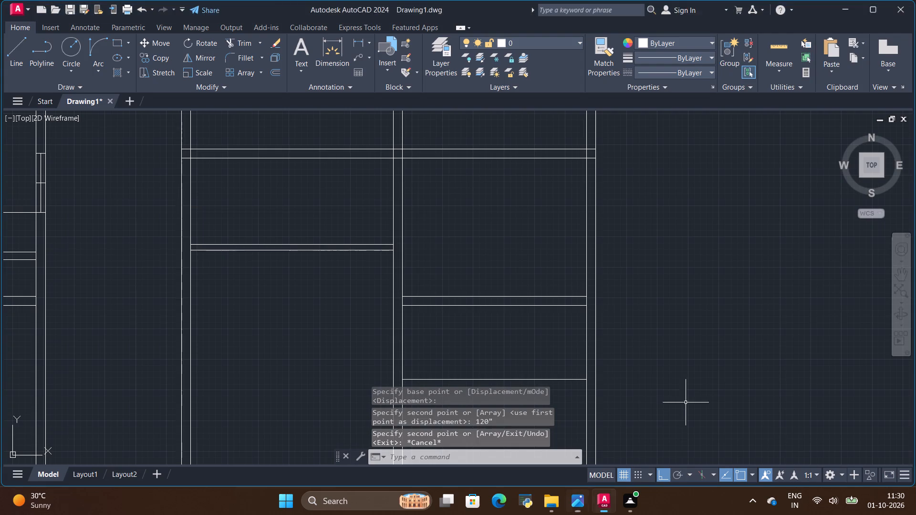
key("alt+Tab")
scroll(734, 396, "up", 1)
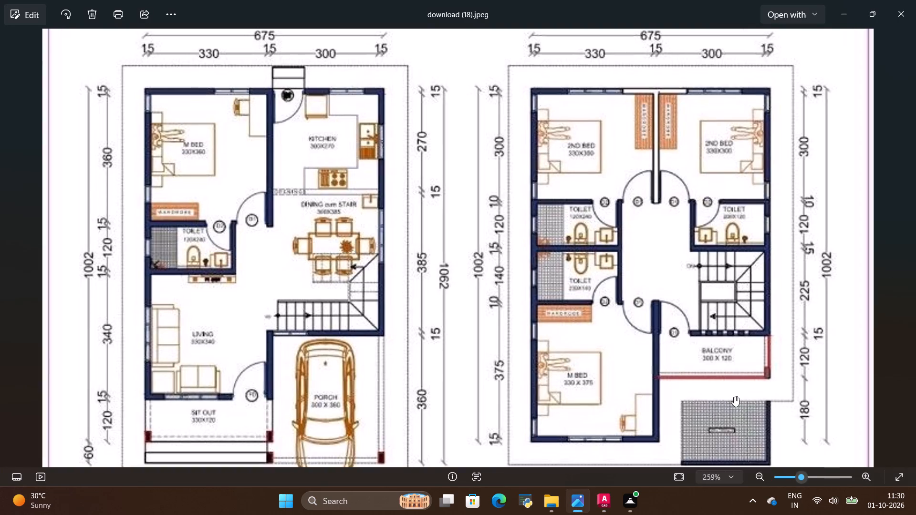
scroll(734, 396, "up", 4)
scroll(735, 393, "down", 3)
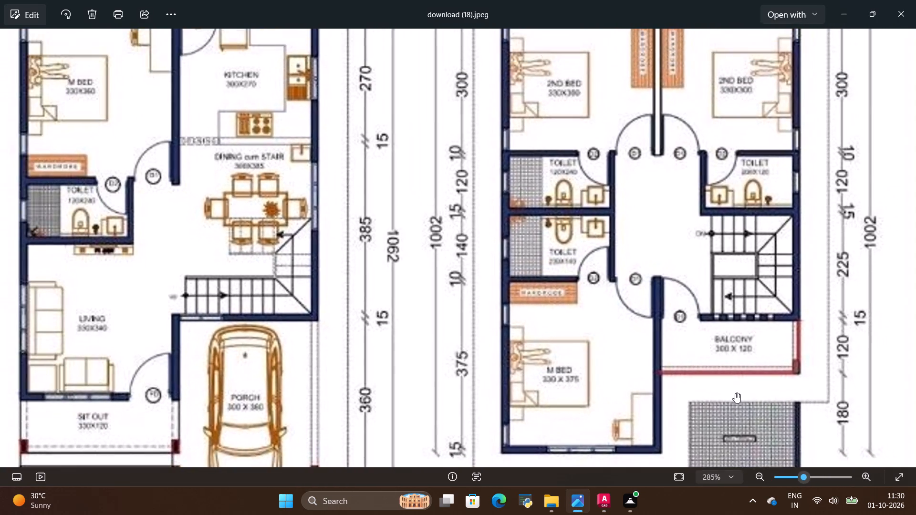
scroll(735, 393, "down", 4)
key("alt+Tab")
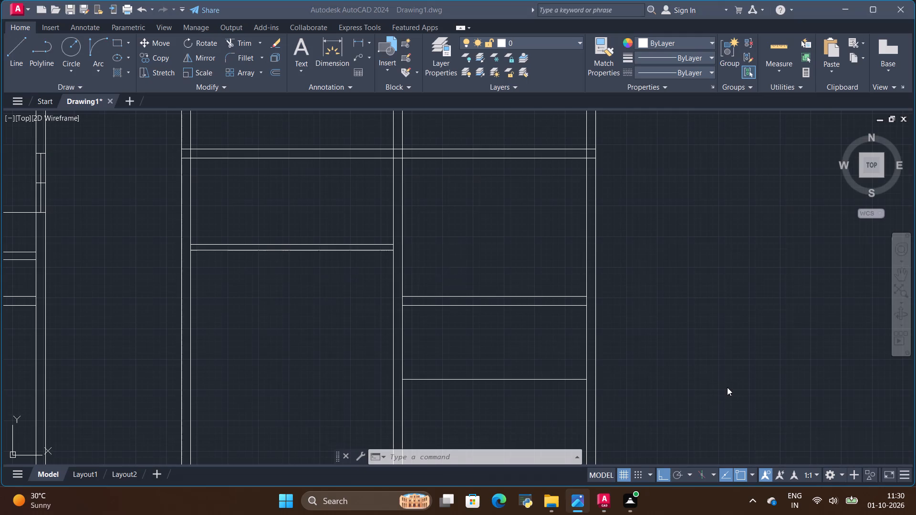
Copy the balcony's south boundary line 15" south to form the balcony's outer edge.
scroll(504, 303, "down", 2)
scroll(509, 332, "up", 1)
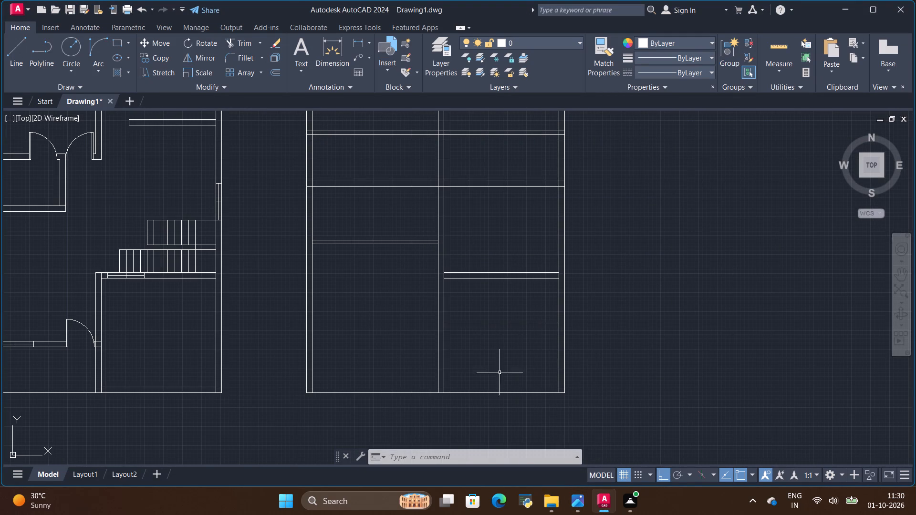
scroll(466, 331, "up", 1)
left_click(510, 319)
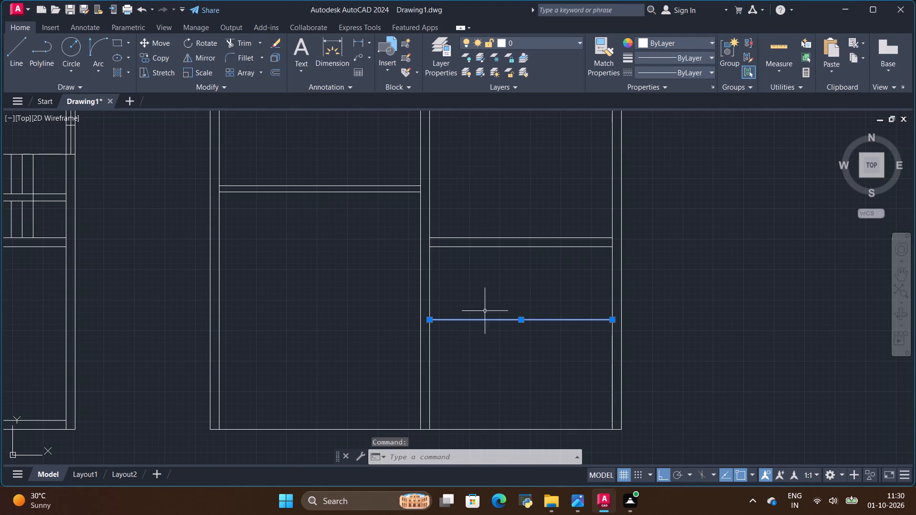
left_click(160, 57)
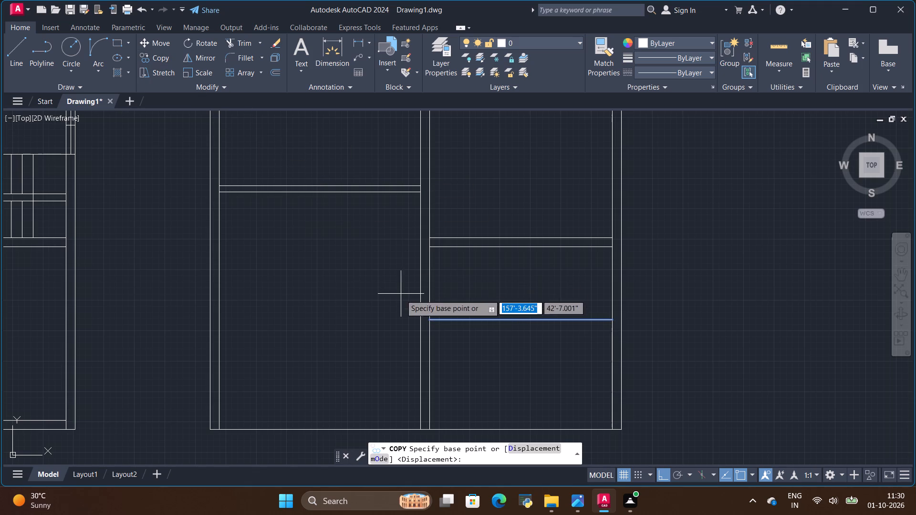
left_click(523, 319)
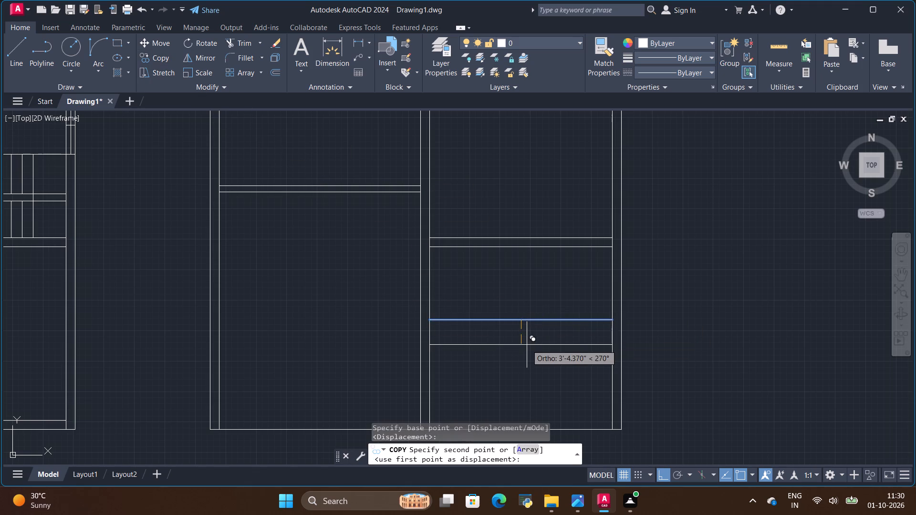
key("BackSpace")
key("BackSpace")
type("15")
key("shift+quotedbl")
key("Return")
key("Escape")
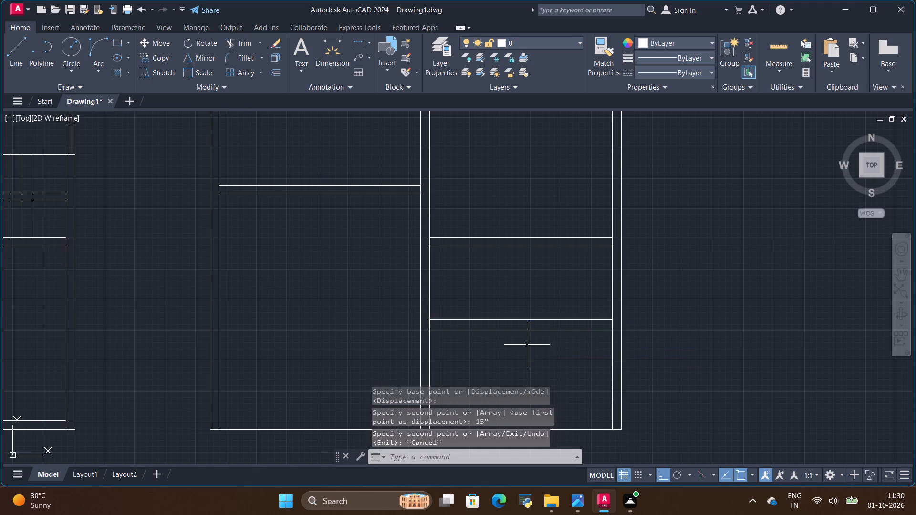
Compare the drawn first-floor walls with the reference image's layout around the bedrooms, toilets, staircase and balcony.
key("alt+Tab")
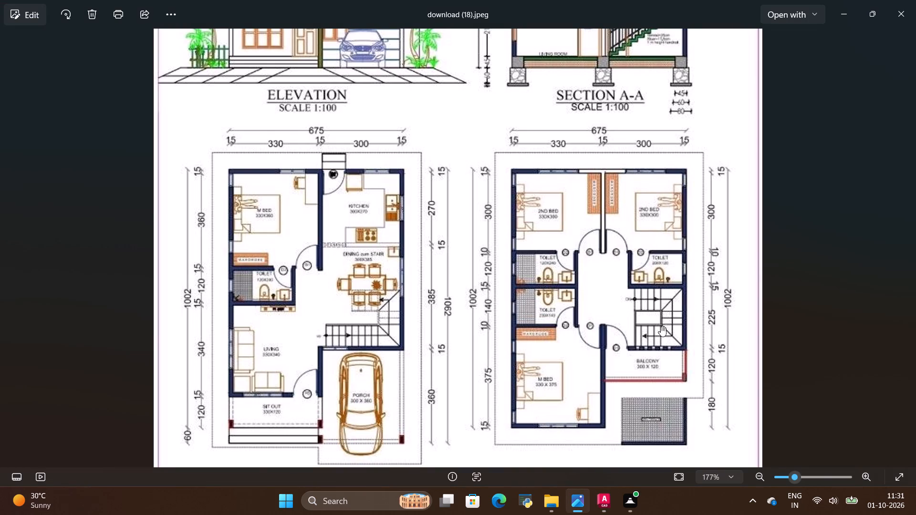
key("alt+Tab")
scroll(585, 251, "down", 2)
key("alt+Tab")
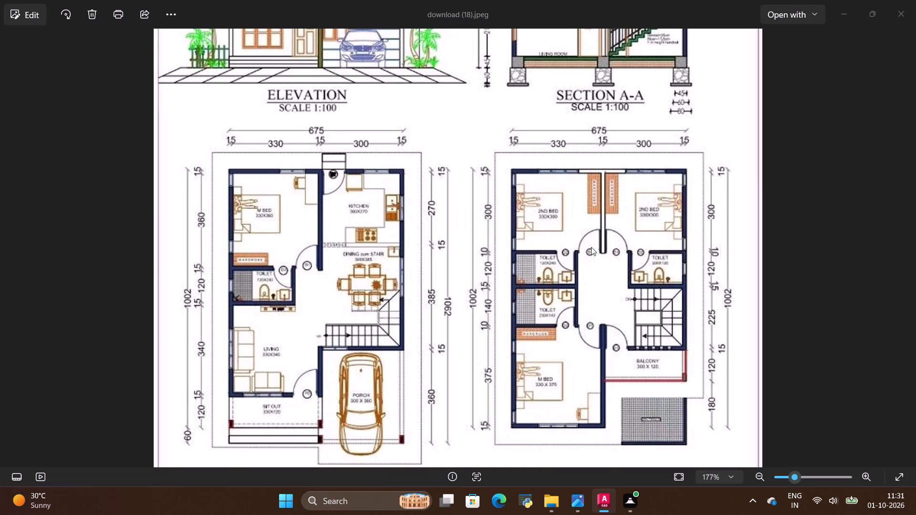
key("alt+Tab")
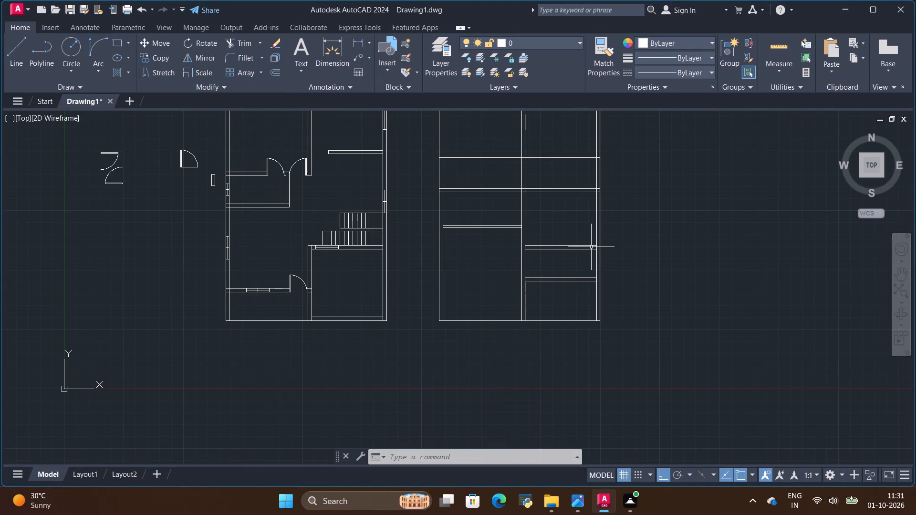
key("alt+Tab")
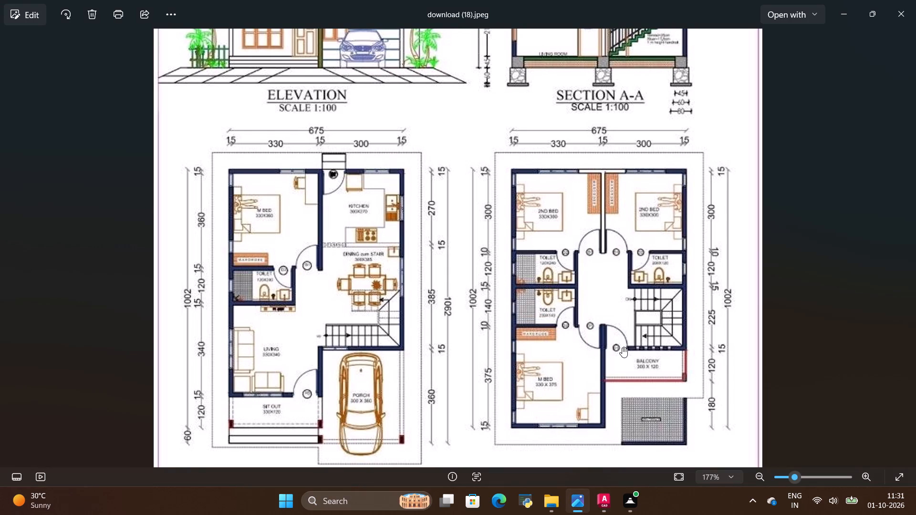
key("alt+Tab")
key("alt+Tab")
key("alt+Tab")
key("alt+Tab")
key("alt+Tab")
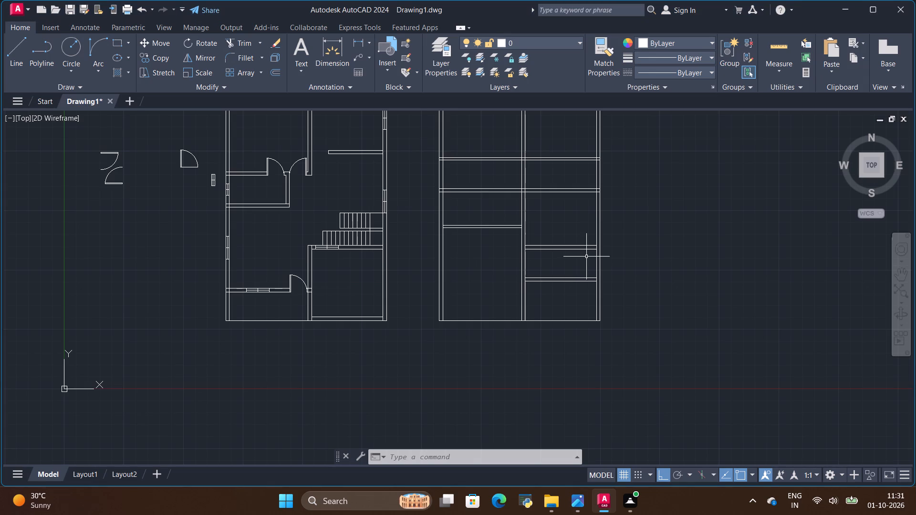
scroll(587, 254, "down", 2)
scroll(579, 228, "up", 2)
key("alt+Tab")
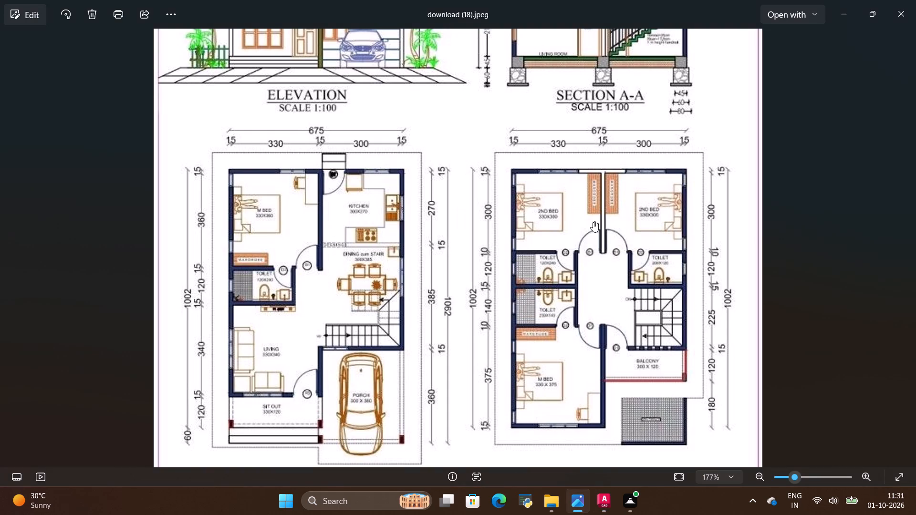
key("alt+Tab")
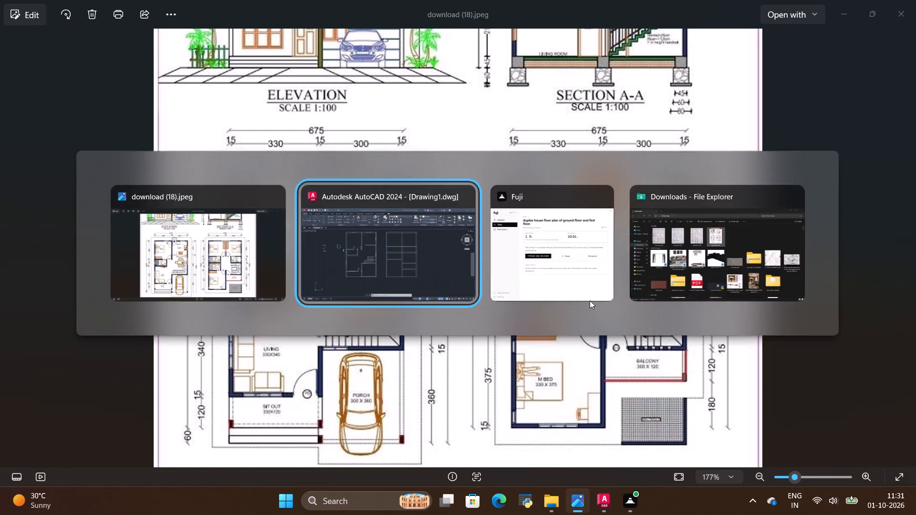
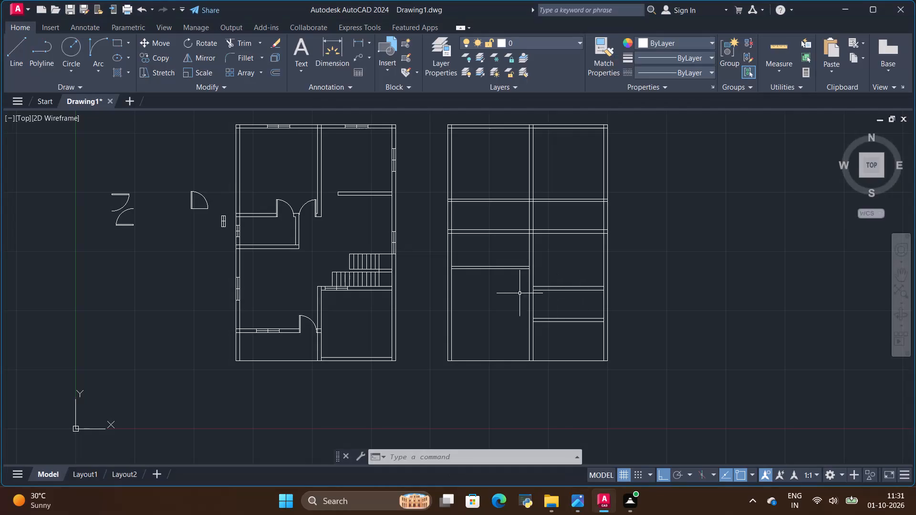
In the right-hand floor plan, draw a 10" line across the thin left-room partition's end at the central wall.
scroll(534, 251, "up", 1)
scroll(531, 292, "up", 3)
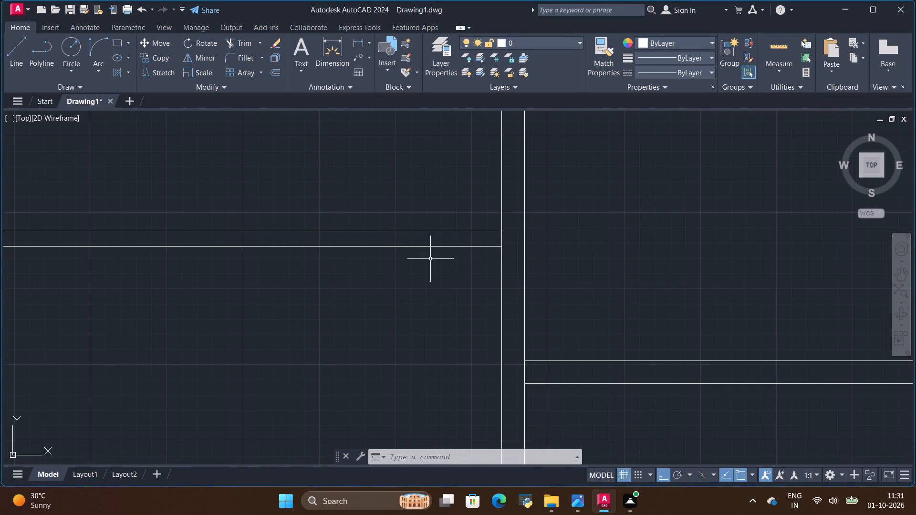
scroll(460, 186, "up", 1)
left_click(13, 43)
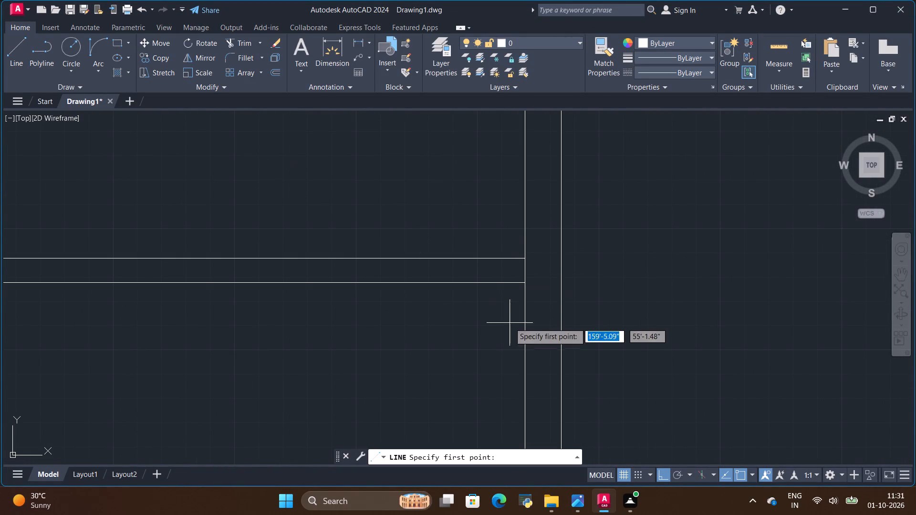
left_click(523, 284)
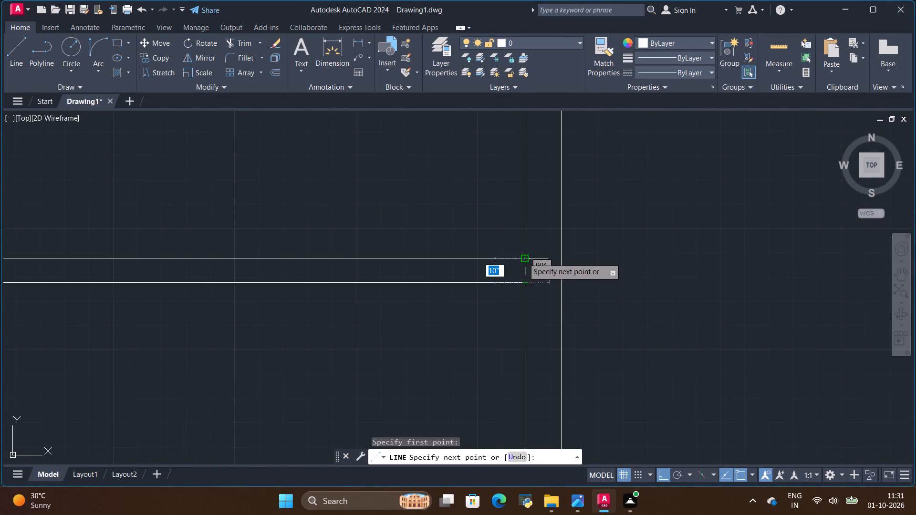
left_click(523, 258)
key("Escape")
Draw a line across the horizontal wall above that partition, along the left face of the central vertical wall.
scroll(576, 366, "down", 2)
scroll(550, 190, "up", 1)
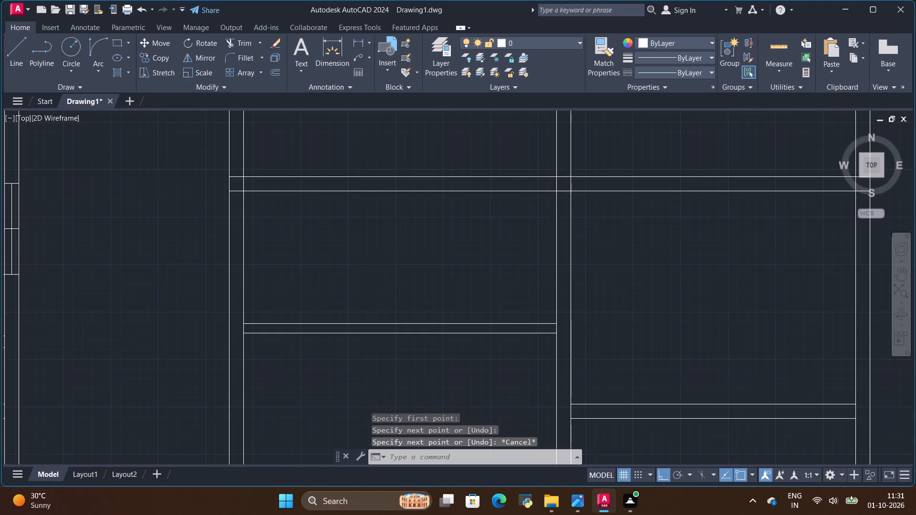
scroll(549, 186, "up", 1)
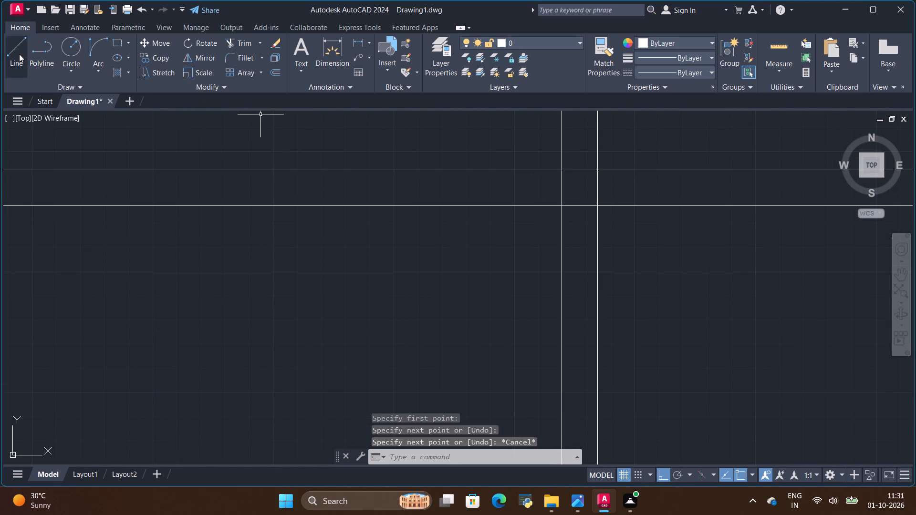
left_click(15, 54)
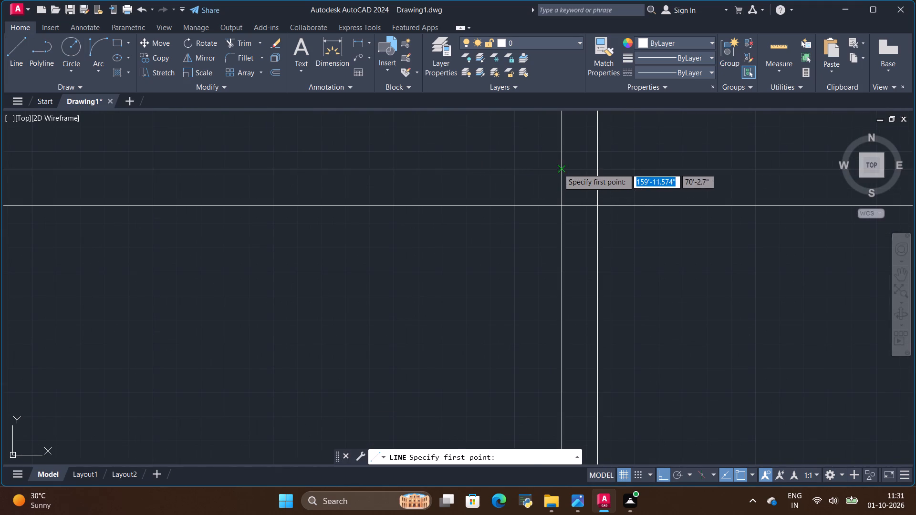
left_click(559, 168)
left_click(563, 203)
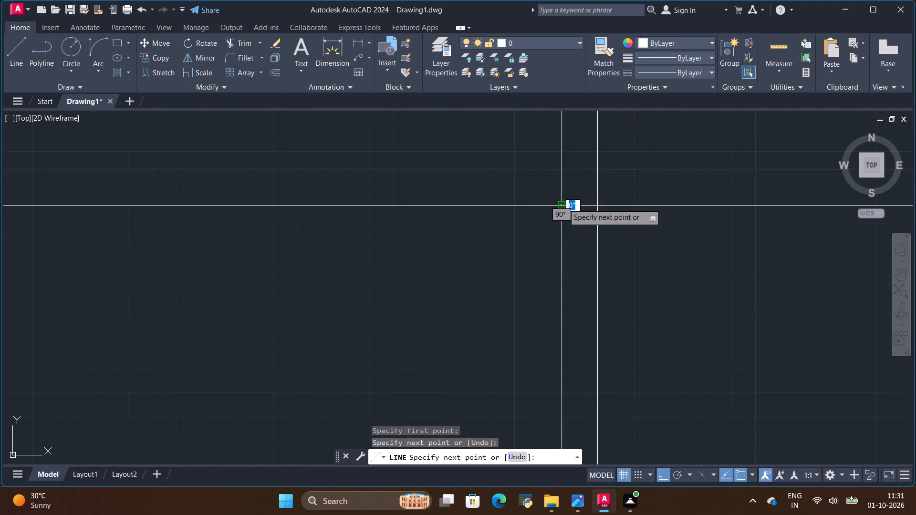
key("Escape")
Copy the new line across the upper horizontal wall 8" to the left.
left_click(561, 187)
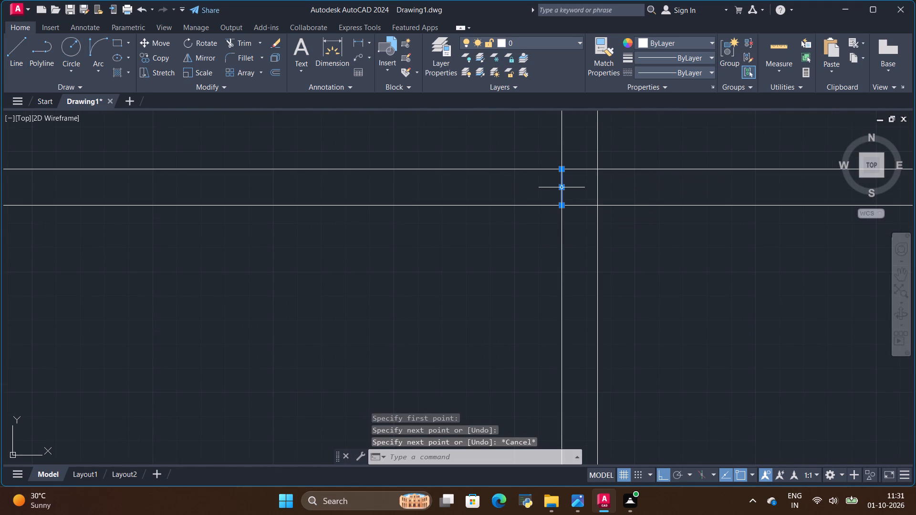
left_click(164, 54)
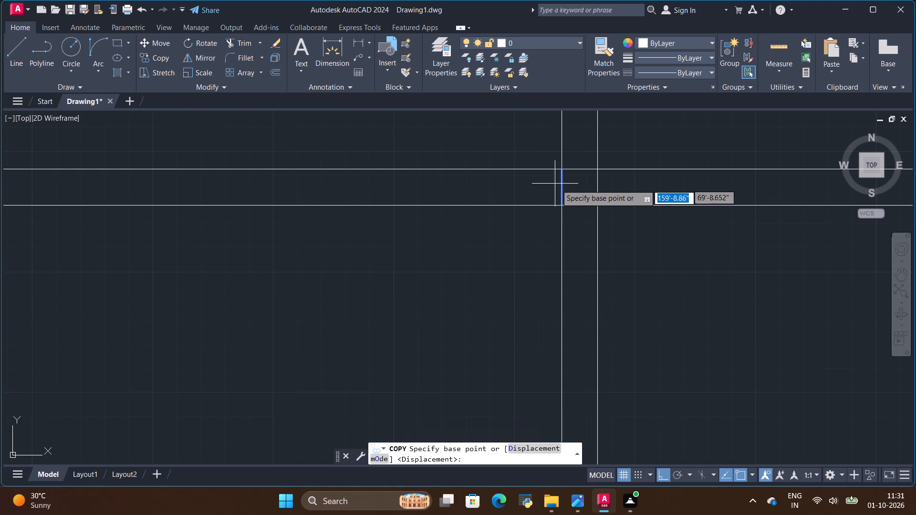
left_click(563, 189)
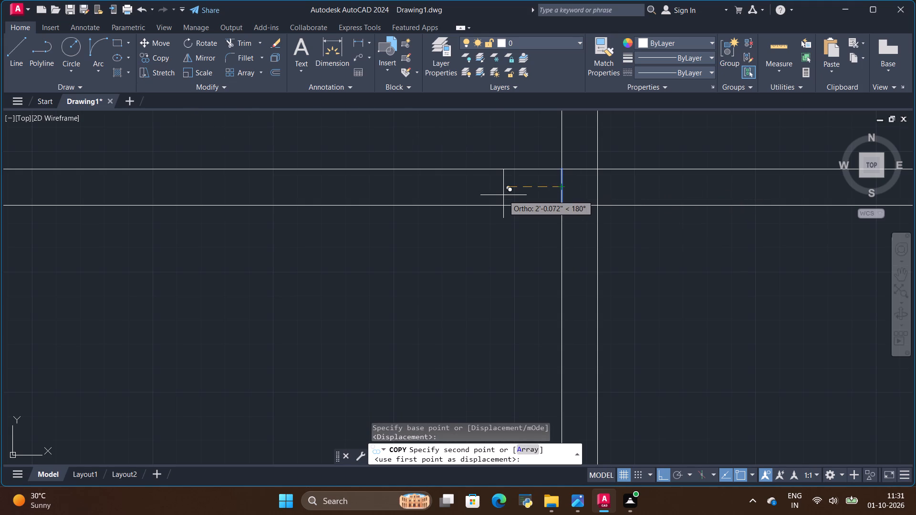
key("BackSpace")
key("BackSpace")
key("8")
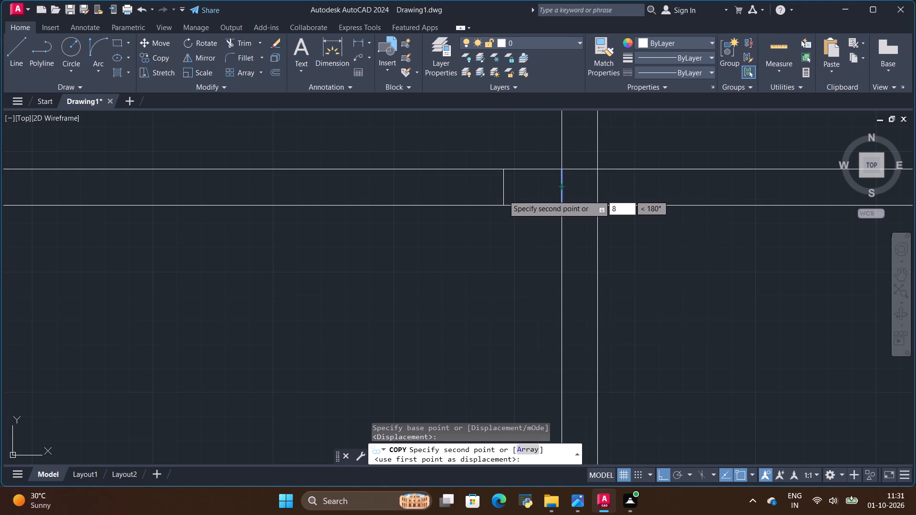
key("shift+quotedbl")
key("Return")
key("Escape")
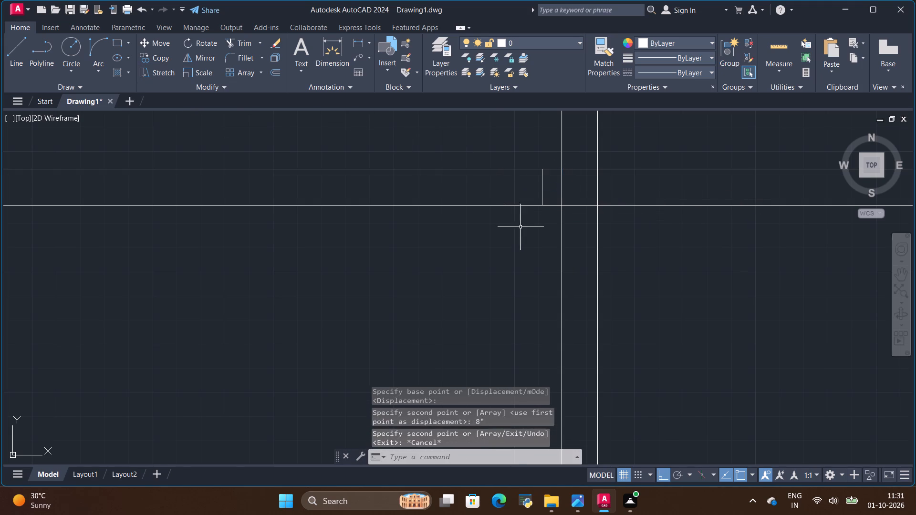
Copy the 8" offset line 72" further left along the same horizontal wall to mark the opening's other edge.
scroll(521, 227, "down", 2)
scroll(510, 207, "up", 2)
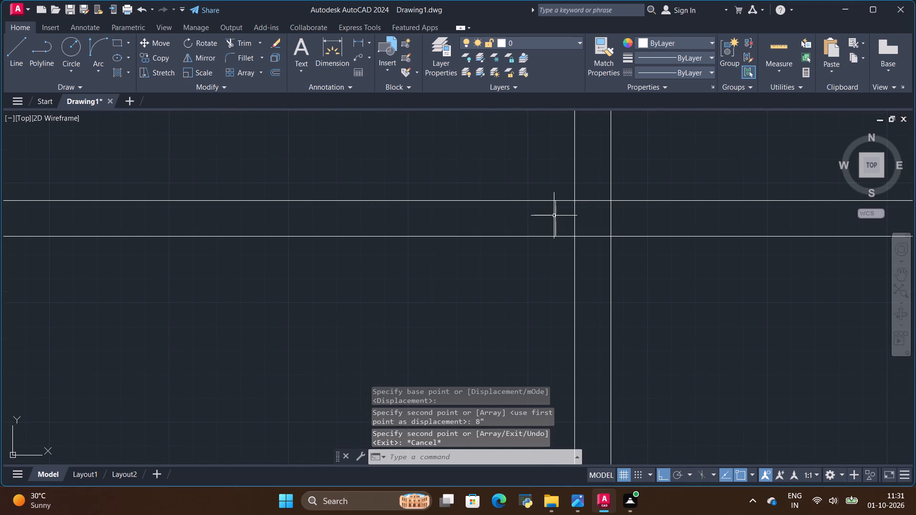
left_click(555, 216)
left_click(156, 53)
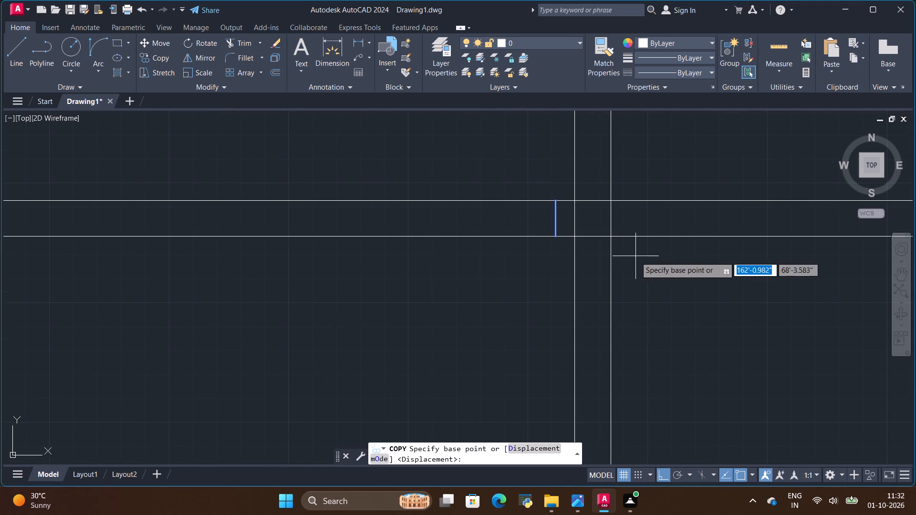
left_click(553, 217)
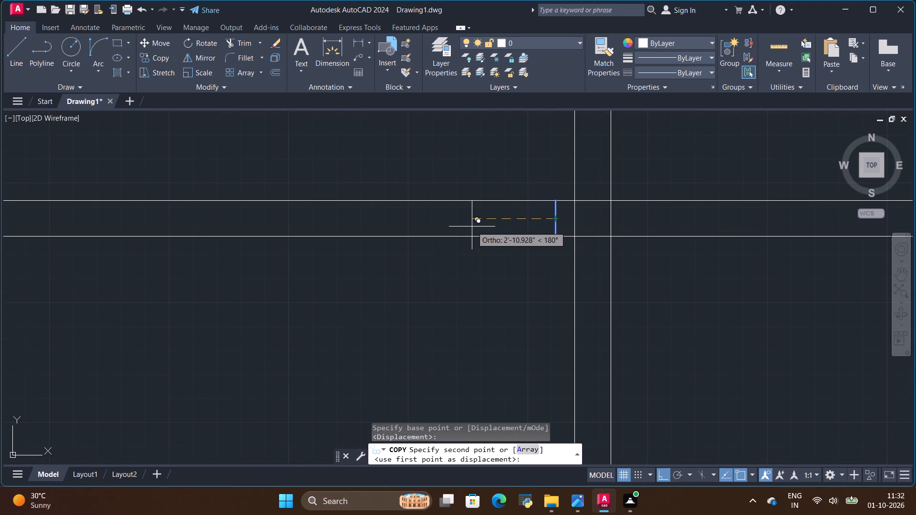
key("BackSpace")
key("BackSpace")
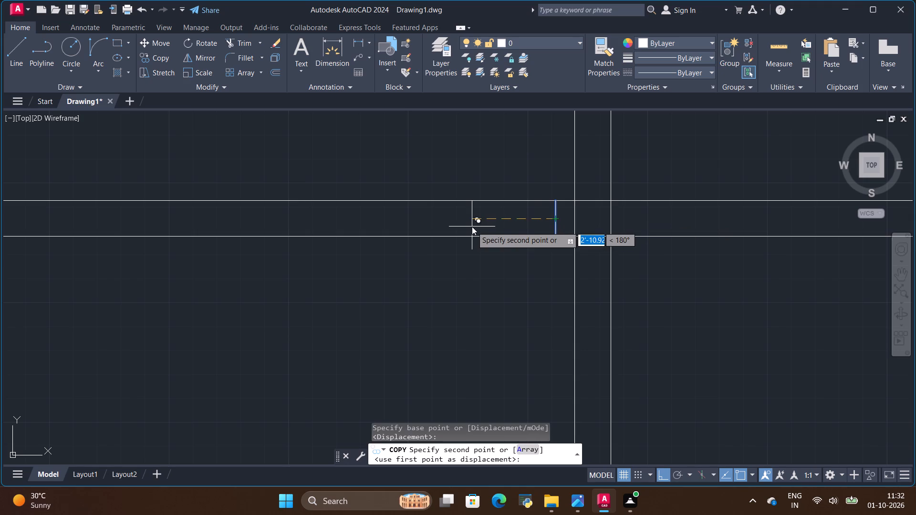
type("72")
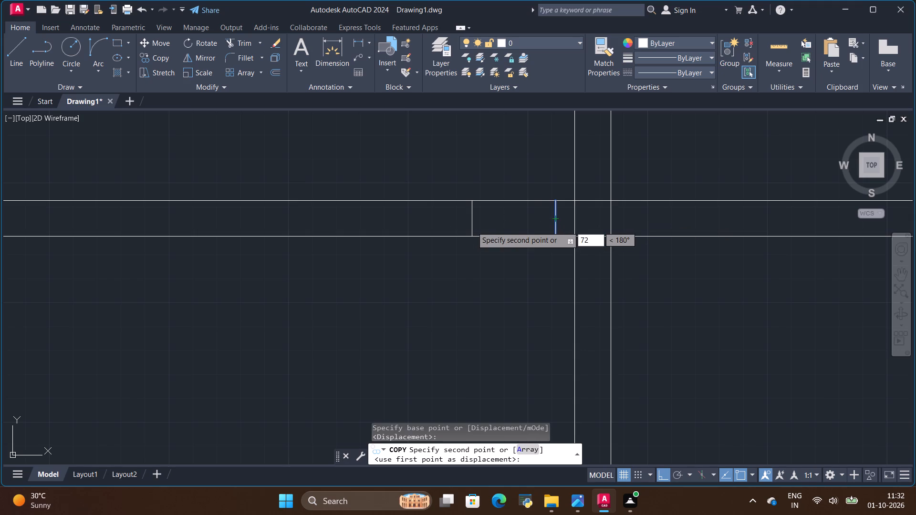
key("shift+quotedbl")
key("Return")
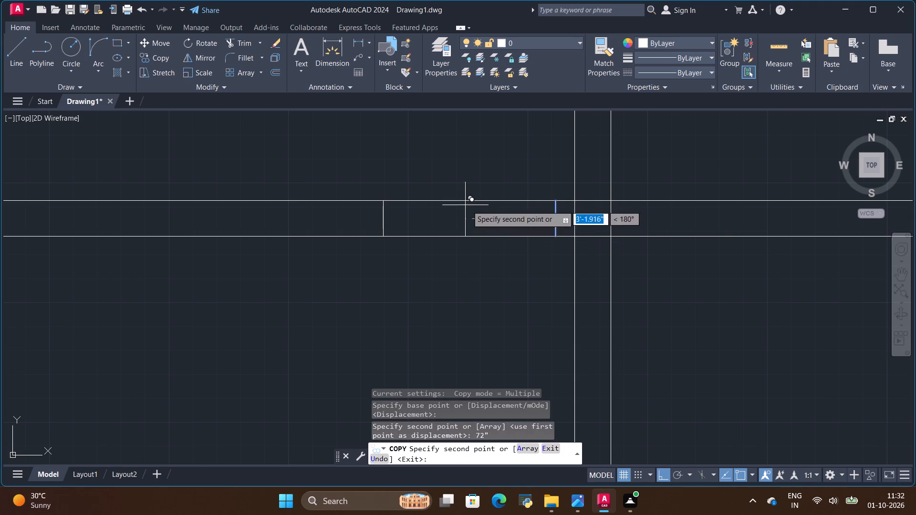
Trim both horizontal wall lines between the two marks to cut the 72" opening beside the central wall.
scroll(477, 222, "down", 2)
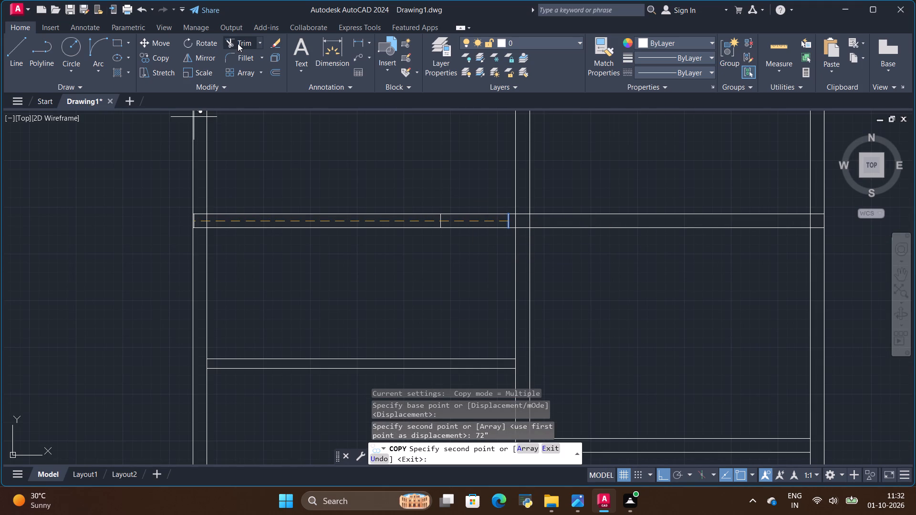
left_click(241, 41)
left_click_drag(470, 202, 474, 238)
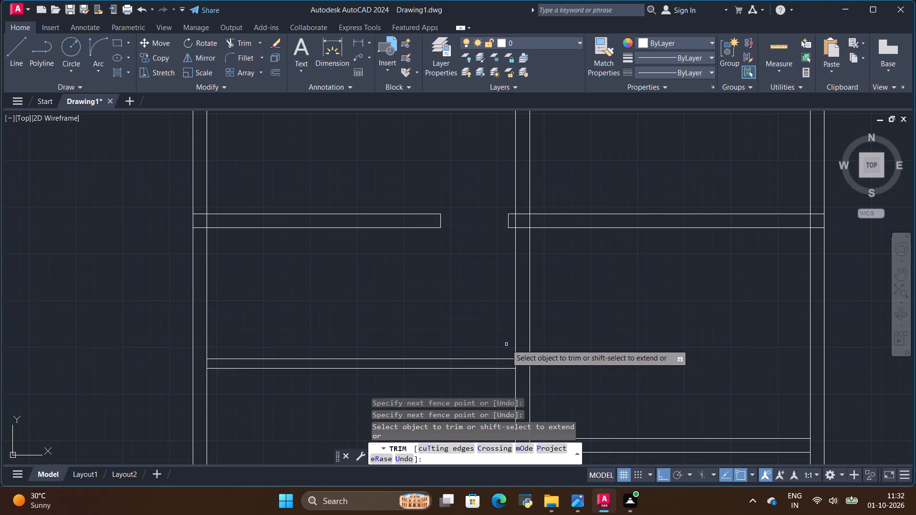
scroll(506, 344, "up", 2)
scroll(513, 258, "down", 2)
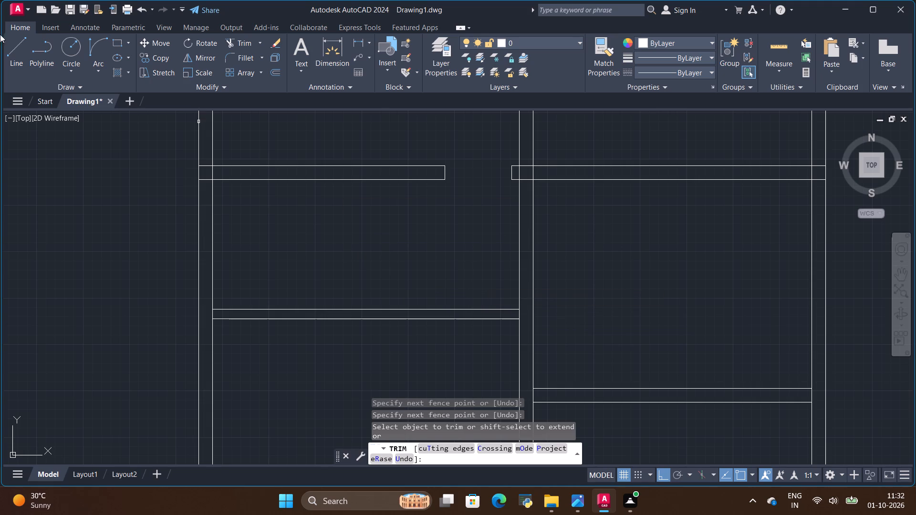
scroll(518, 181, "up", 1)
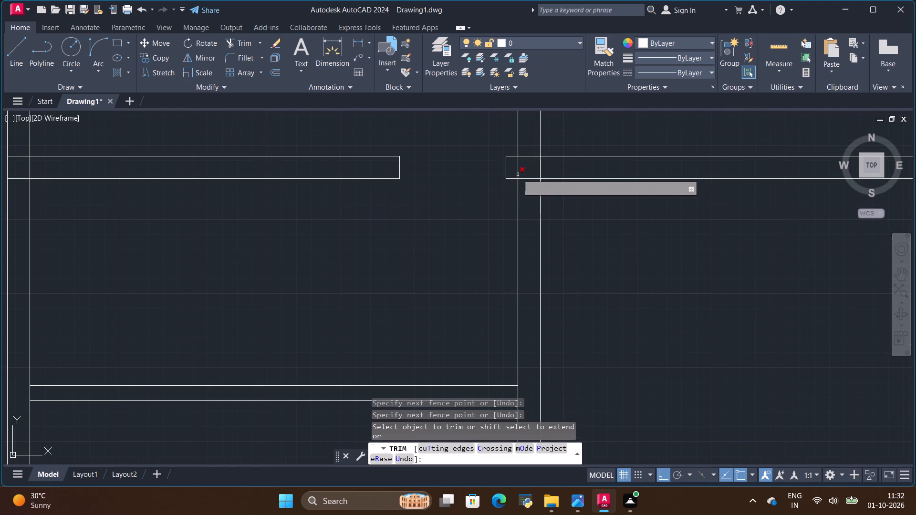
scroll(545, 215, "down", 1)
scroll(514, 355, "up", 1)
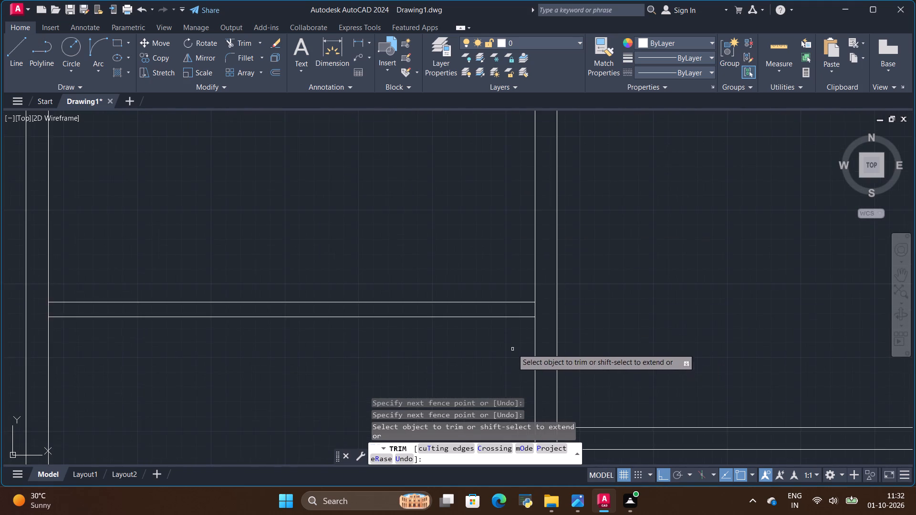
key("space")
Copy the end line of the thin lower-left partition 8" to the left, away from the central wall.
scroll(515, 334, "up", 1)
left_click(543, 297)
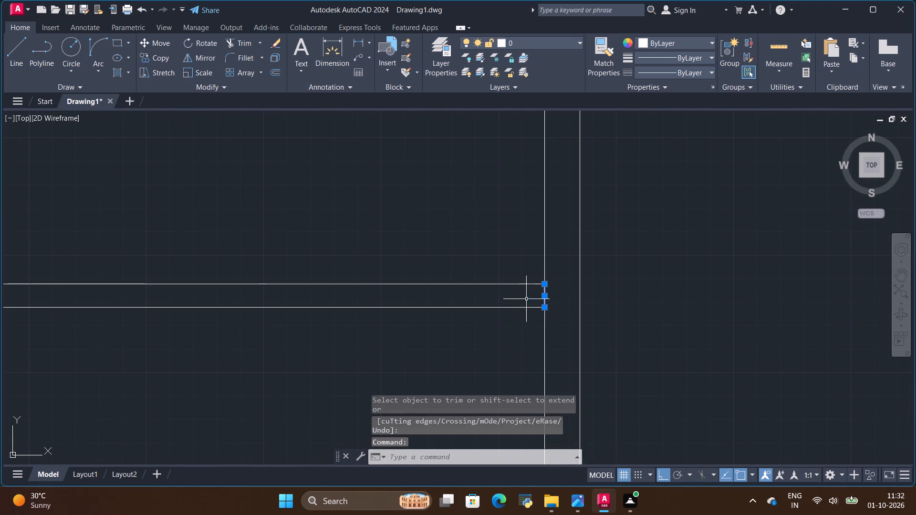
left_click(157, 58)
scroll(663, 316, "up", 1)
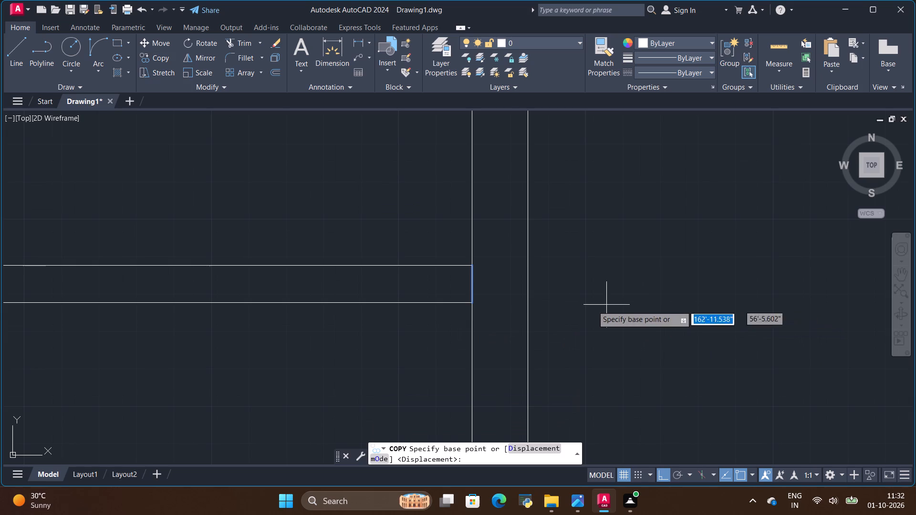
left_click(475, 283)
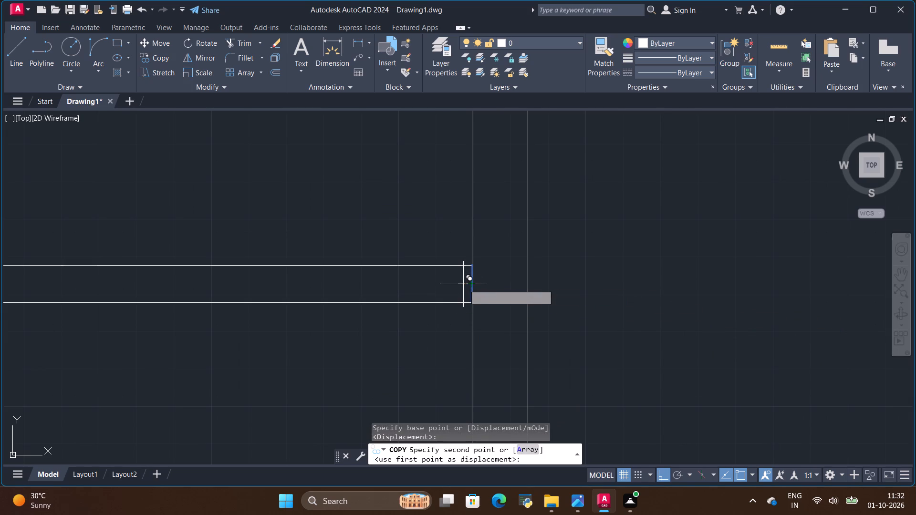
key("BackSpace")
key("BackSpace")
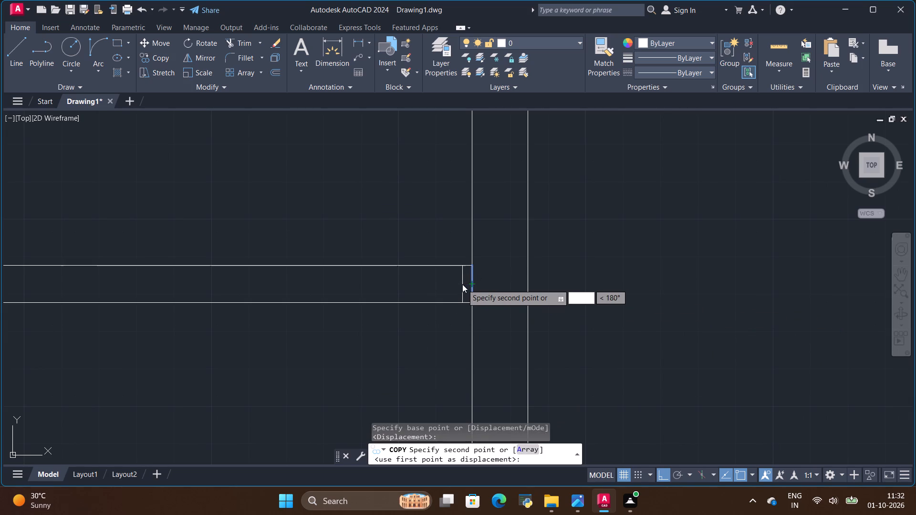
key("8")
key("shift+quotedbl")
key("Return")
key("Escape")
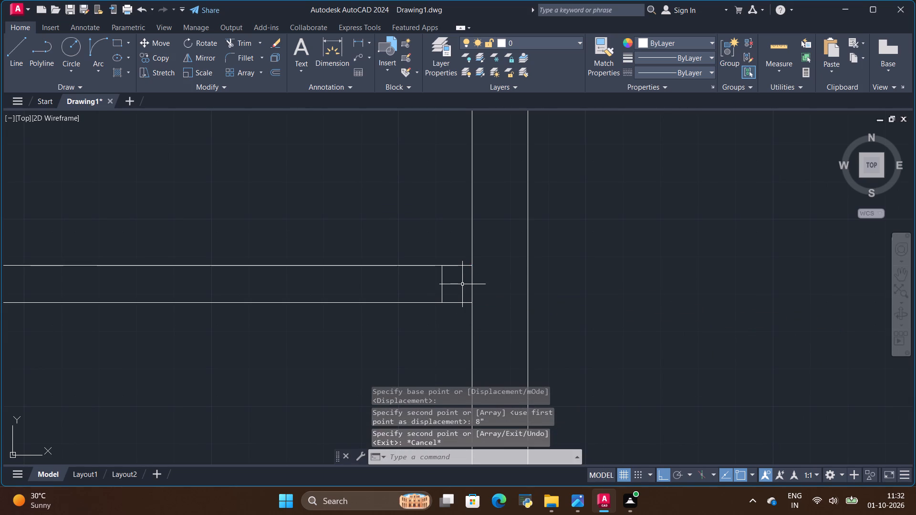
Copy the 8" offset line 72" further left along the thin partition.
left_click(442, 289)
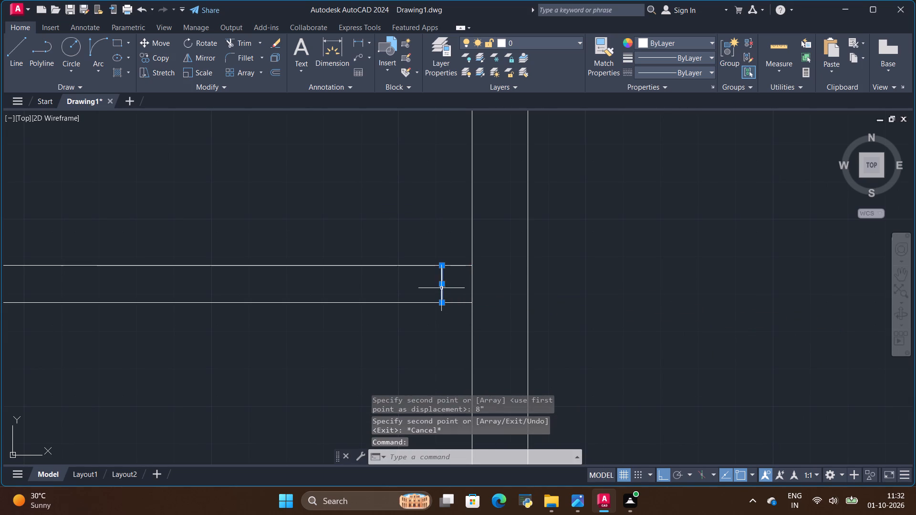
left_click(154, 58)
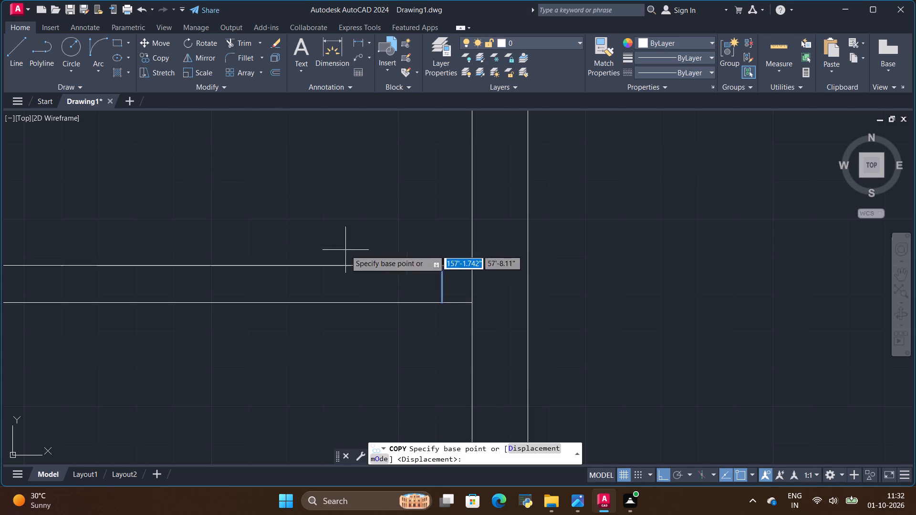
left_click(440, 284)
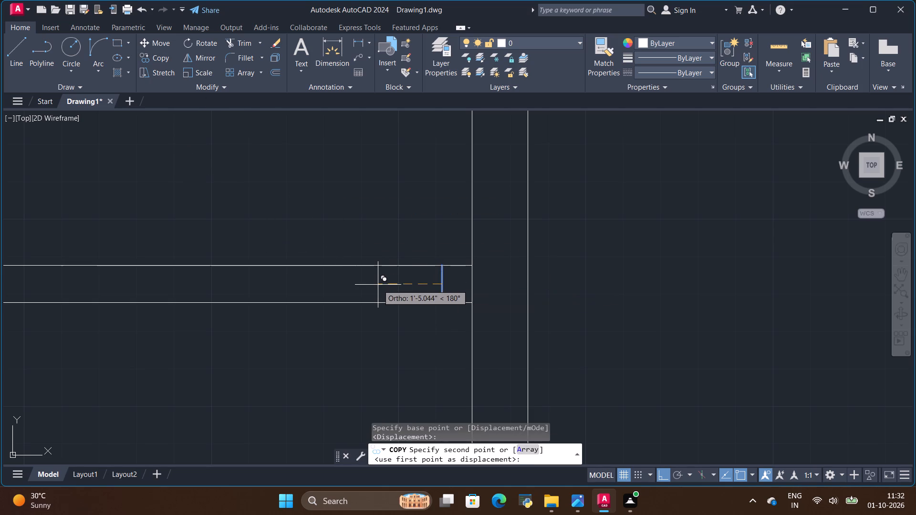
key("BackSpace")
key("BackSpace")
type("72\"")
key("Return")
key("Escape")
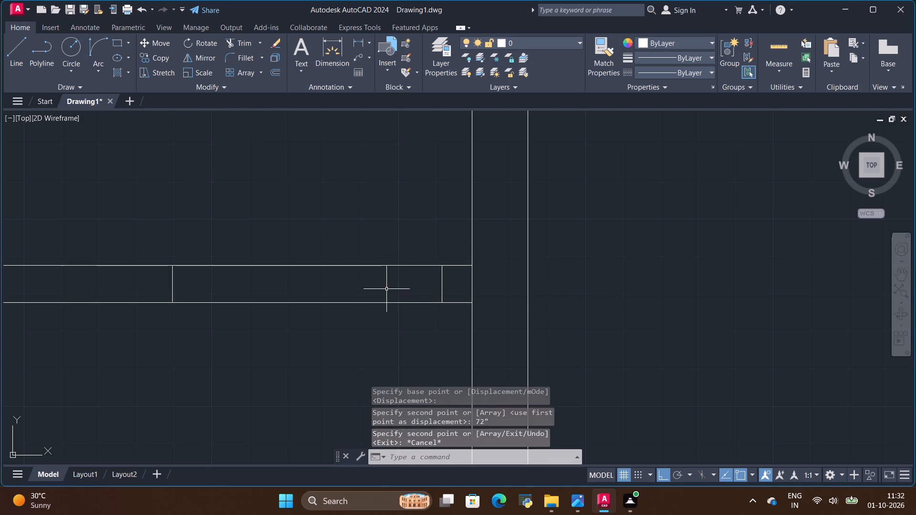
Trim both thin partition lines between the two marks to cut the 72" opening.
scroll(423, 293, "down", 4)
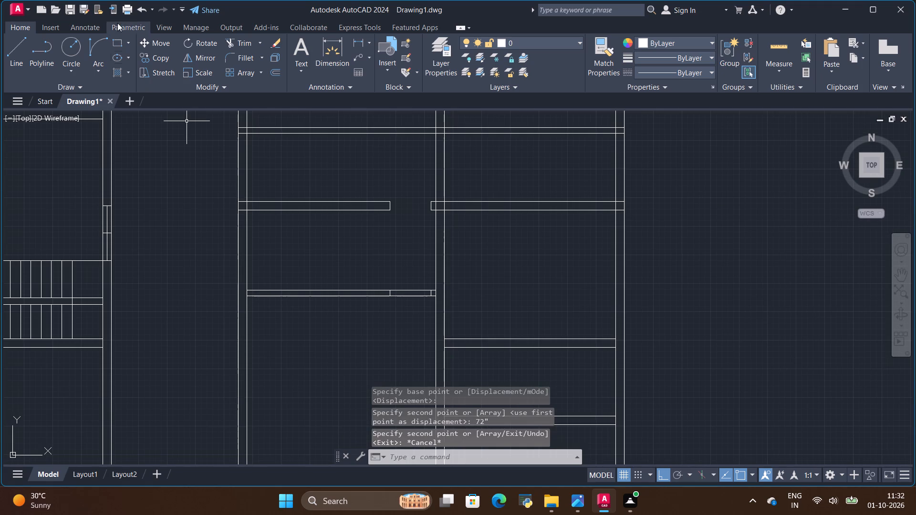
left_click(243, 42)
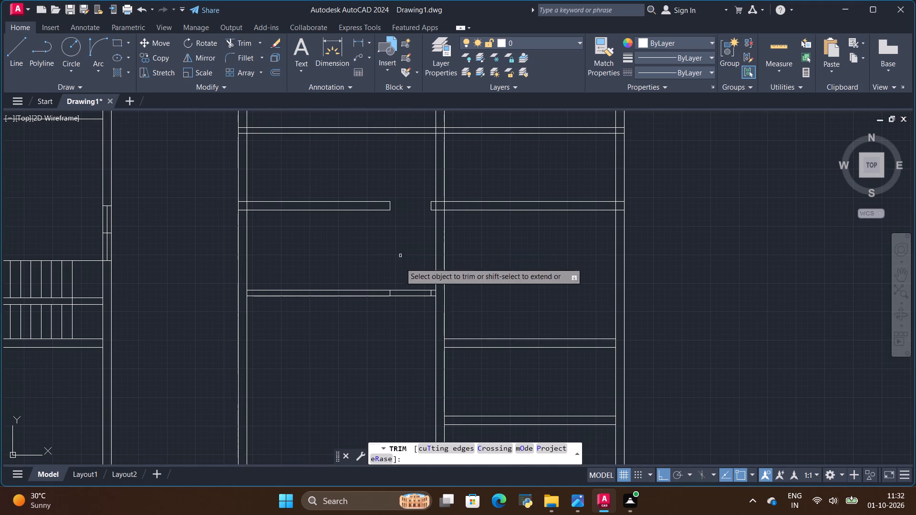
scroll(406, 297, "up", 1)
left_click_drag(404, 279, 413, 324)
scroll(352, 305, "down", 1)
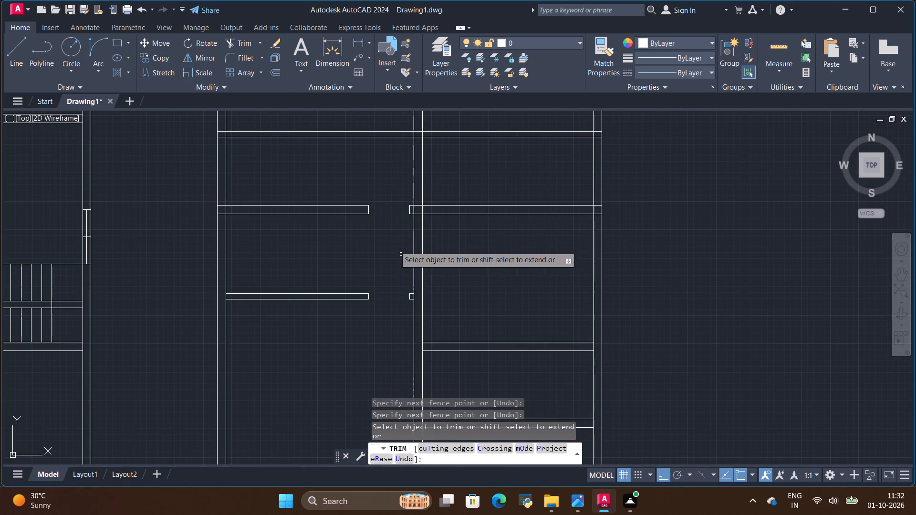
Compare the right-hand plan's partitions and openings with the upper-floor layout in the reference image.
key("alt+Tab")
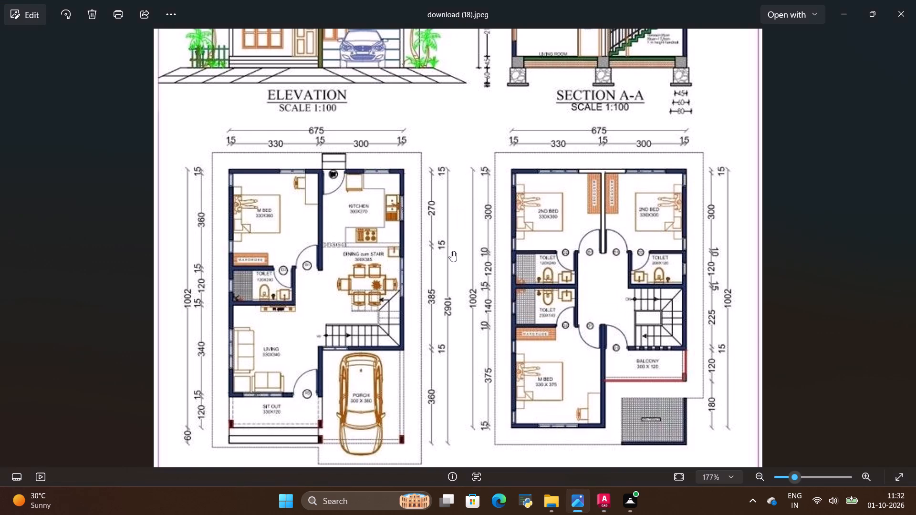
key("alt+Tab")
key("alt+Tab")
key("alt+Tab")
scroll(444, 271, "down", 2)
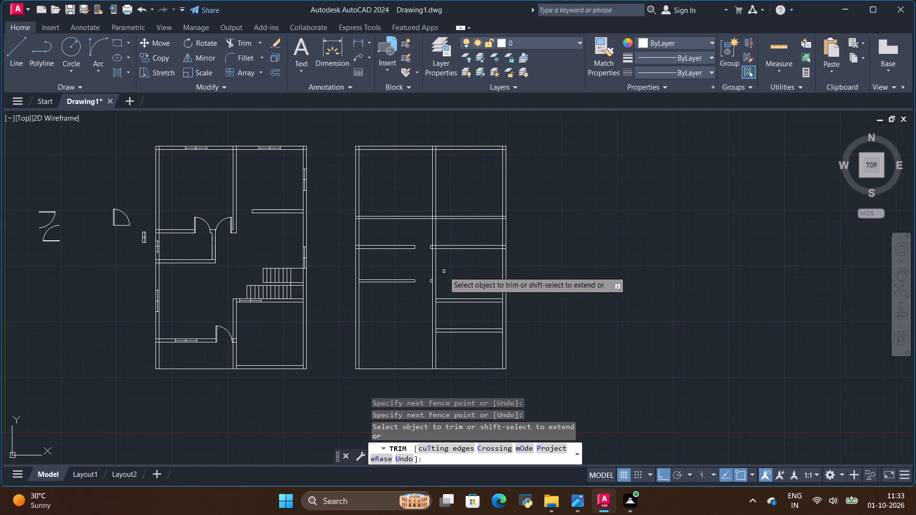
scroll(436, 204, "up", 1)
key("alt+Tab")
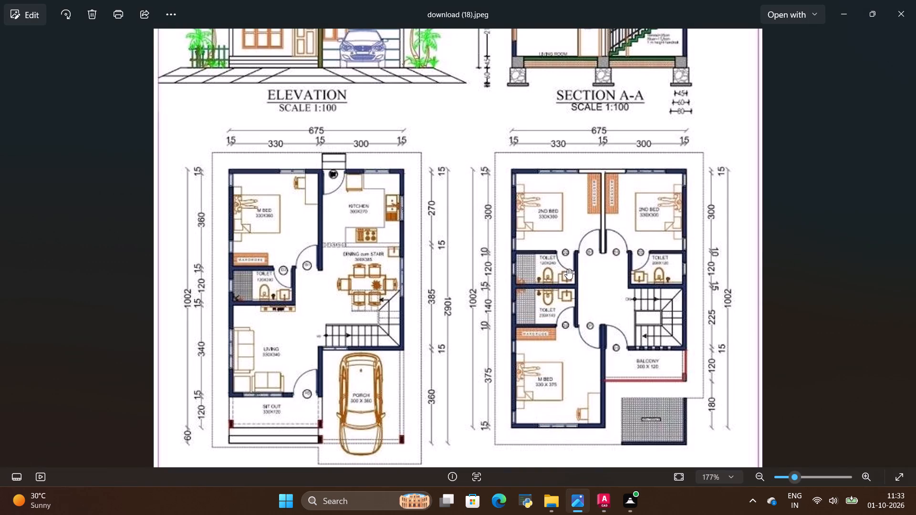
key("alt+Tab")
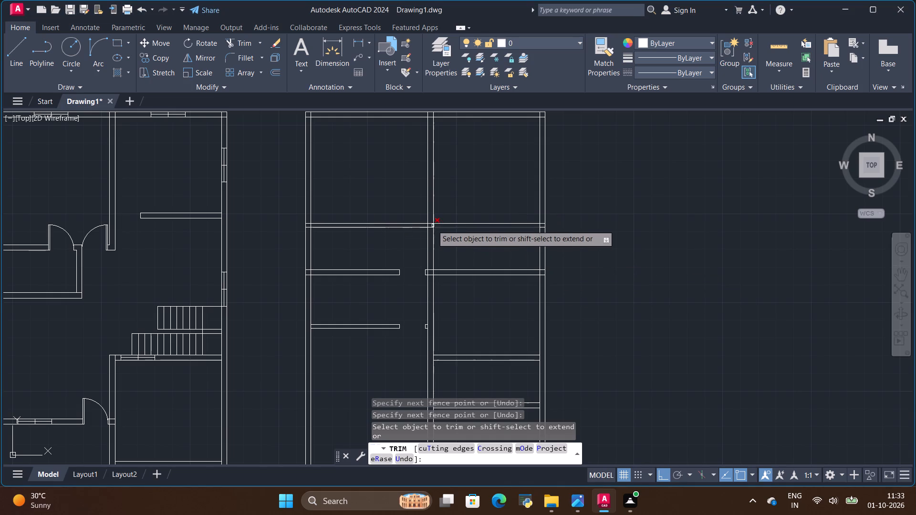
Draw two vertical lines about 10'-10" long from the middle partition's opening ends up to the upper partition's top line.
scroll(428, 225, "up", 2)
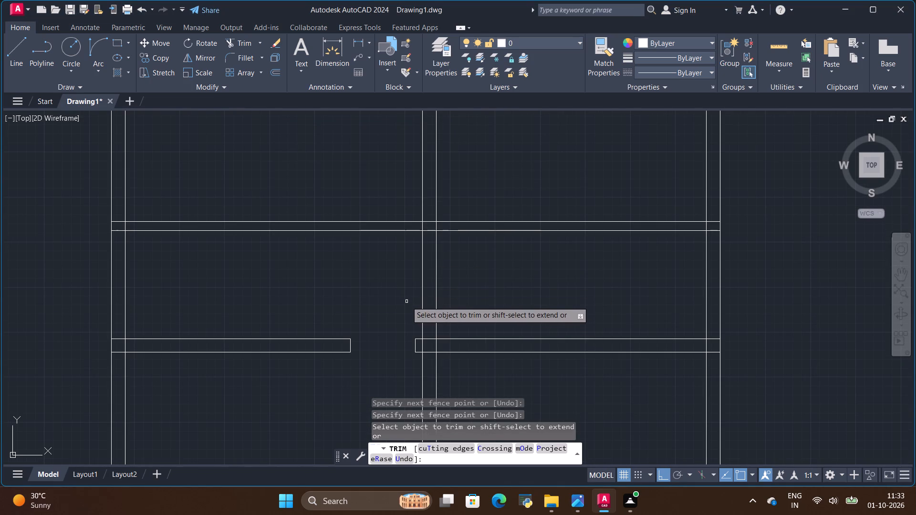
left_click(16, 49)
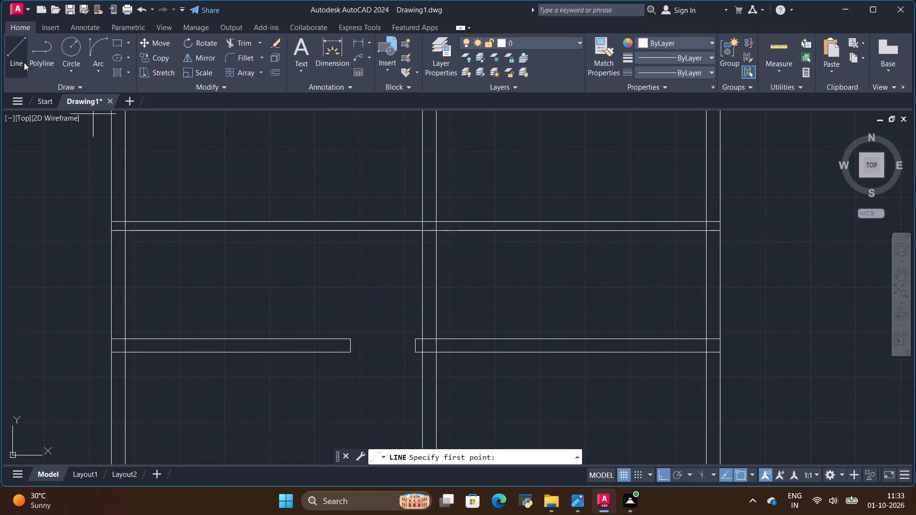
left_click(352, 338)
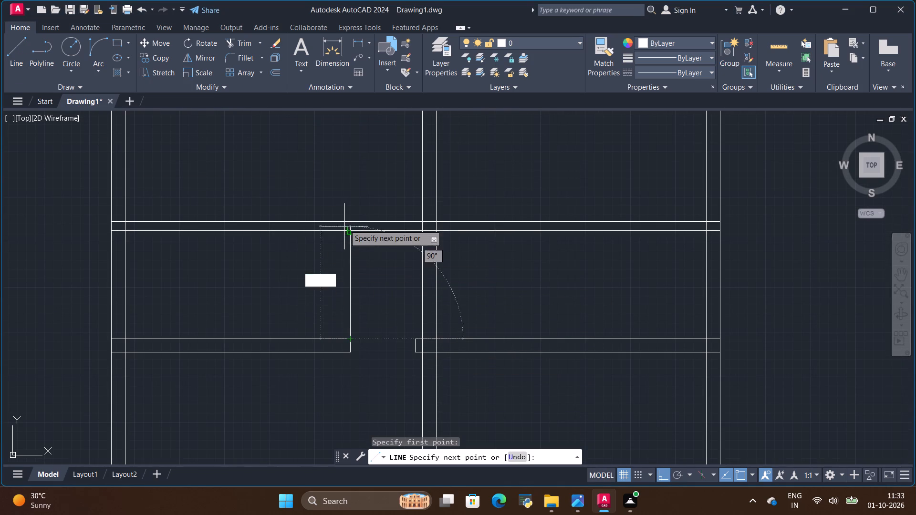
left_click(352, 219)
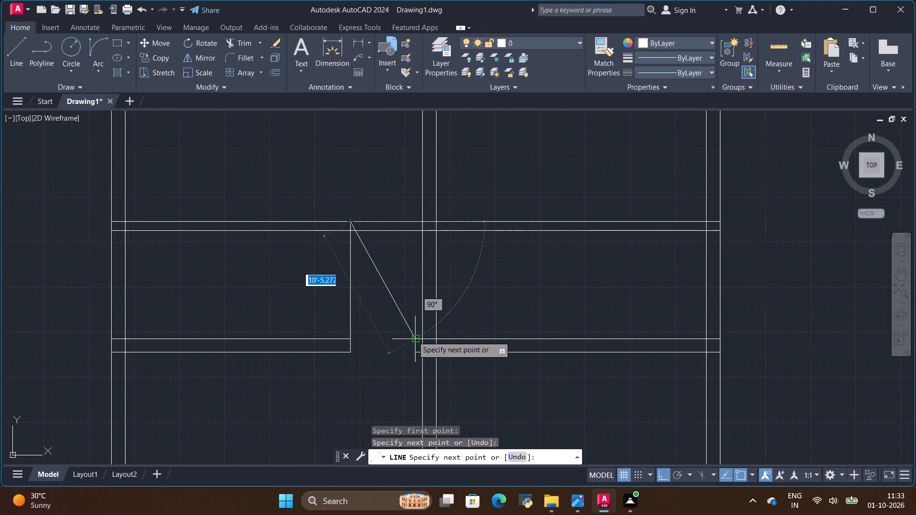
key("Escape")
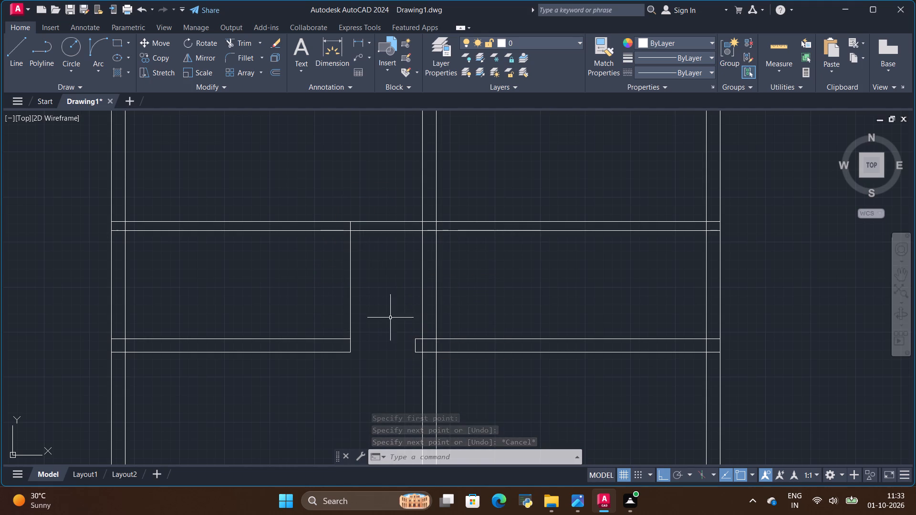
left_click(19, 44)
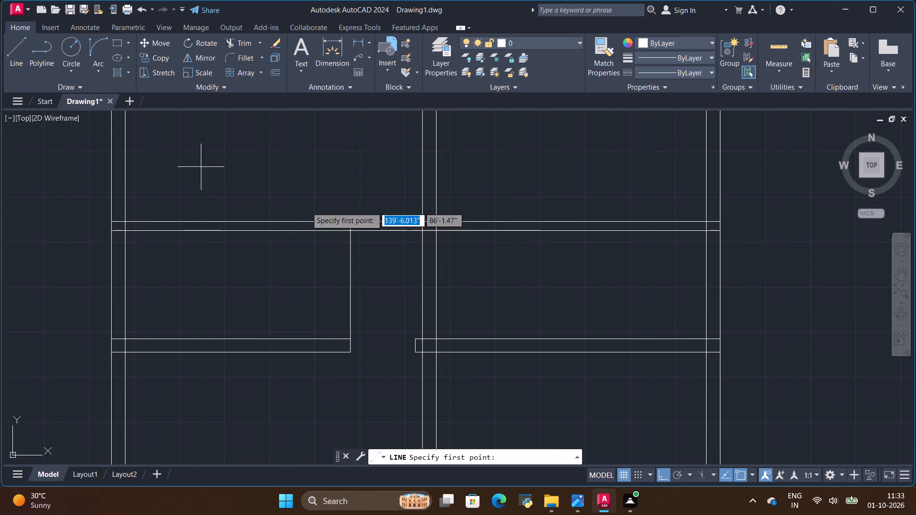
left_click(414, 342)
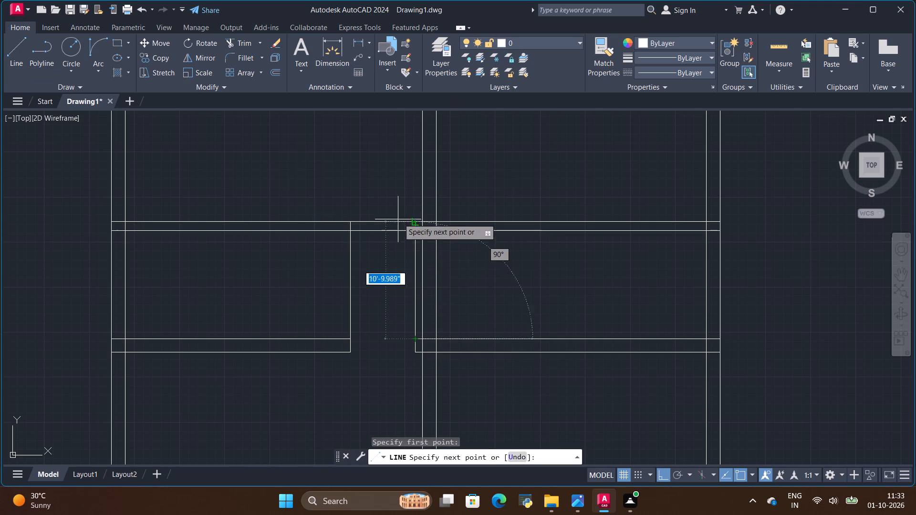
left_click(409, 221)
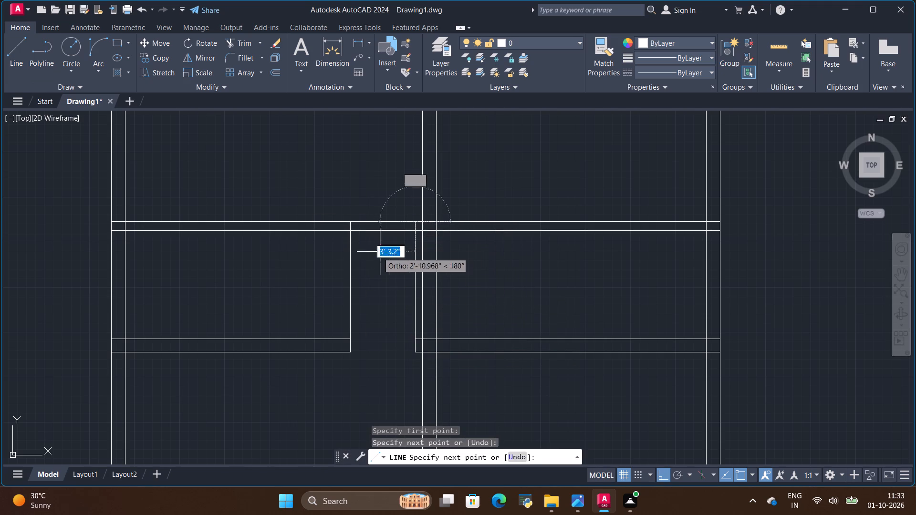
key("Escape")
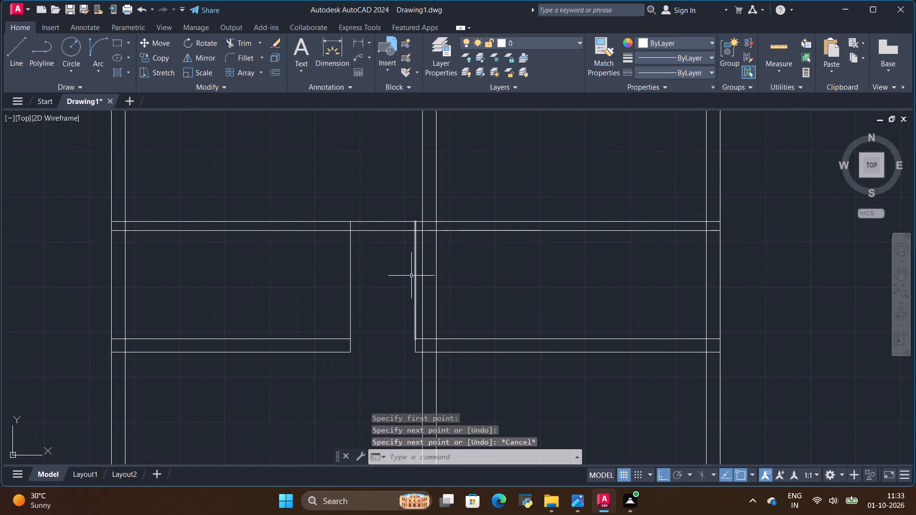
Trim both upper partition lines between the two vertical guides, and trim away the guides themselves.
left_click(241, 46)
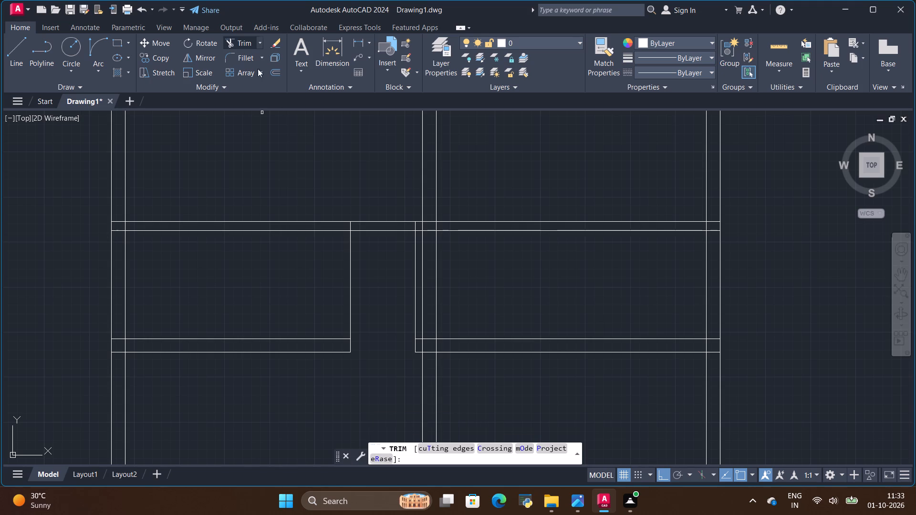
left_click_drag(373, 178, 380, 265)
scroll(359, 353, "up", 2)
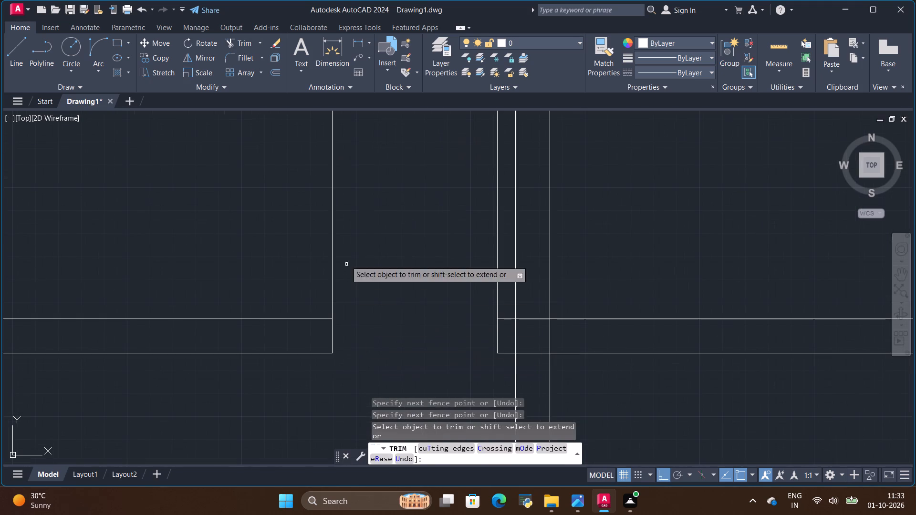
left_click_drag(345, 248, 290, 266)
scroll(503, 244, "up", 1)
left_click_drag(504, 243, 505, 242)
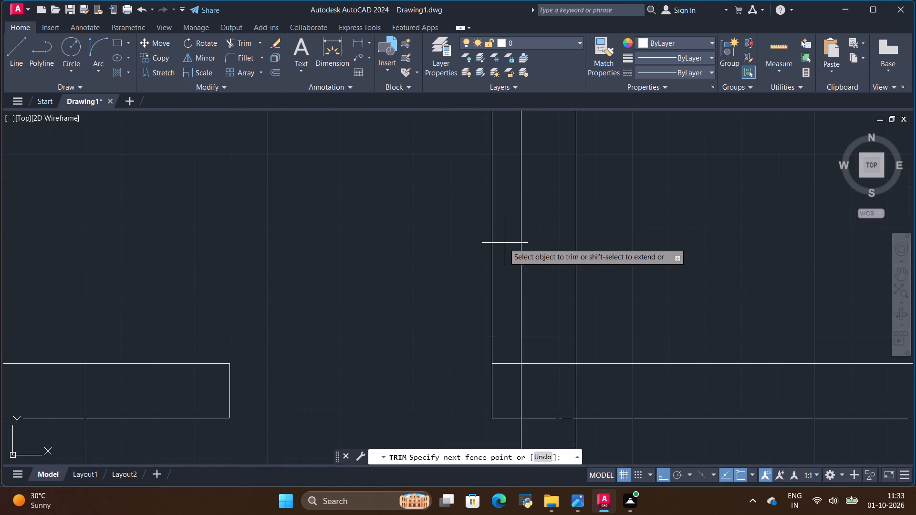
left_click_drag(505, 242, 483, 257)
scroll(483, 257, "down", 4)
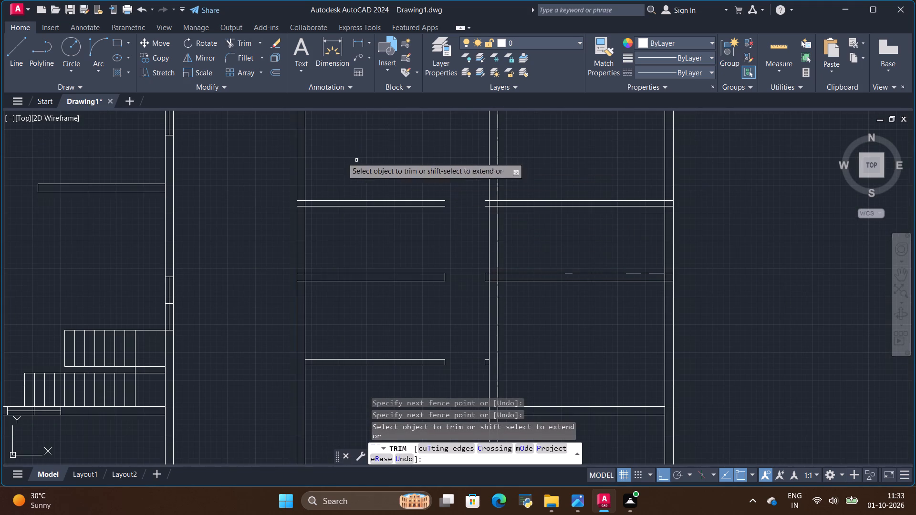
Close both cut ends of the upper partition with short vertical lines across the wall thickness.
left_click(17, 47)
scroll(461, 204, "up", 2)
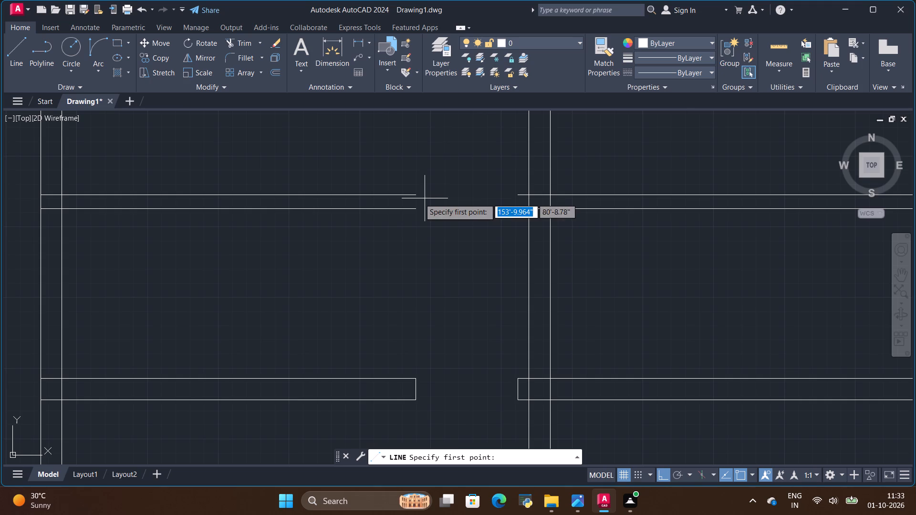
left_click(414, 195)
left_click(416, 208)
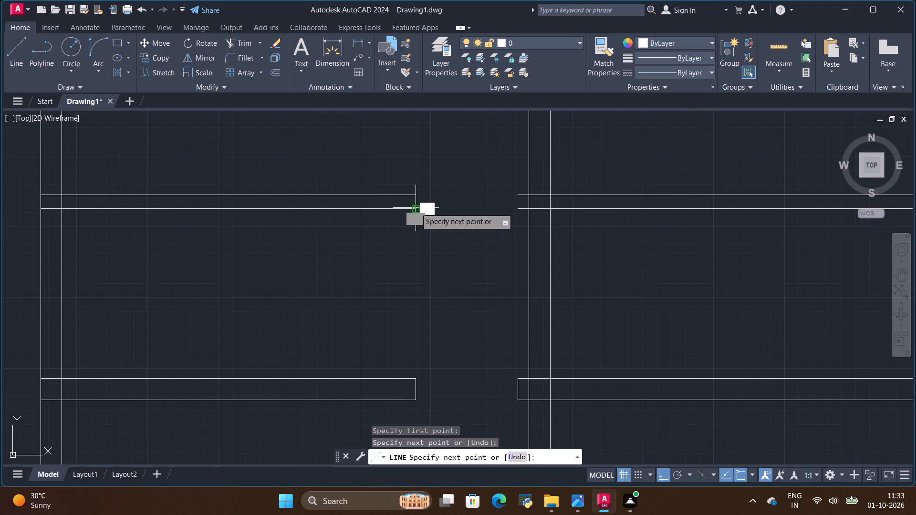
key("Escape")
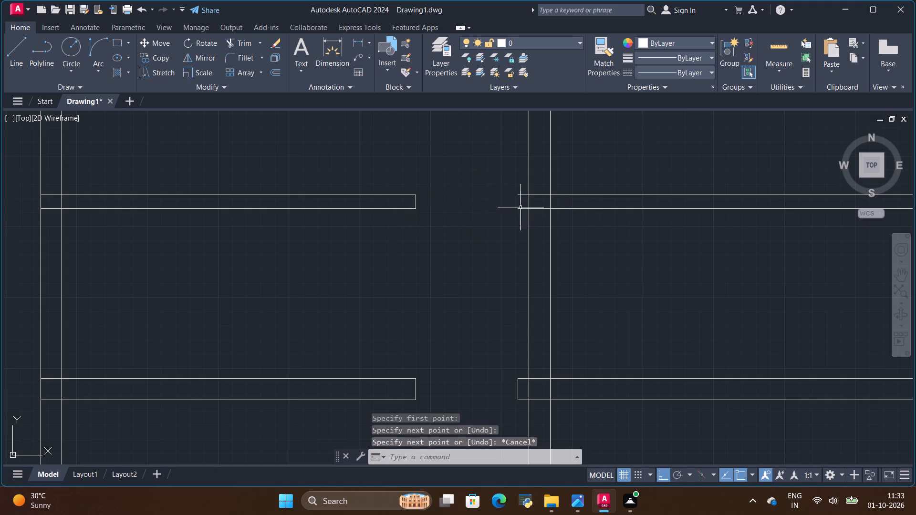
left_click(12, 57)
scroll(541, 170, "up", 2)
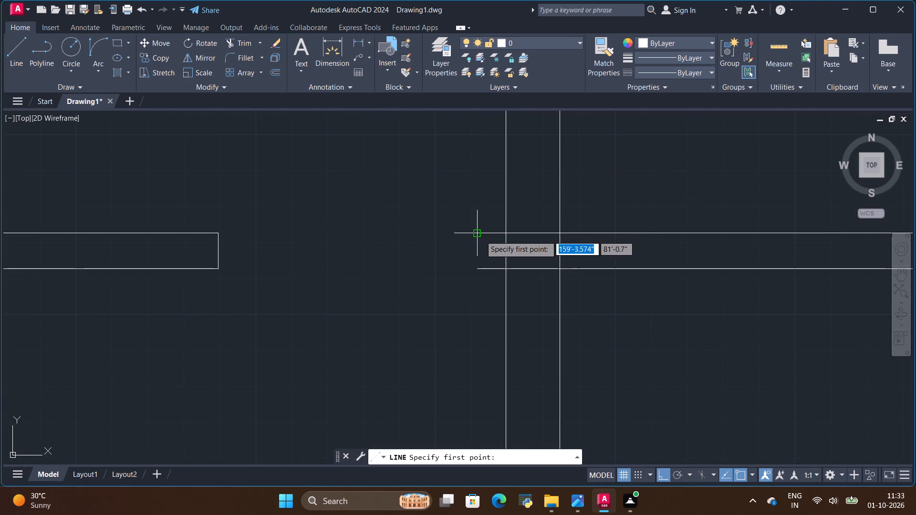
left_click(480, 236)
left_click(481, 267)
key("Escape")
scroll(411, 227, "down", 2)
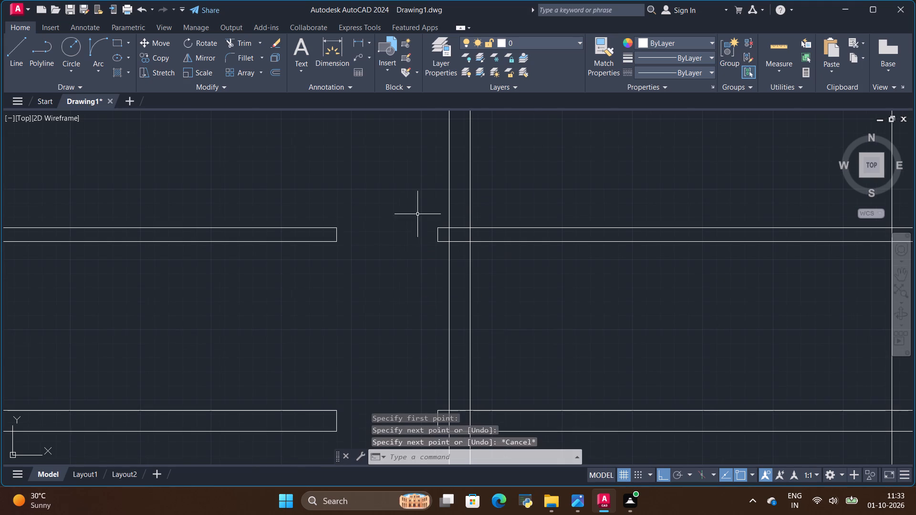
scroll(436, 204, "down", 1)
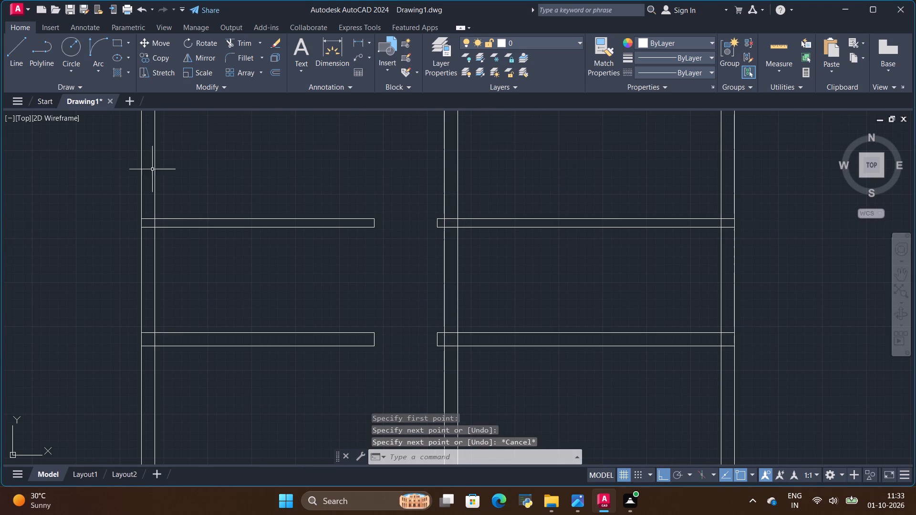
Trim away the short end lines on both sides of the middle partition's opening.
left_click(240, 41)
scroll(375, 354, "up", 1)
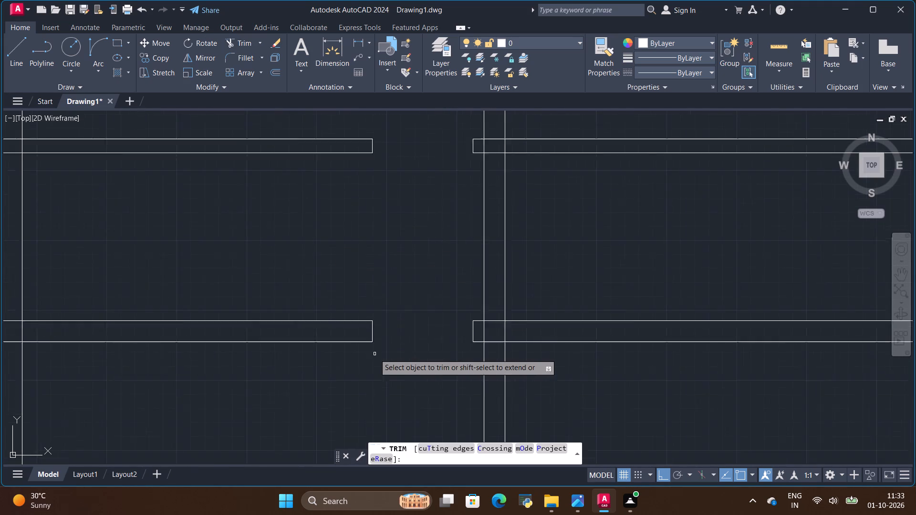
scroll(375, 354, "up", 2)
left_click_drag(371, 308, 351, 313)
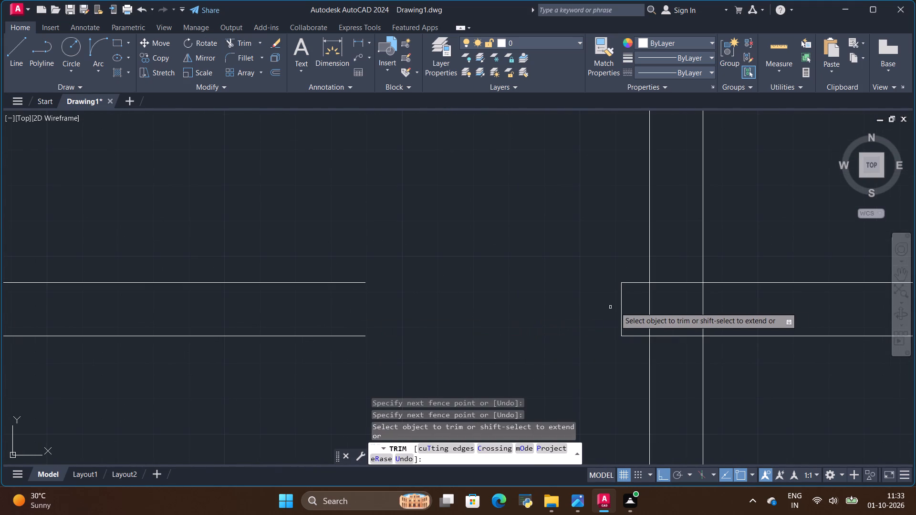
scroll(628, 305, "up", 1)
left_click_drag(628, 305, 593, 323)
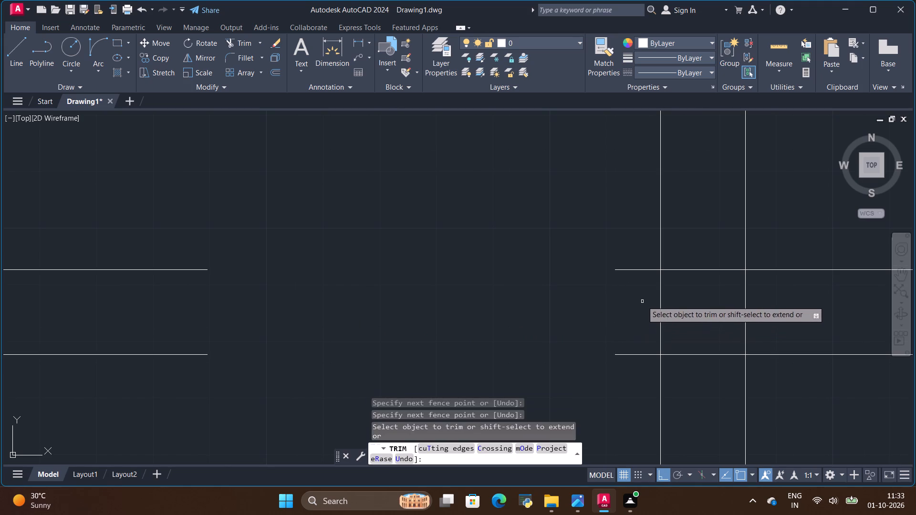
Close the middle partition's opening by drawing its upper line across the gap and stretching the lower line over to the far end.
left_click(21, 43)
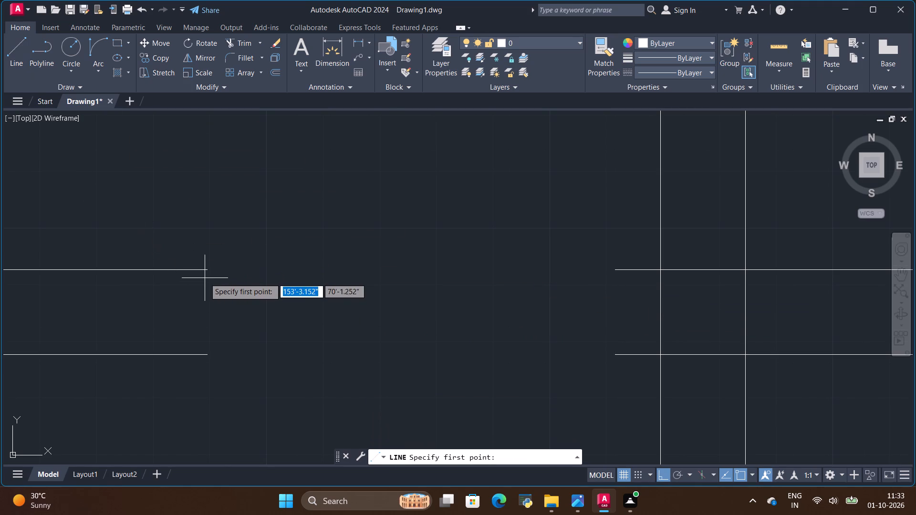
left_click(205, 266)
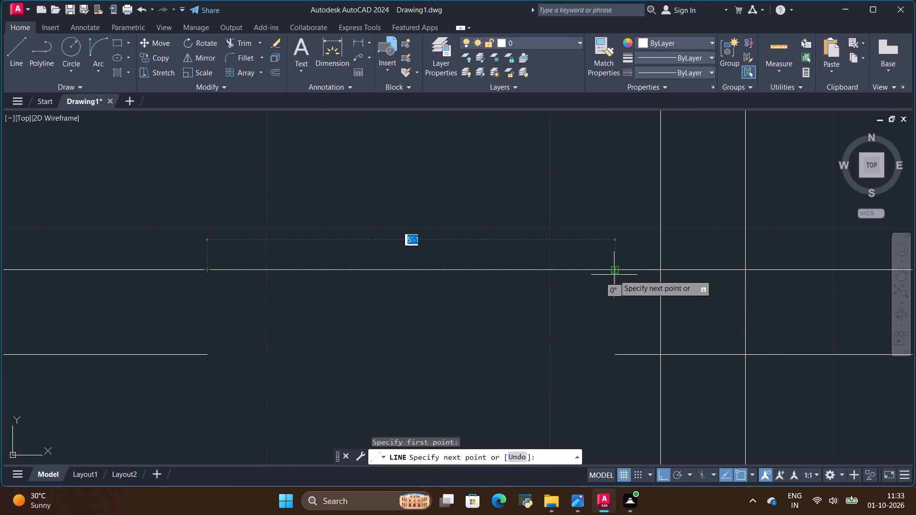
left_click(614, 272)
key("Escape")
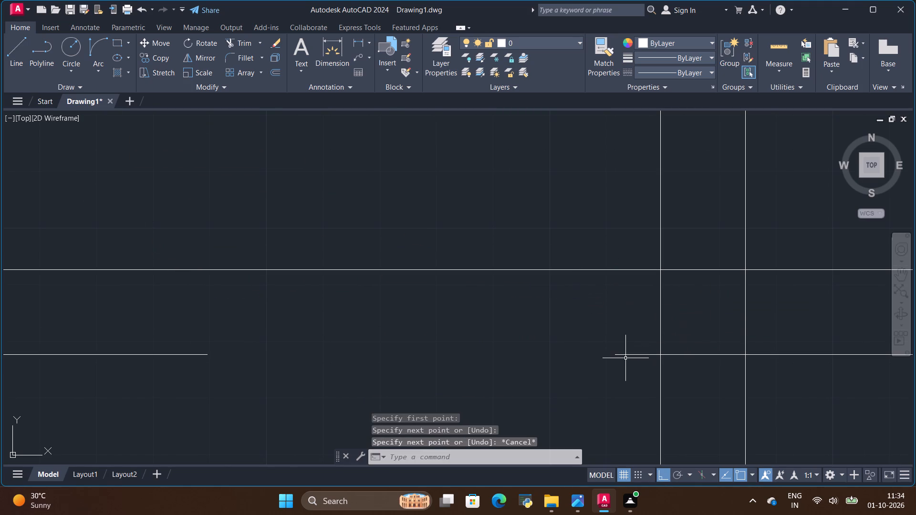
left_click(628, 354)
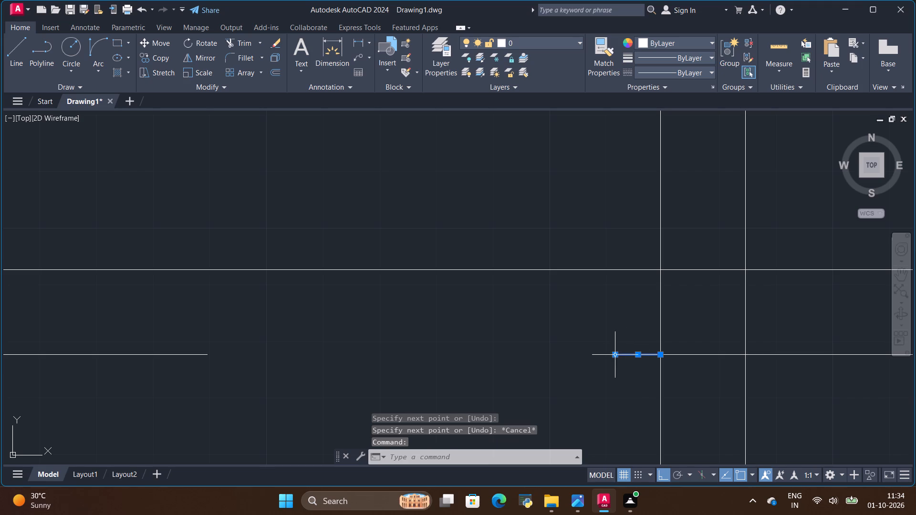
left_click(615, 357)
left_click(200, 356)
key("Escape")
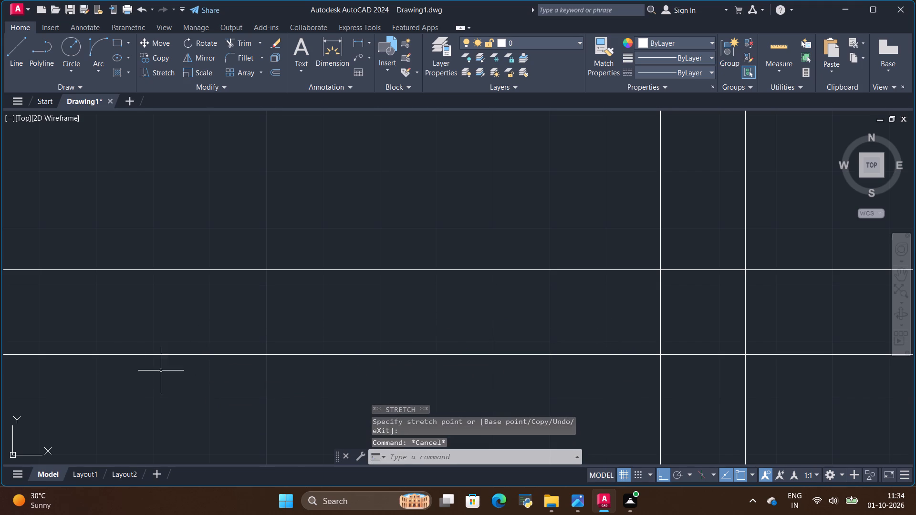
Compare the toilet walls and door openings in the reference image's right-hand floor plan with the partitions drawn in AutoCAD.
scroll(467, 306, "down", 5)
key("alt+Tab")
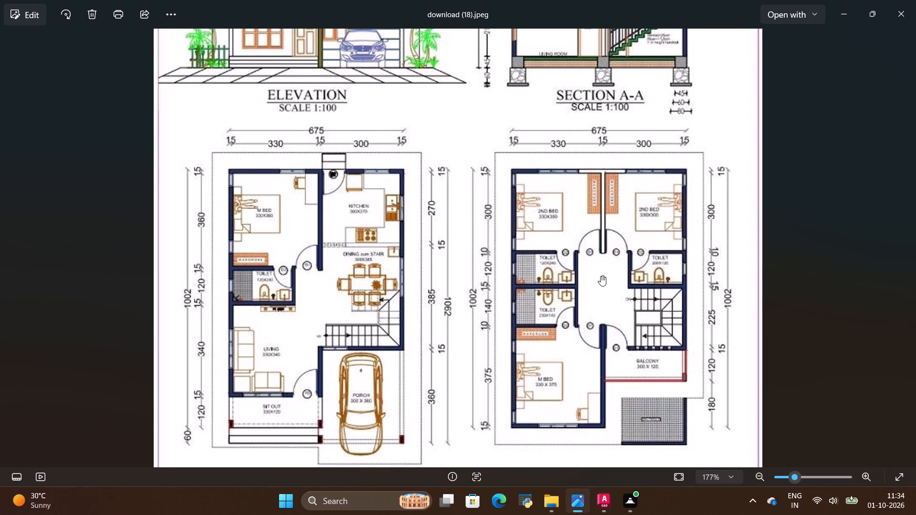
scroll(601, 276, "up", 1)
scroll(620, 315, "up", 2)
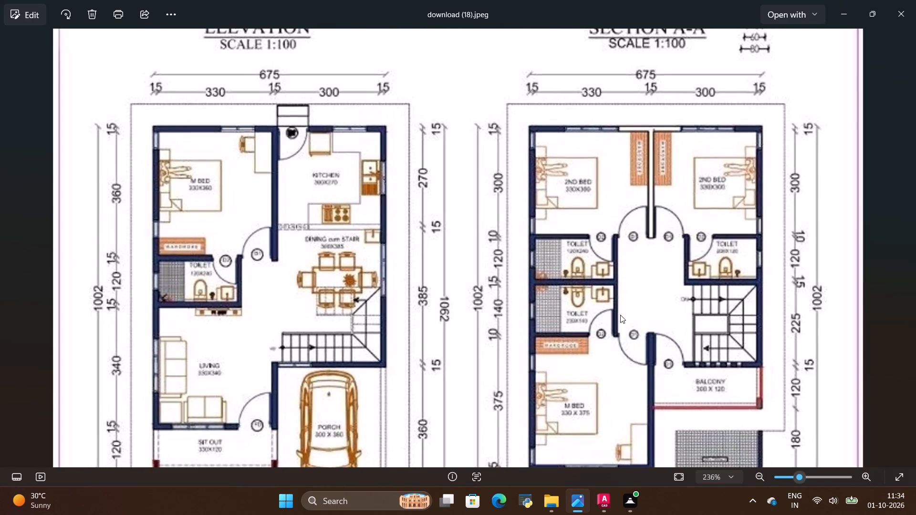
key("alt+Tab")
scroll(503, 286, "down", 1)
key("alt+Tab")
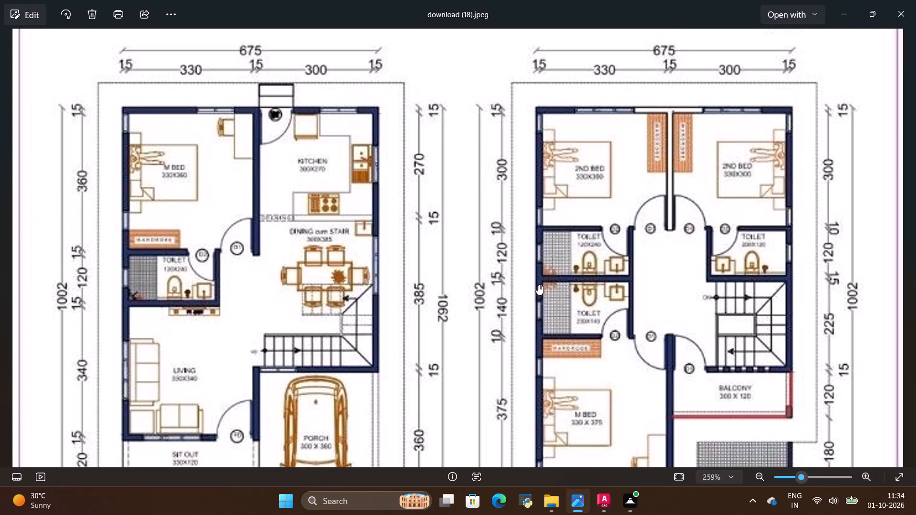
key("alt+Tab")
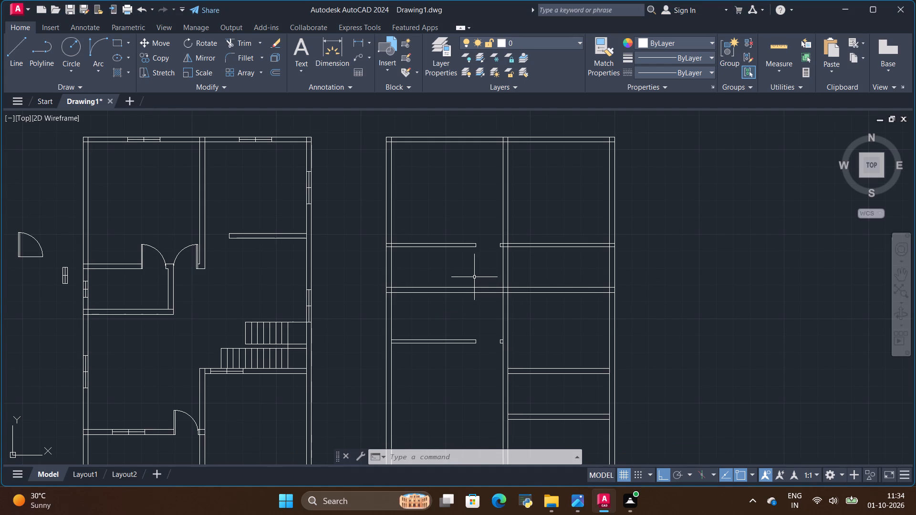
key("alt+Tab")
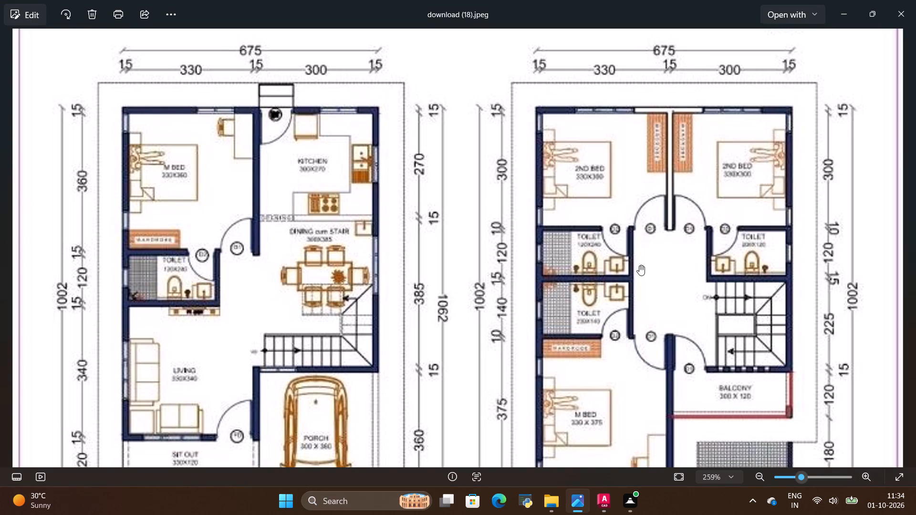
key("alt+Tab")
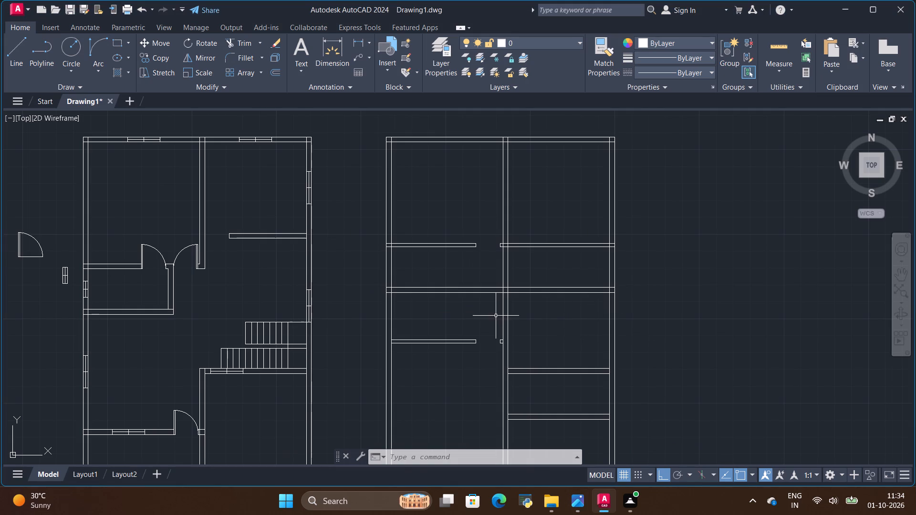
key("alt+Tab")
key("alt+Tab")
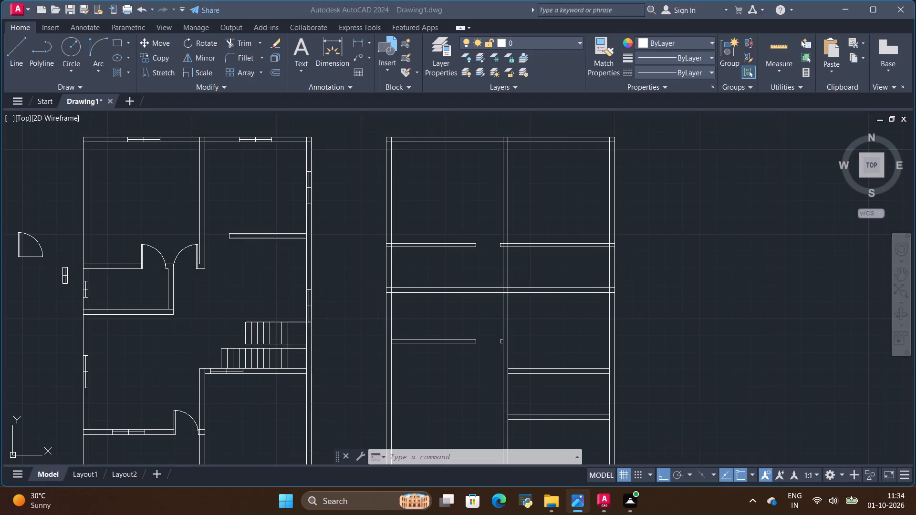
key("alt+Tab")
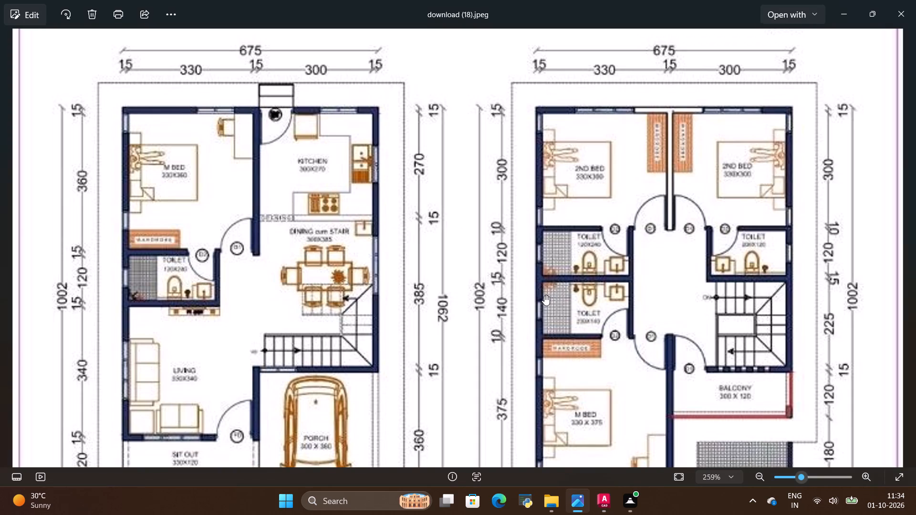
key("alt+Tab")
key("alt+Tab")
scroll(513, 266, "down", 2)
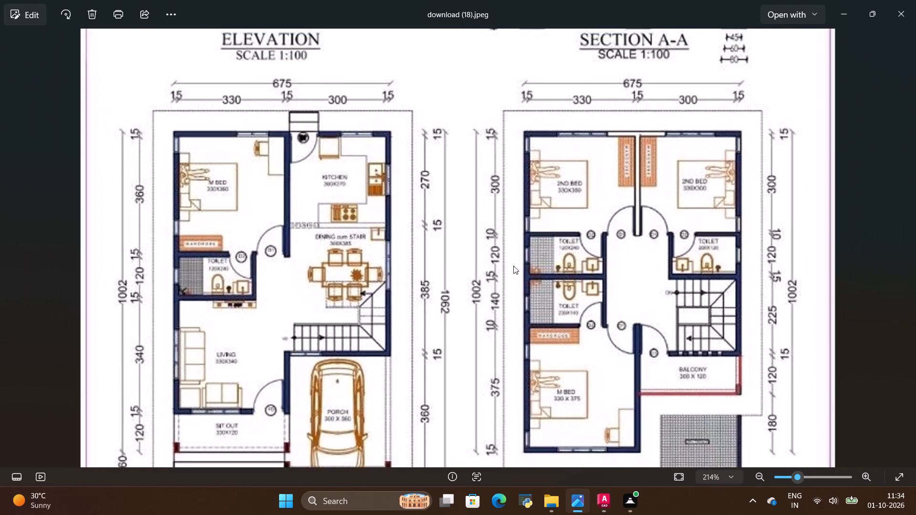
key("alt+Tab")
key("alt+Tab")
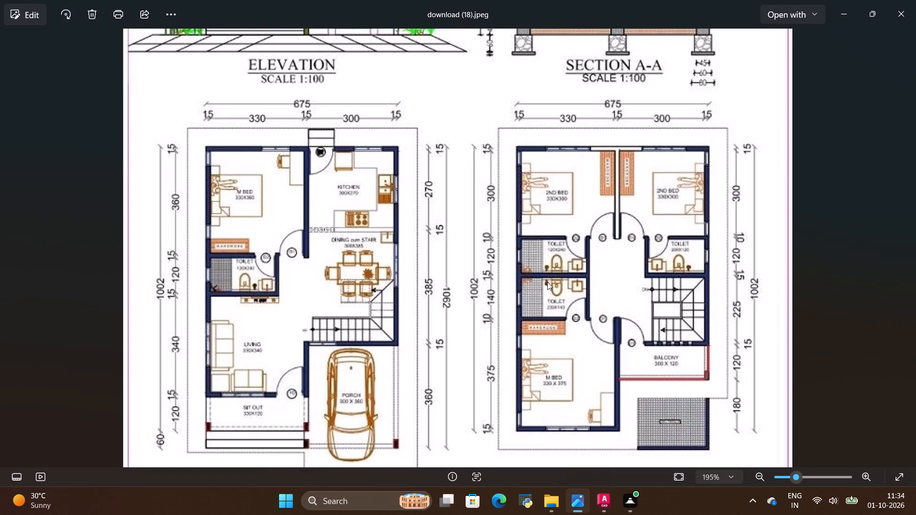
key("alt+Tab")
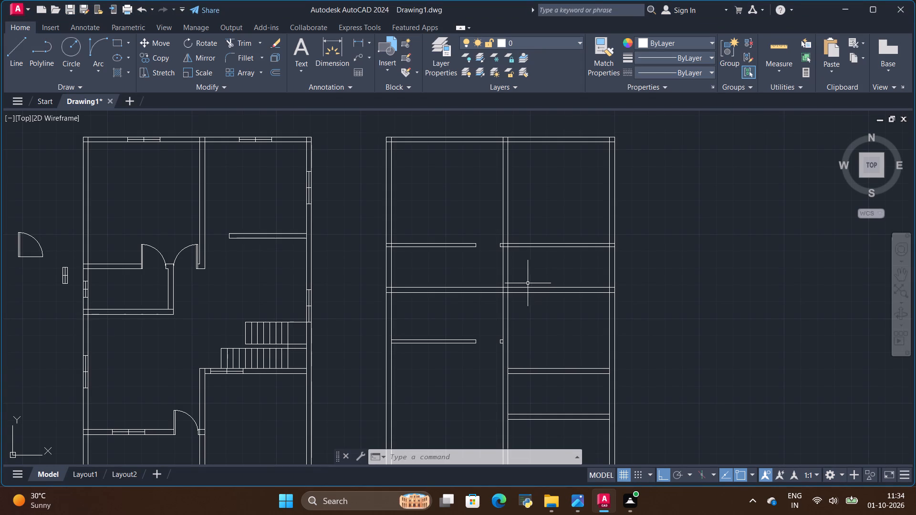
key("alt+Tab")
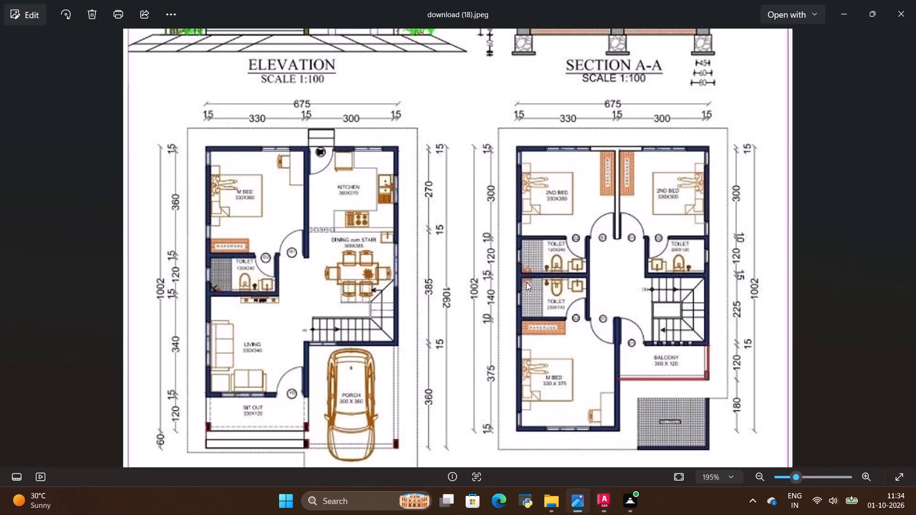
key("alt+Tab")
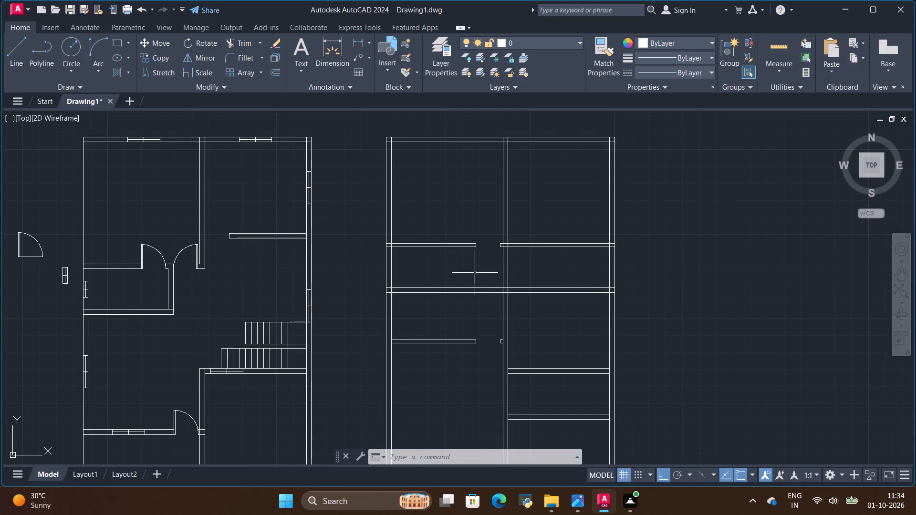
key("alt+Tab")
key("alt+Tab")
scroll(465, 249, "up", 5)
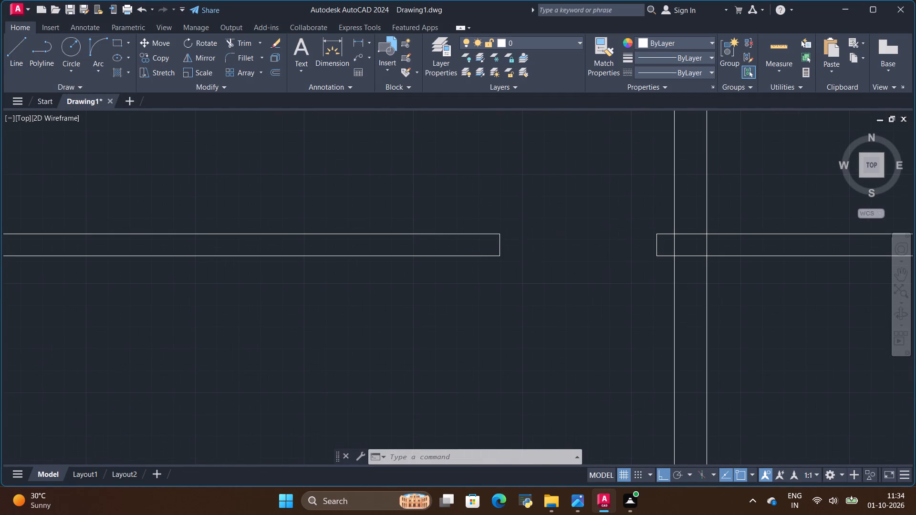
scroll(479, 236, "down", 4)
key("alt+Tab")
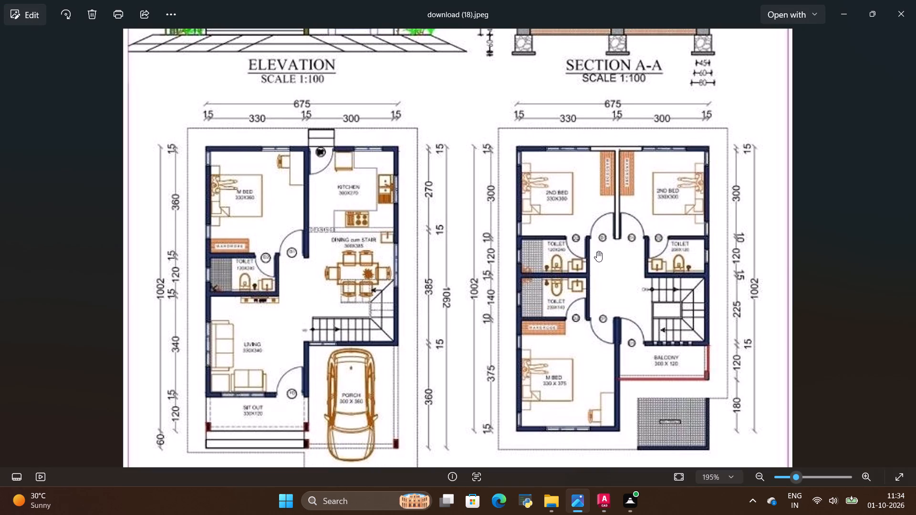
key("alt+Tab")
key("alt+Tab")
key("alt+Tab")
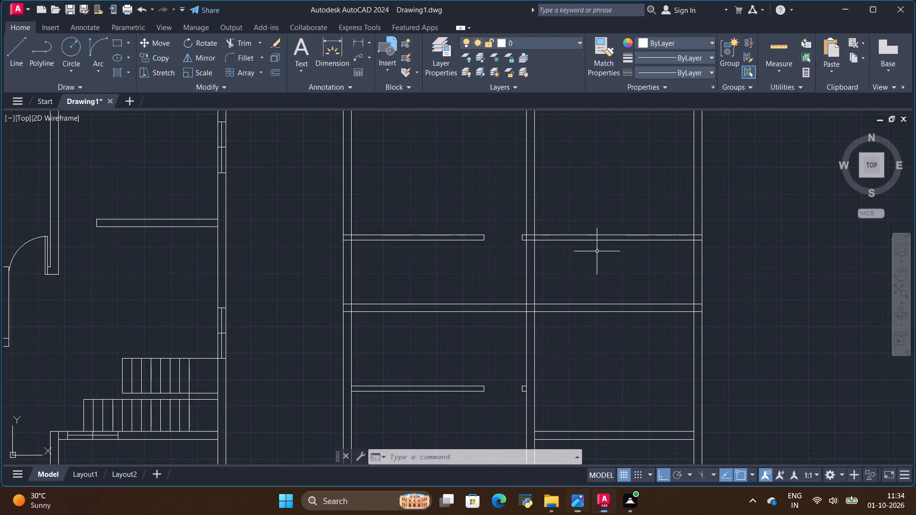
Draw a vertical line from the upper-left partition's lower end corner down to the lower partition's bottom end corner.
scroll(496, 247, "up", 1)
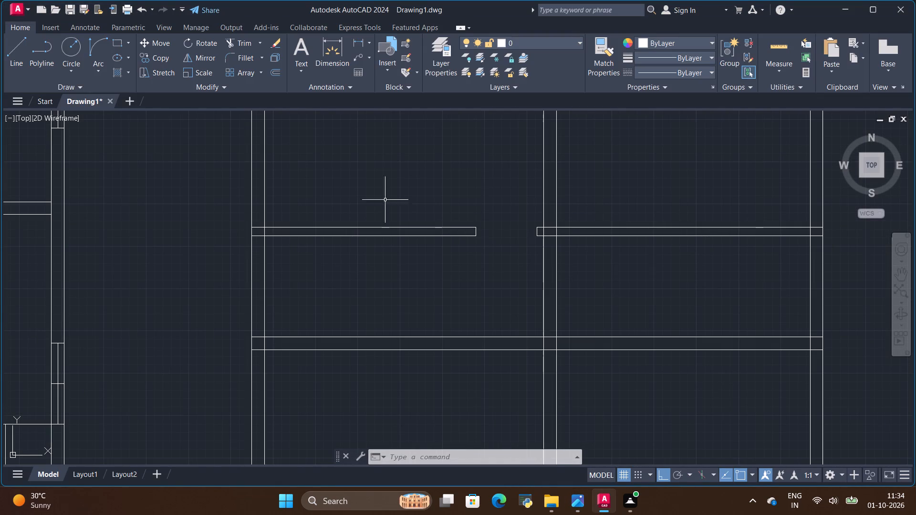
left_click(19, 51)
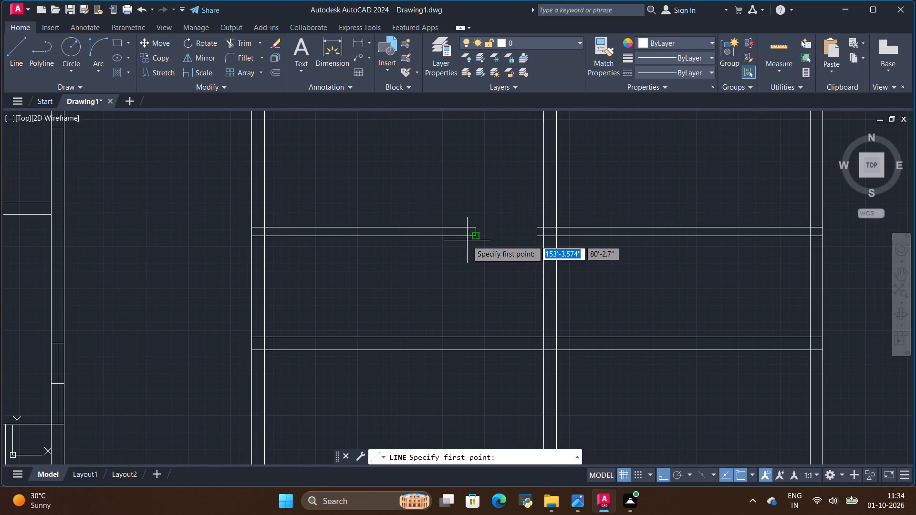
left_click(476, 235)
scroll(476, 299, "down", 2)
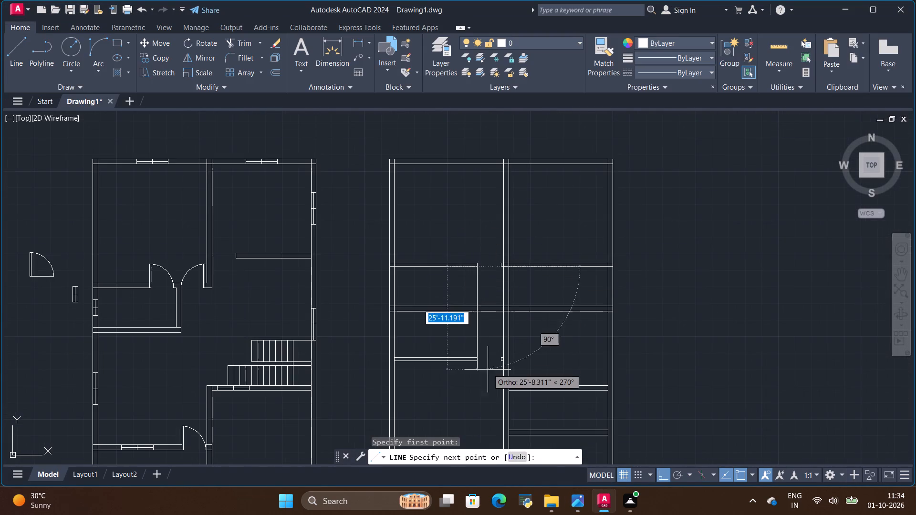
scroll(488, 373, "up", 2)
left_click(459, 345)
key("Escape")
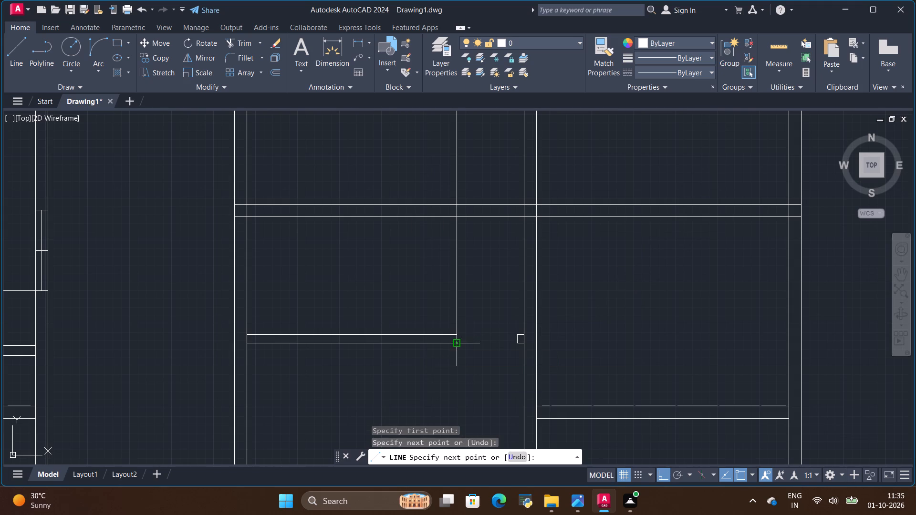
Copy the new vertical line 9" toward the left outer wall to form the toilet wall's second face.
left_click(458, 300)
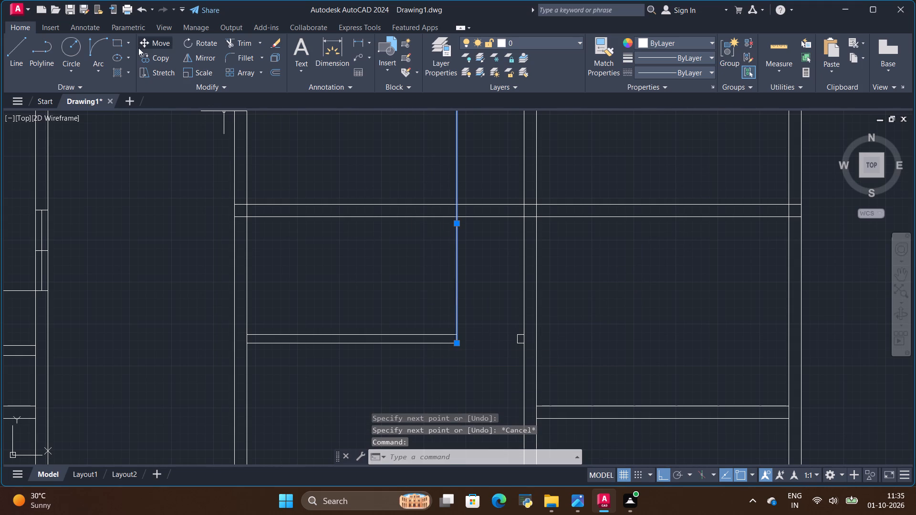
left_click(156, 57)
left_click(459, 343)
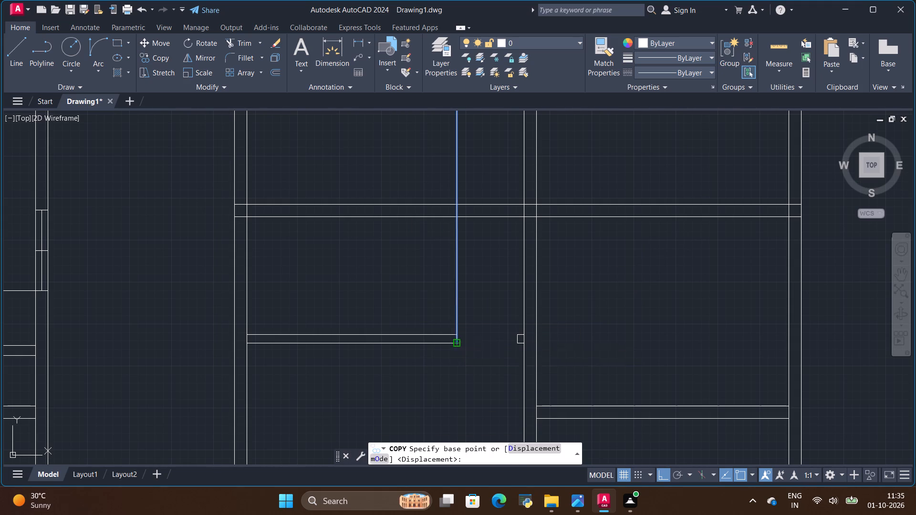
key("BackSpace")
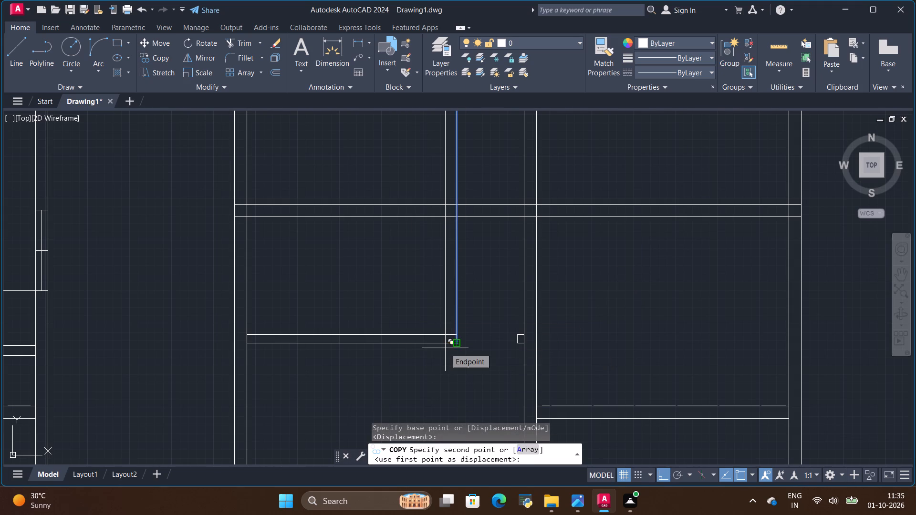
key("BackSpace")
key("9")
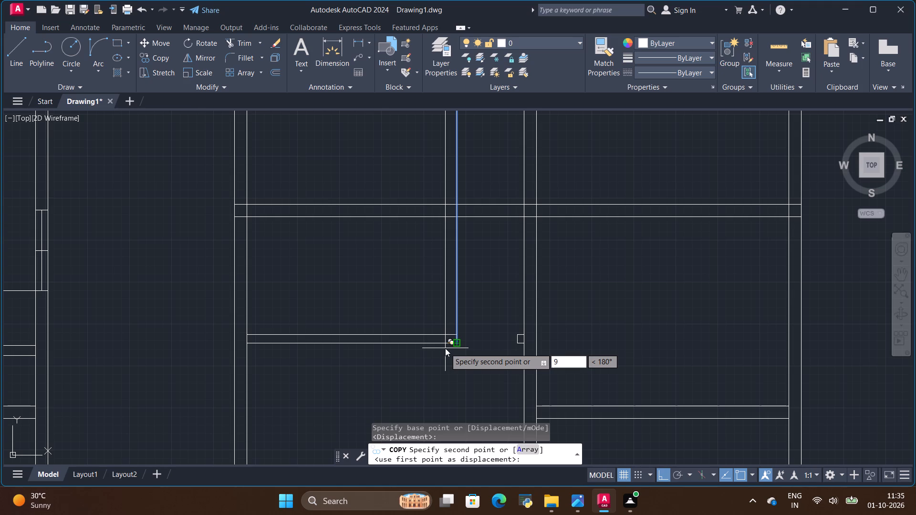
key("shift+quotedbl")
key("Return")
key("Escape")
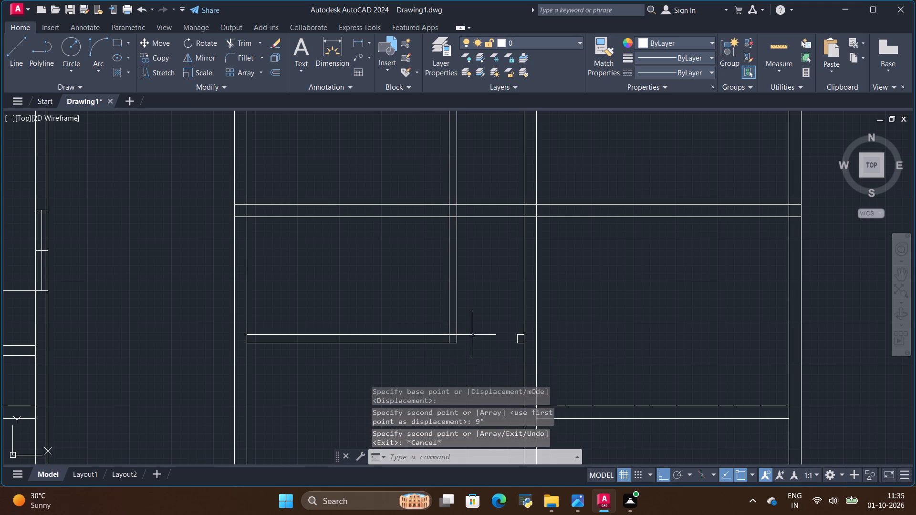
Check the reference plan and draw a short vertical line continuing the toilet wall's inner face across the upper partition's thickness.
scroll(475, 306, "up", 1)
scroll(475, 306, "down", 2)
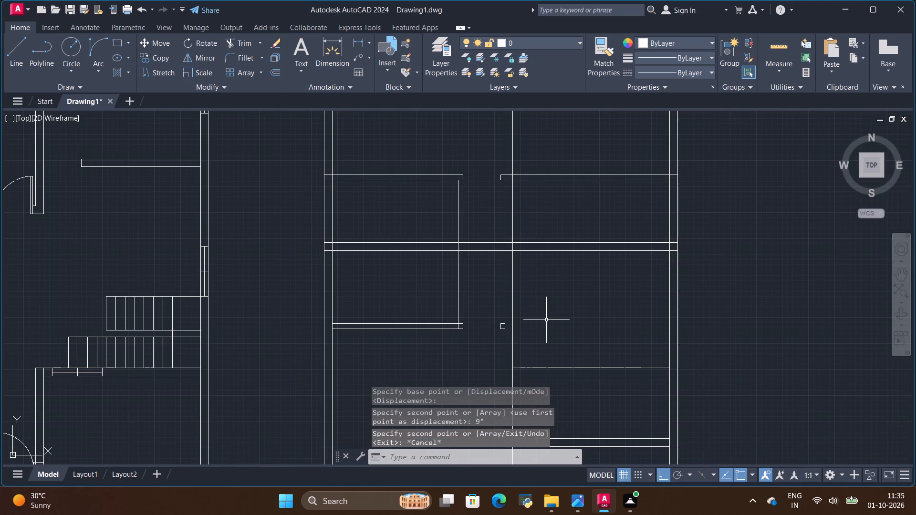
key("alt+Tab")
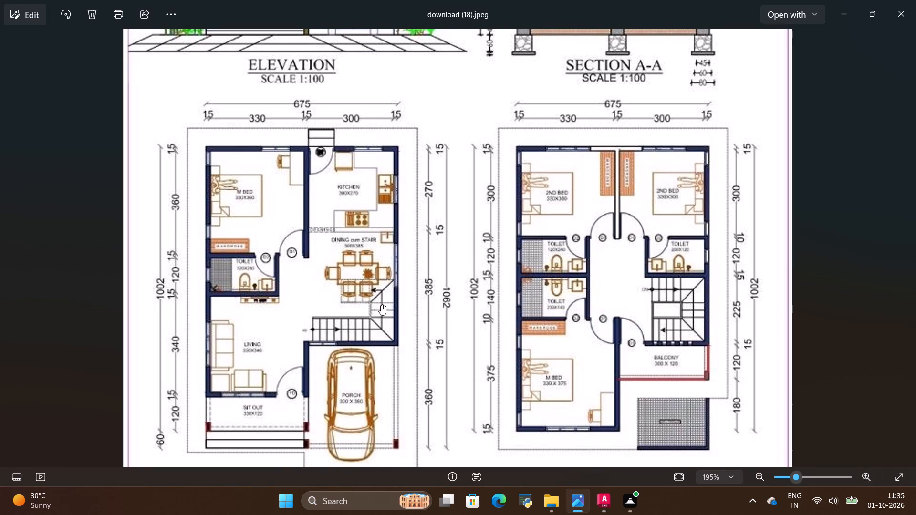
key("alt+Tab")
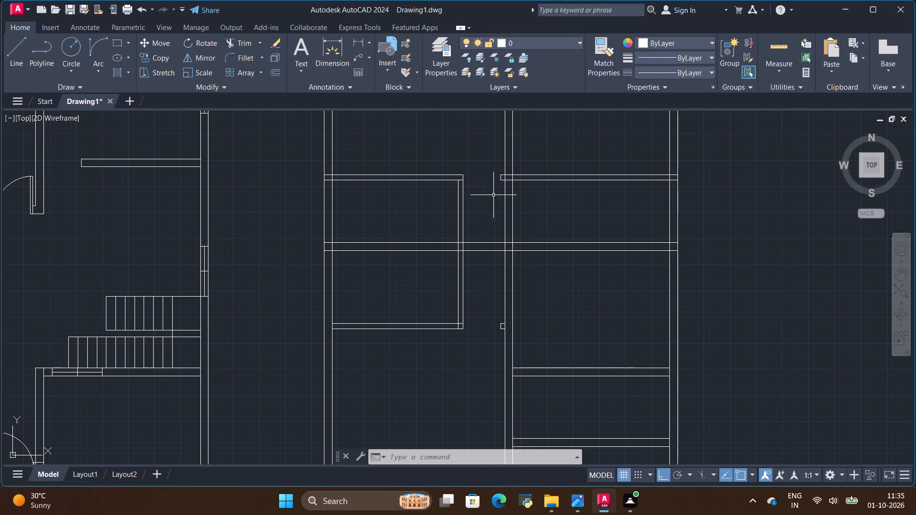
scroll(450, 170, "up", 4)
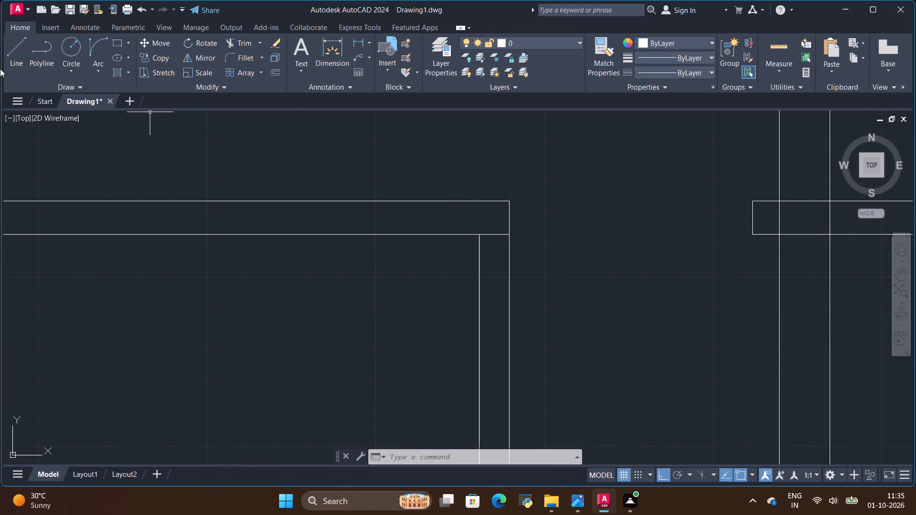
left_click(19, 52)
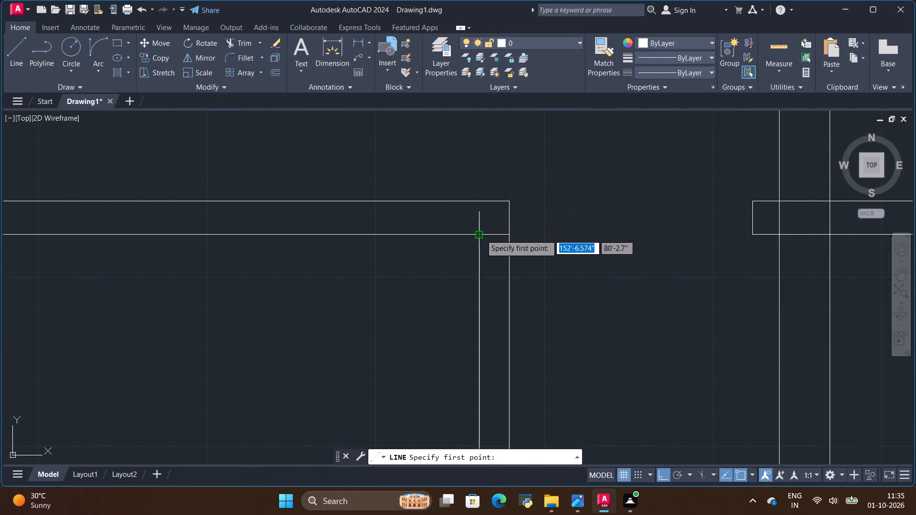
left_click(481, 235)
left_click(480, 202)
key("Escape")
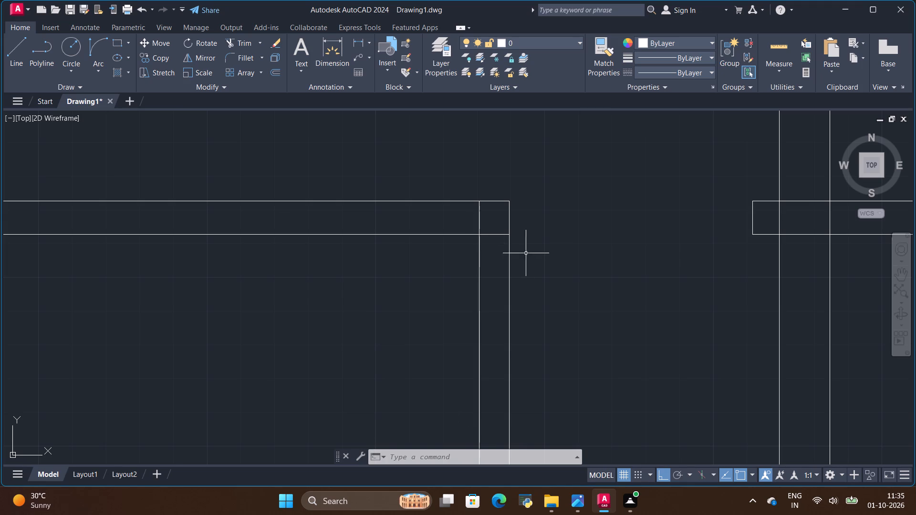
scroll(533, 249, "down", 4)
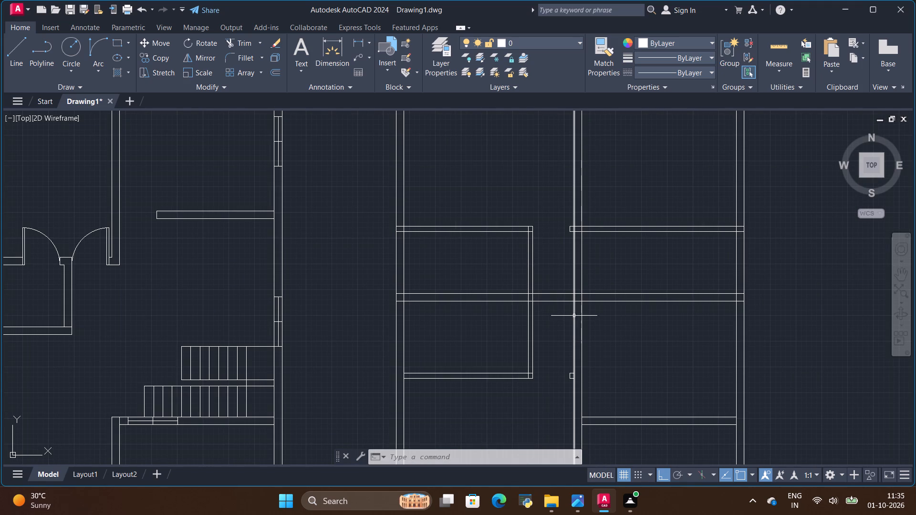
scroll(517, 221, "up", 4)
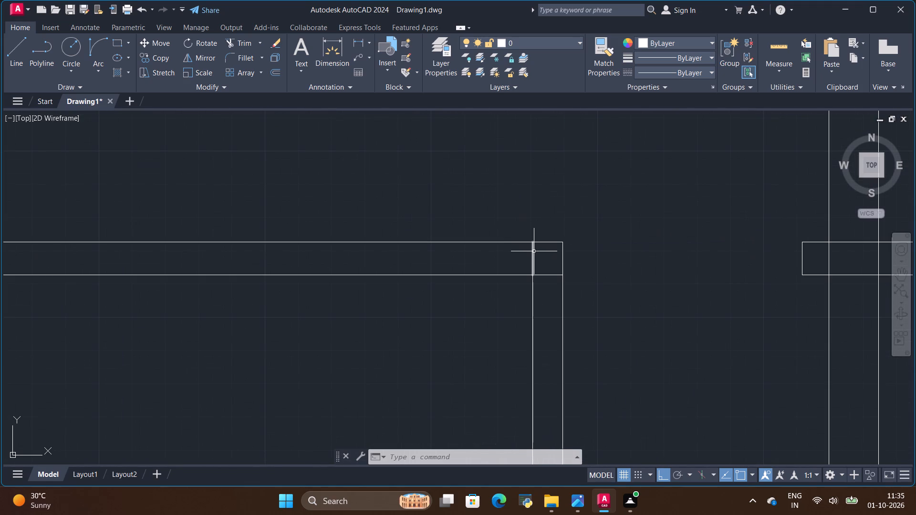
Copy the short line across the upper partition 8" toward the left outer wall to mark the opening's first edge.
left_click(534, 252)
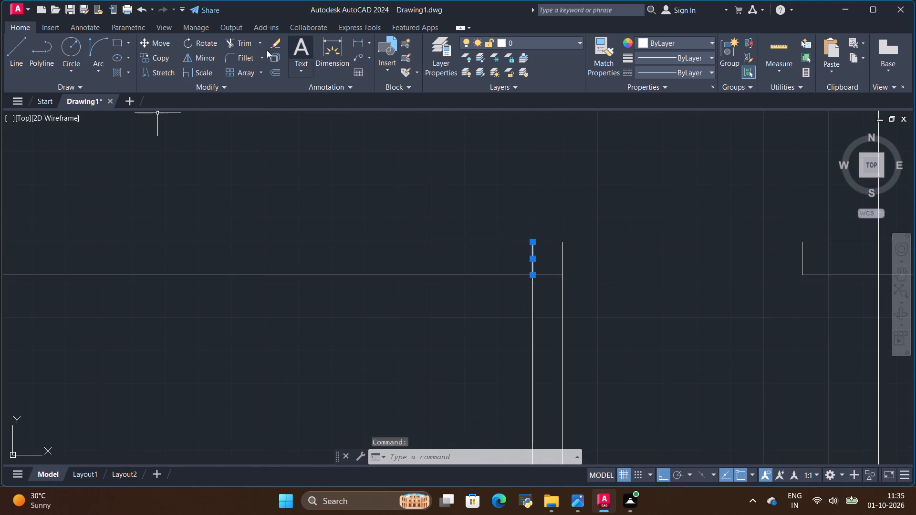
left_click(160, 57)
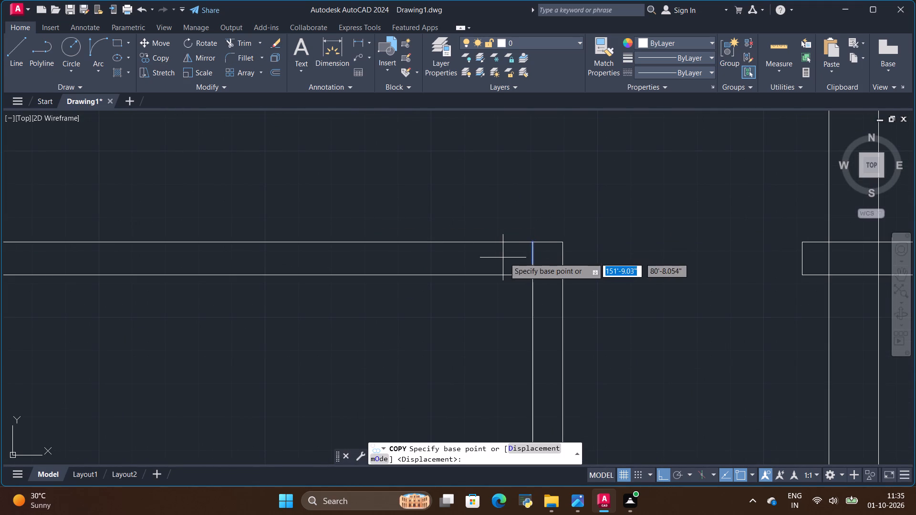
left_click(534, 257)
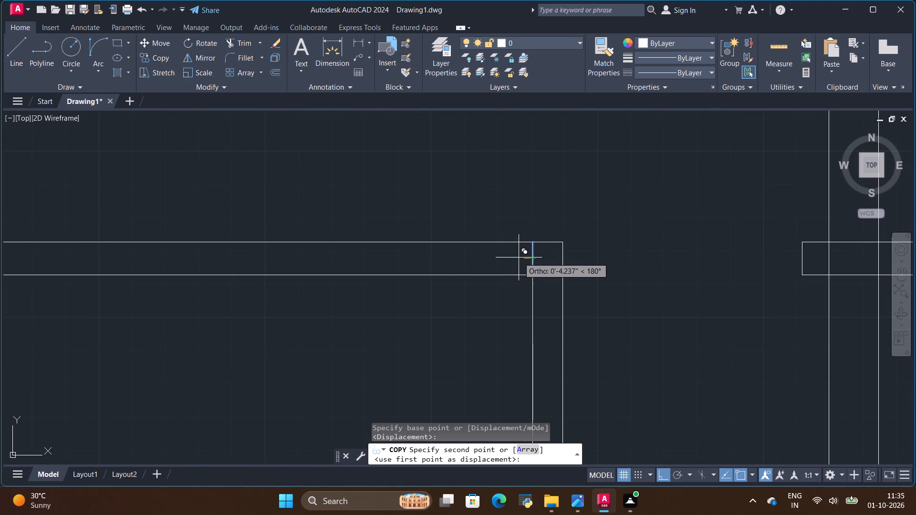
key("BackSpace")
key("BackSpace")
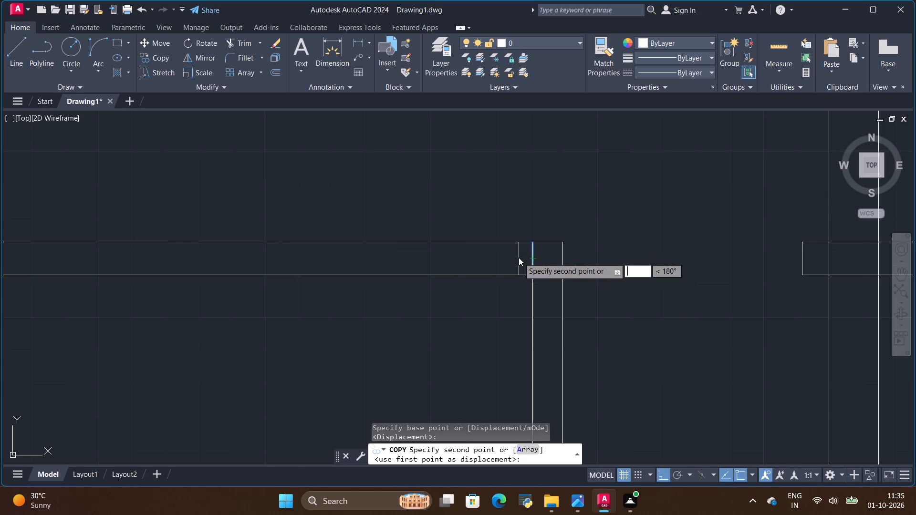
key("8")
key("shift+quotedbl")
key("Return")
scroll(525, 238, "down", 3)
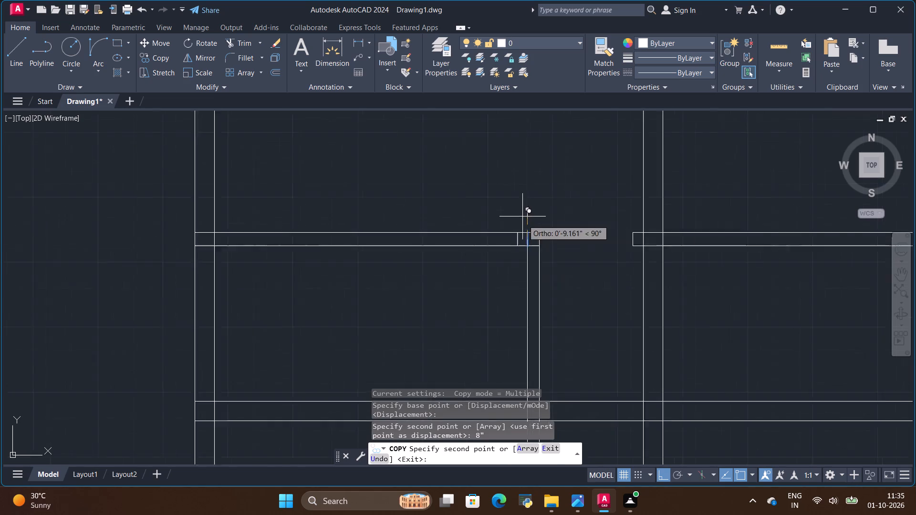
scroll(522, 214, "down", 1)
scroll(500, 316, "up", 2)
key("Escape")
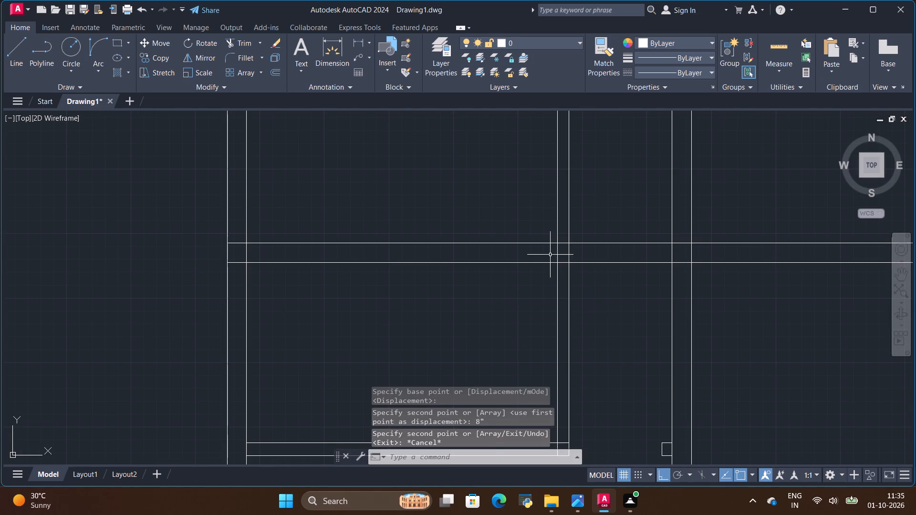
Draw a short vertical line across the middle partition's thickness along the toilet wall's inner face.
scroll(552, 251, "up", 1)
left_click(558, 250)
key("Escape")
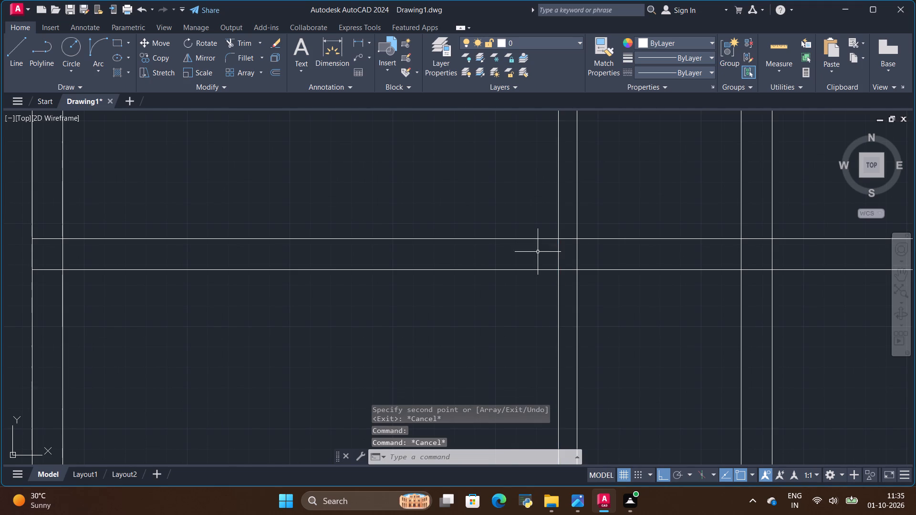
left_click(10, 52)
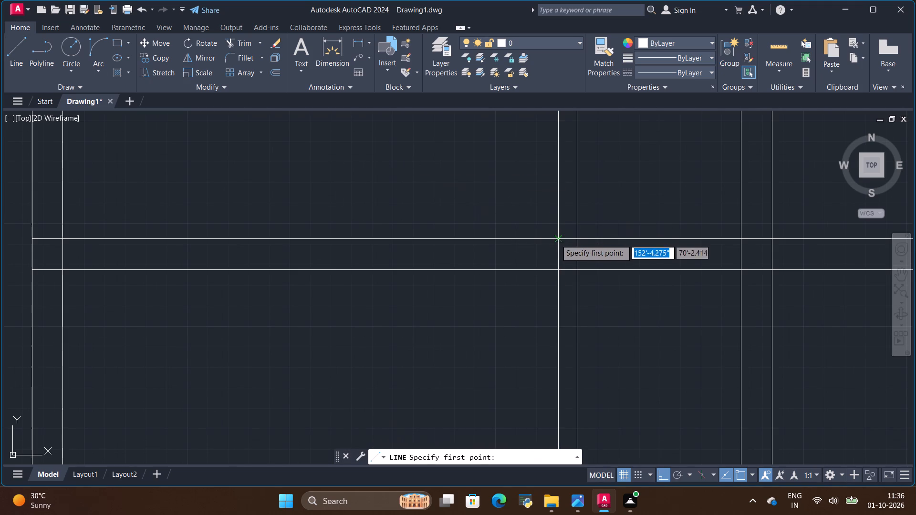
left_click(556, 239)
left_click(557, 271)
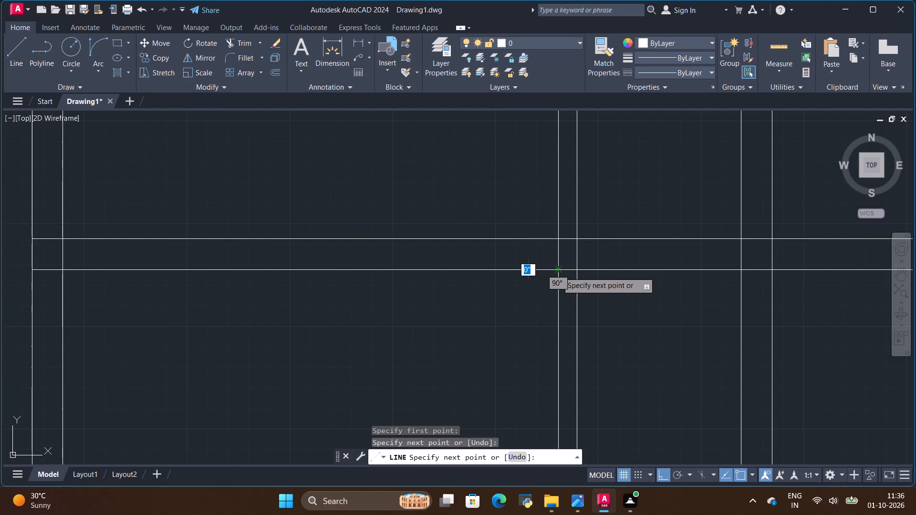
key("Escape")
Copy the middle partition's new short line 8" toward the left outer wall.
scroll(556, 256, "up", 2)
left_click(556, 256)
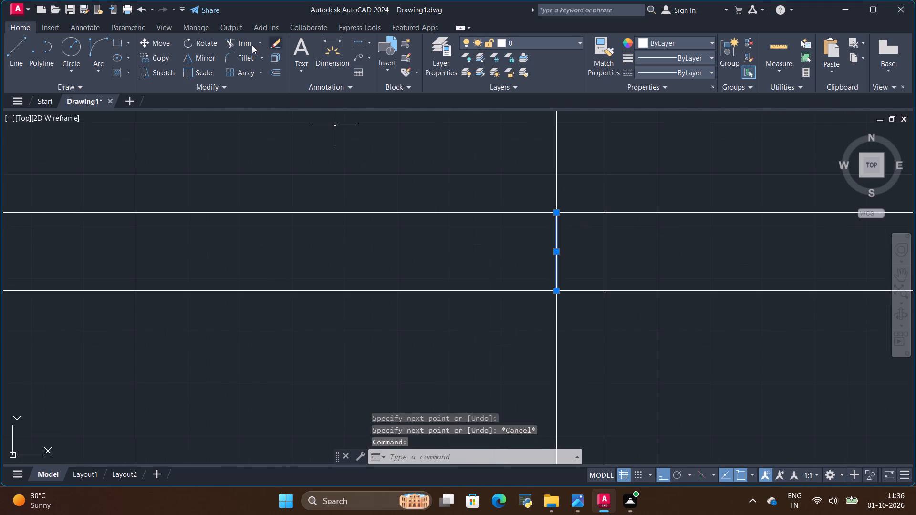
left_click(159, 54)
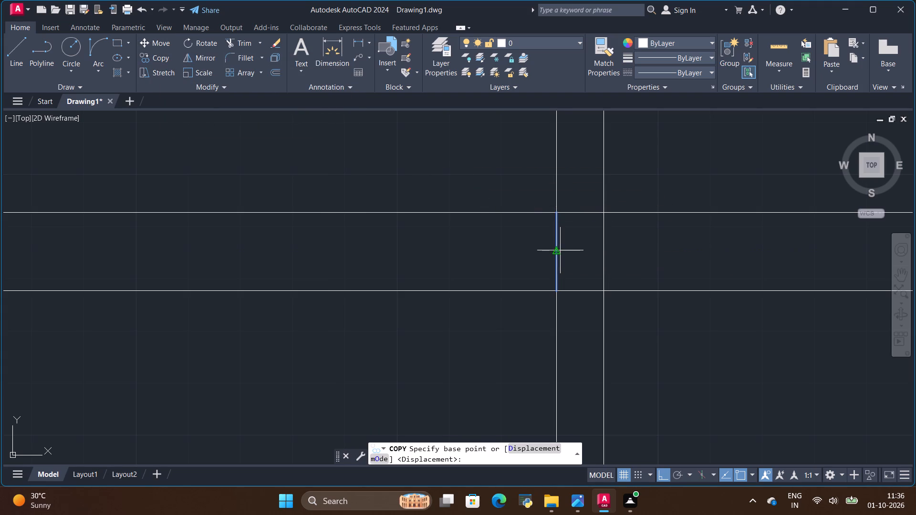
left_click(558, 250)
key("BackSpace")
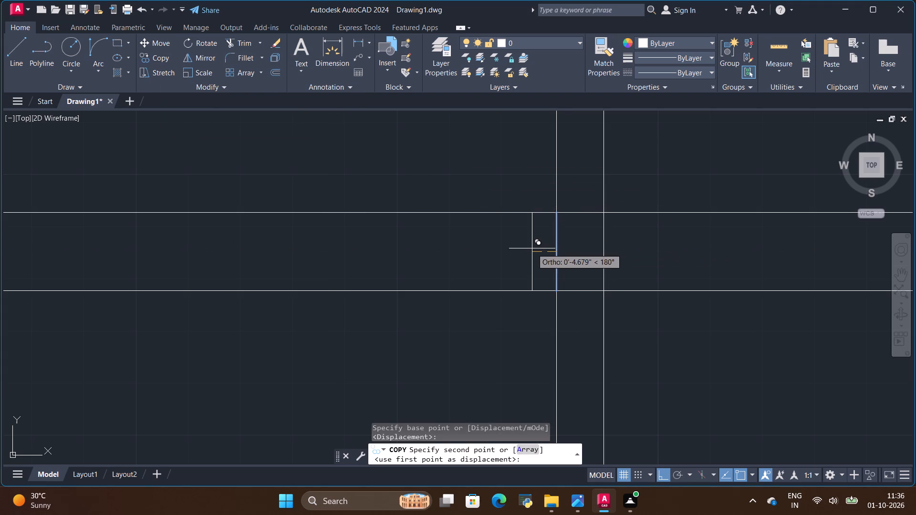
key("BackSpace")
key("8")
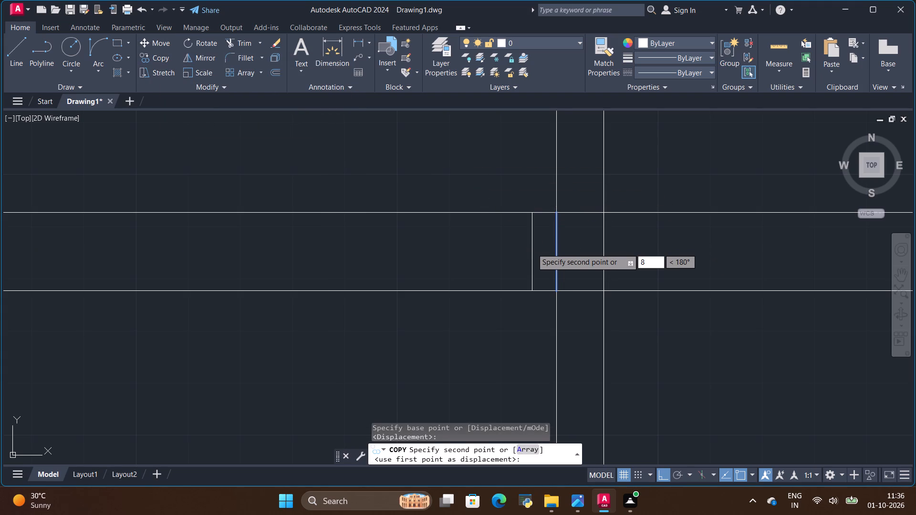
key("shift+quotedbl")
key("Return")
key("Escape")
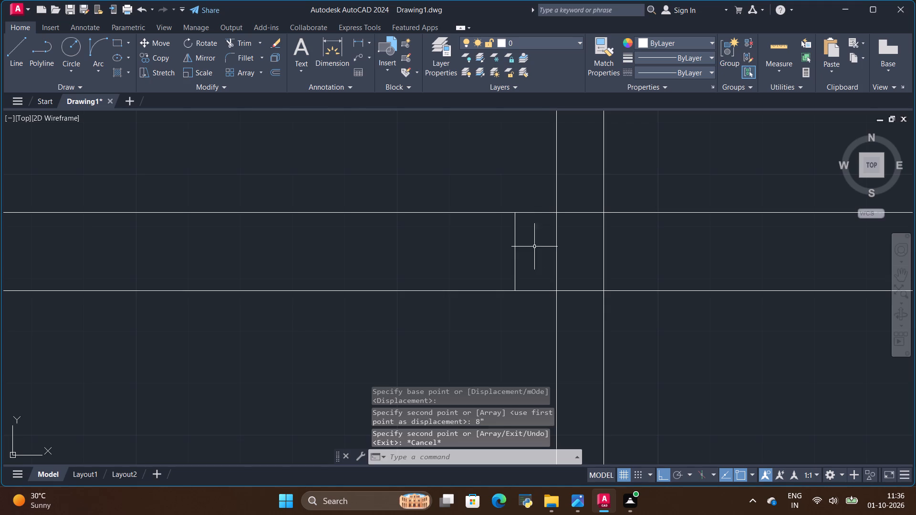
Copy the upper partition's 8" offset line 72" toward the left outer wall to mark the opening's far edge.
scroll(532, 246, "down", 4)
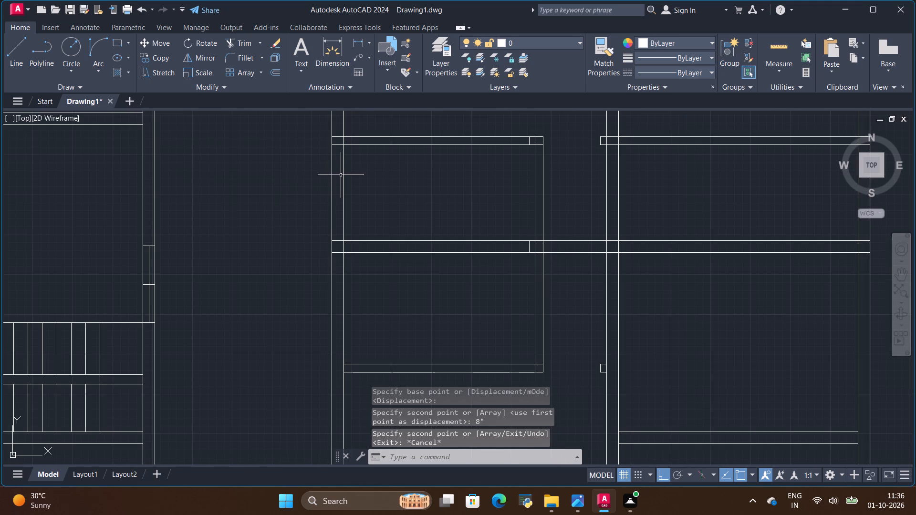
scroll(546, 226, "down", 1)
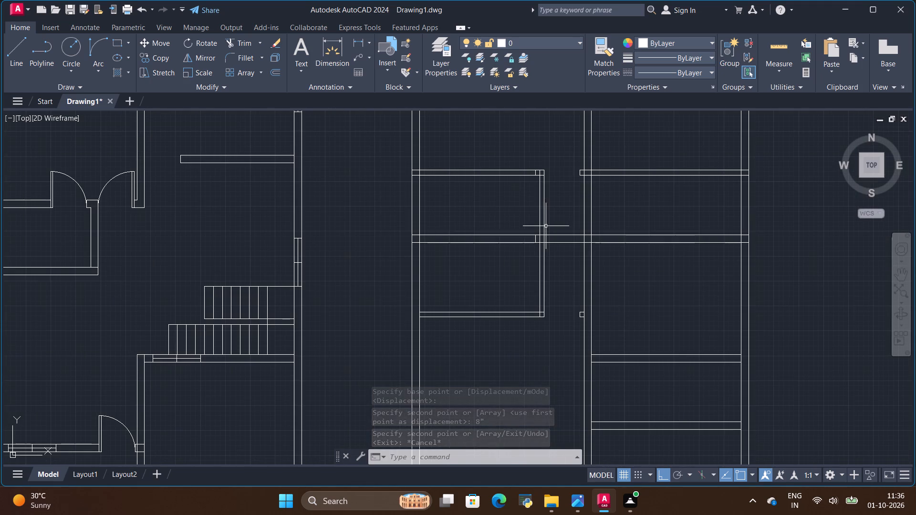
scroll(517, 151, "up", 2)
scroll(571, 197, "up", 1)
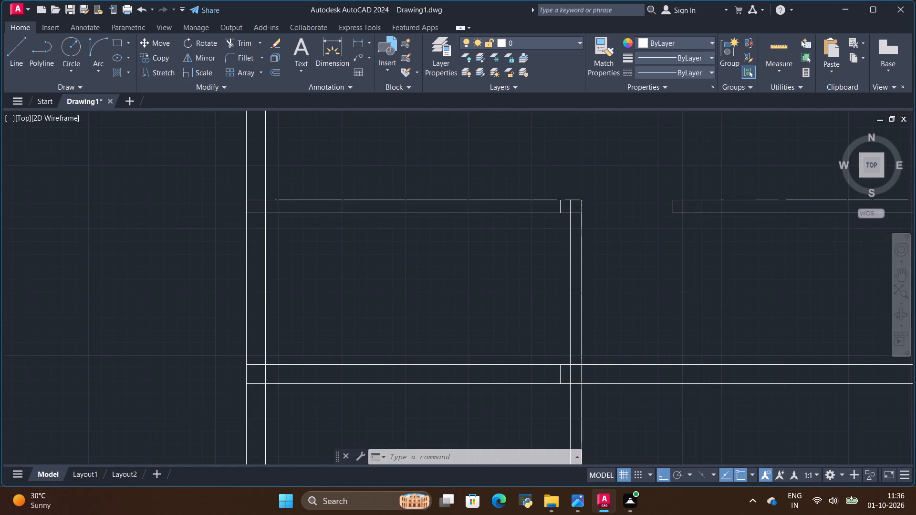
left_click(552, 212)
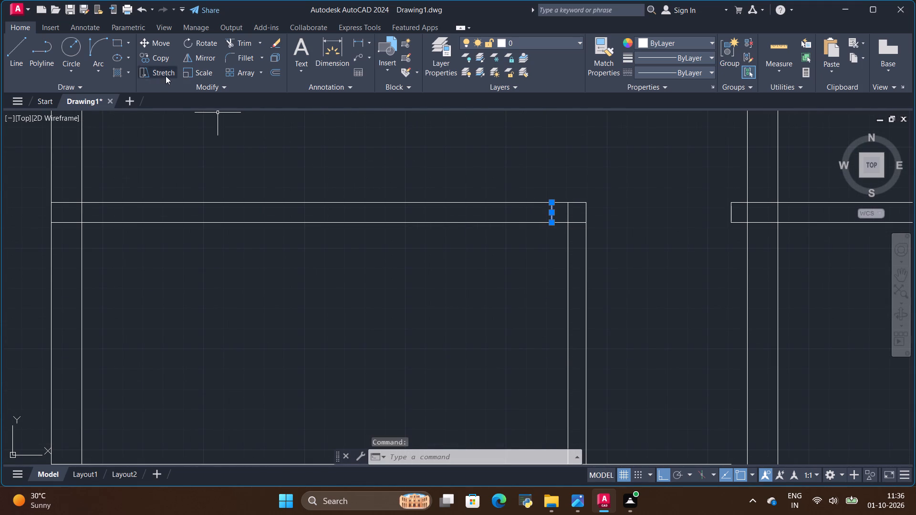
left_click(156, 56)
scroll(595, 216, "up", 2)
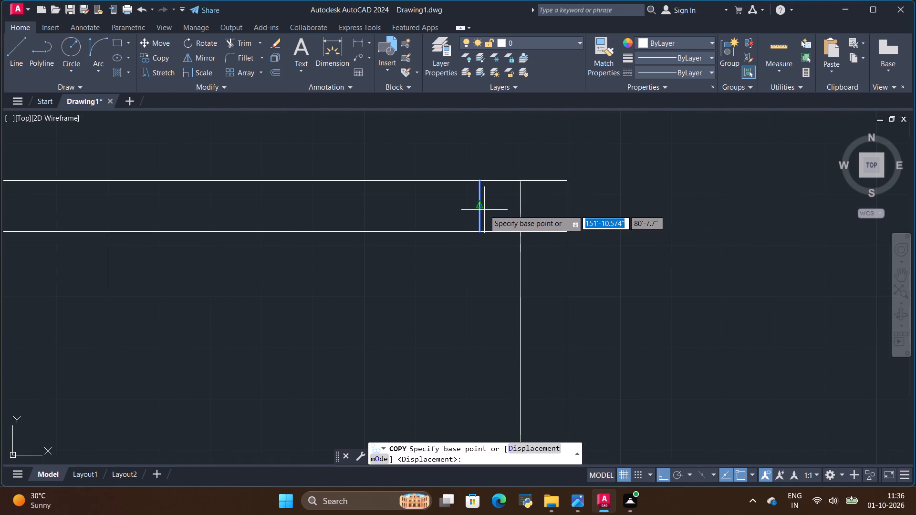
left_click(481, 207)
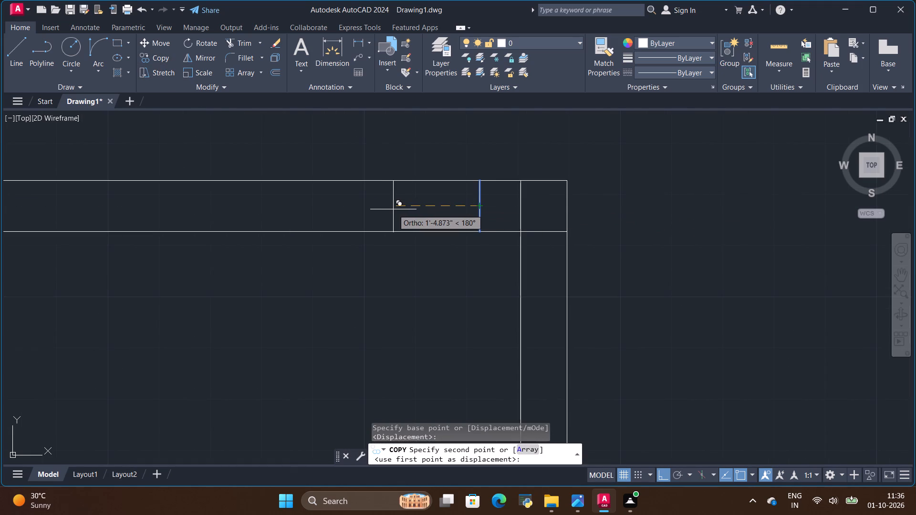
key("BackSpace")
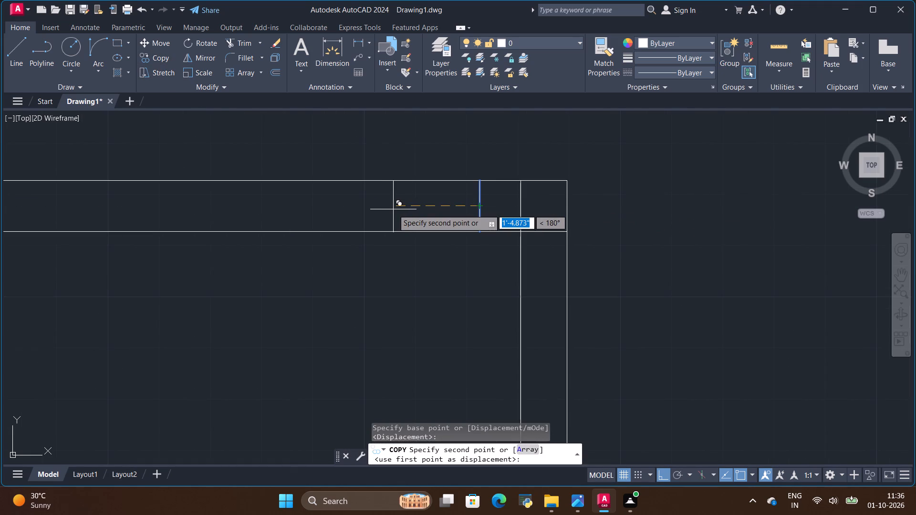
key("BackSpace")
type("72")
key("shift+quotedbl")
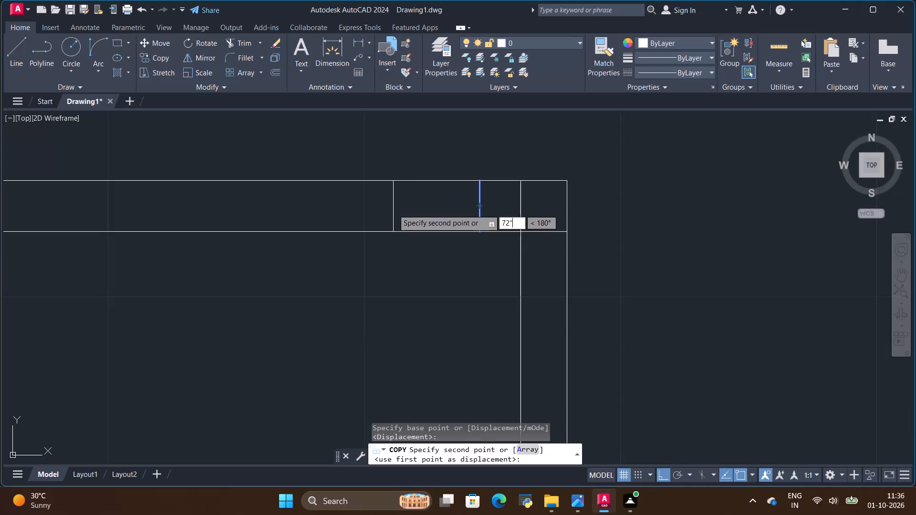
key("Return")
key("Escape")
Copy the middle partition's 8" offset line 72" toward the left outer wall to mark its opening's far edge.
scroll(406, 200, "down", 3)
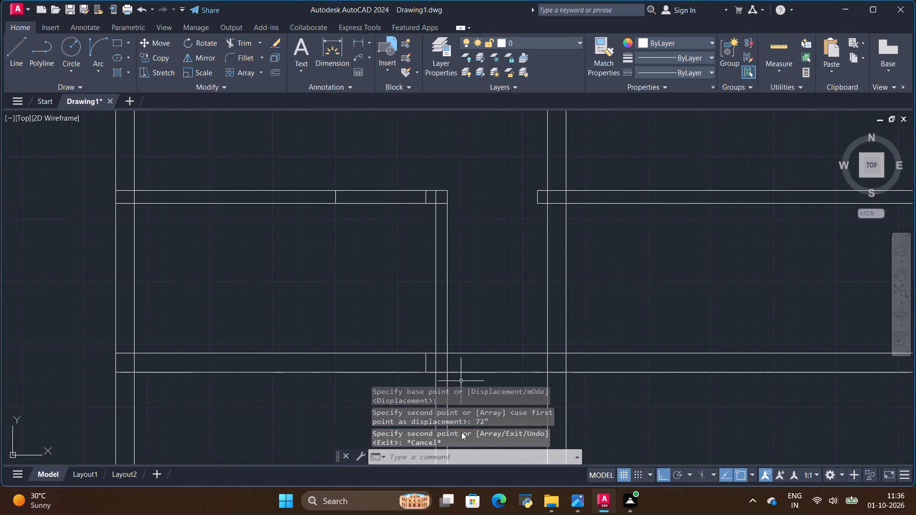
scroll(402, 290, "down", 1)
scroll(407, 346, "up", 3)
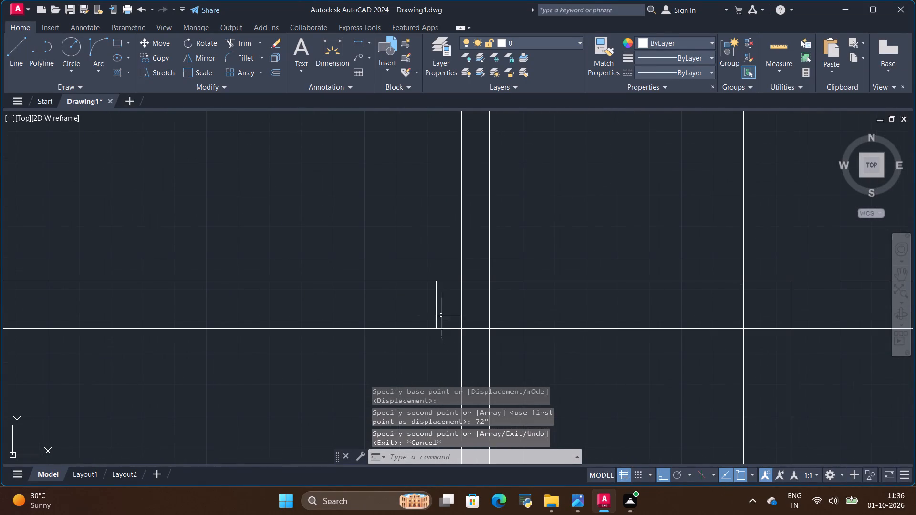
left_click(437, 312)
left_click(156, 55)
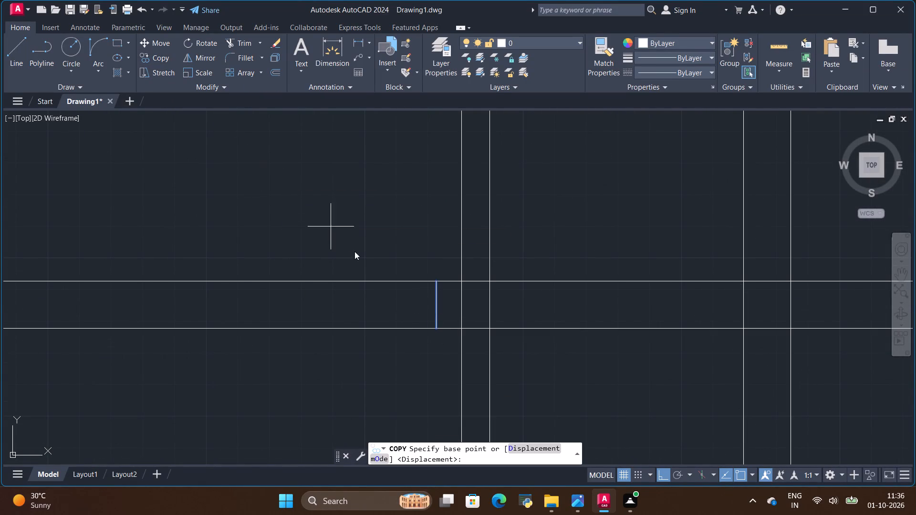
left_click(436, 308)
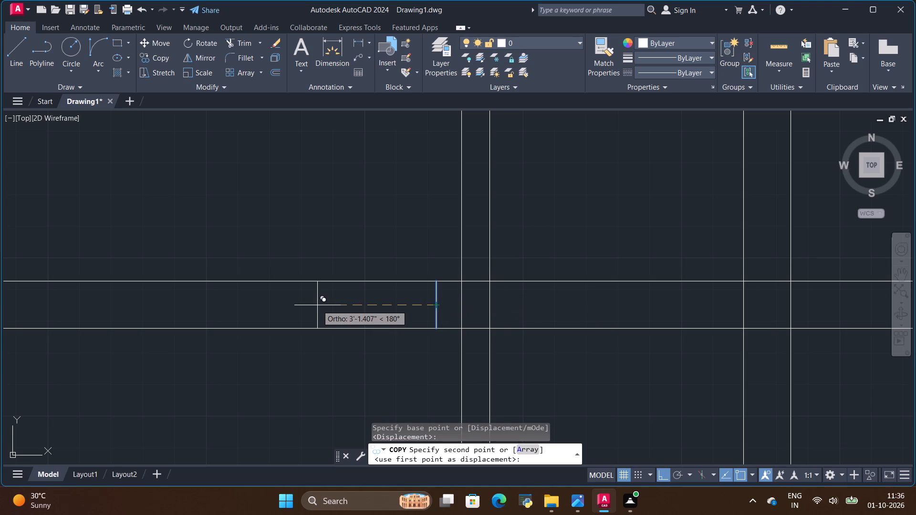
key("BackSpace")
key("BackSpace")
type("72\"")
key("Return")
key("Escape")
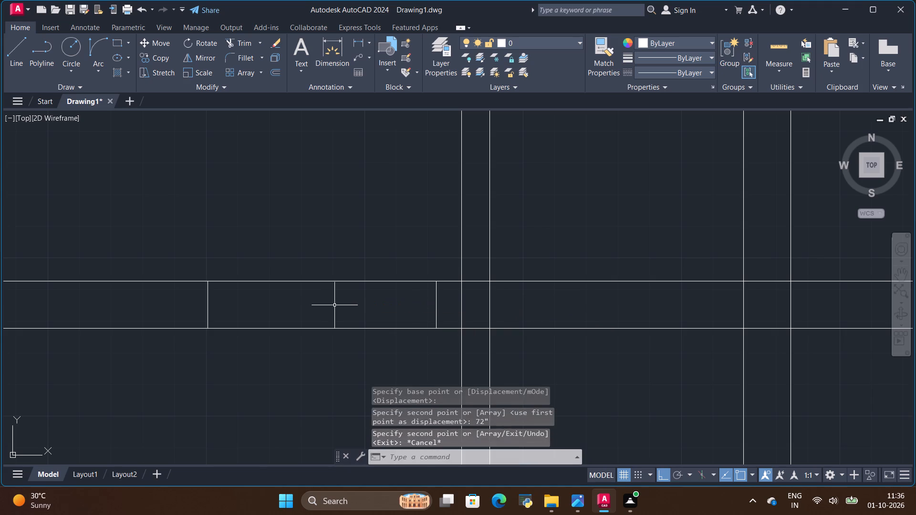
Trim the upper and middle partition lines between their edge marks to cut the two 72" openings.
scroll(372, 288, "down", 3)
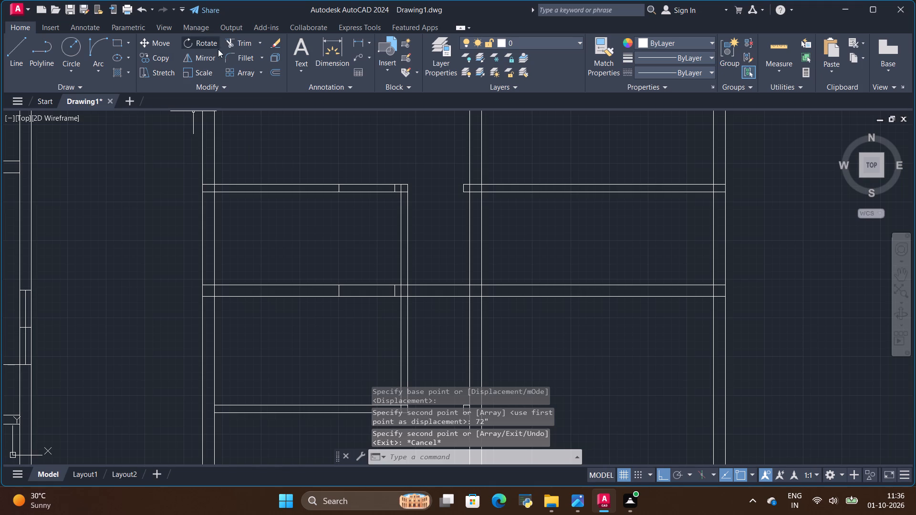
left_click(239, 42)
left_click_drag(360, 171, 367, 267)
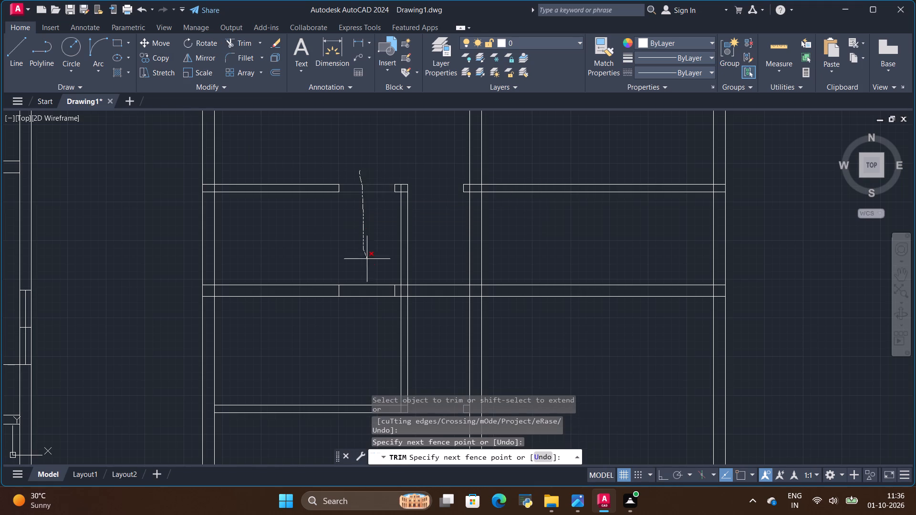
left_click_drag(367, 267, 370, 321)
scroll(406, 253, "down", 1)
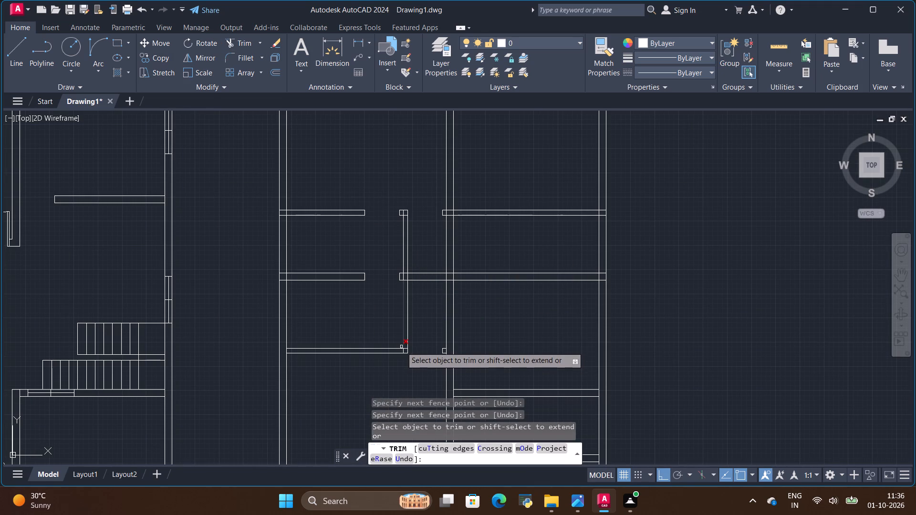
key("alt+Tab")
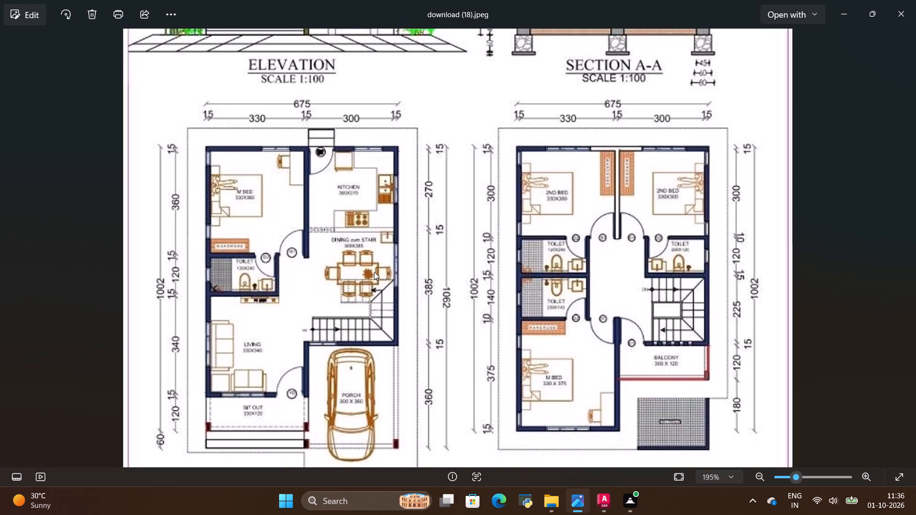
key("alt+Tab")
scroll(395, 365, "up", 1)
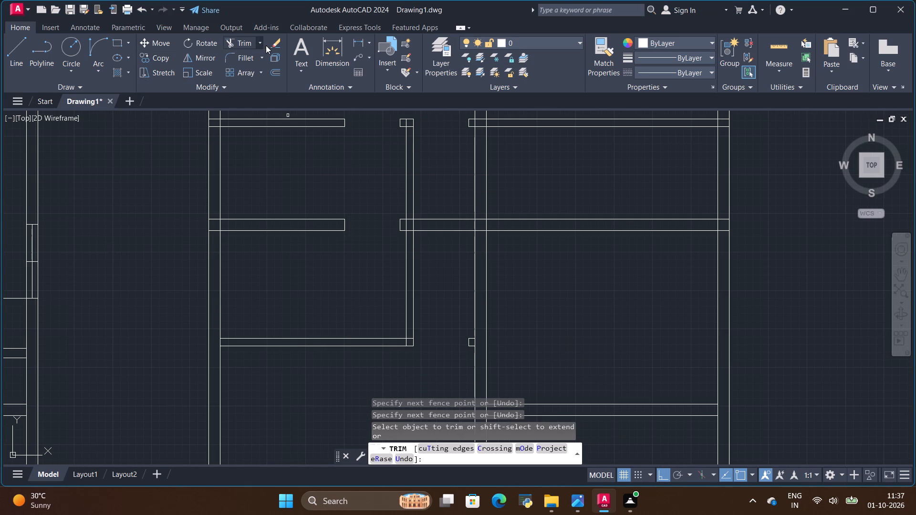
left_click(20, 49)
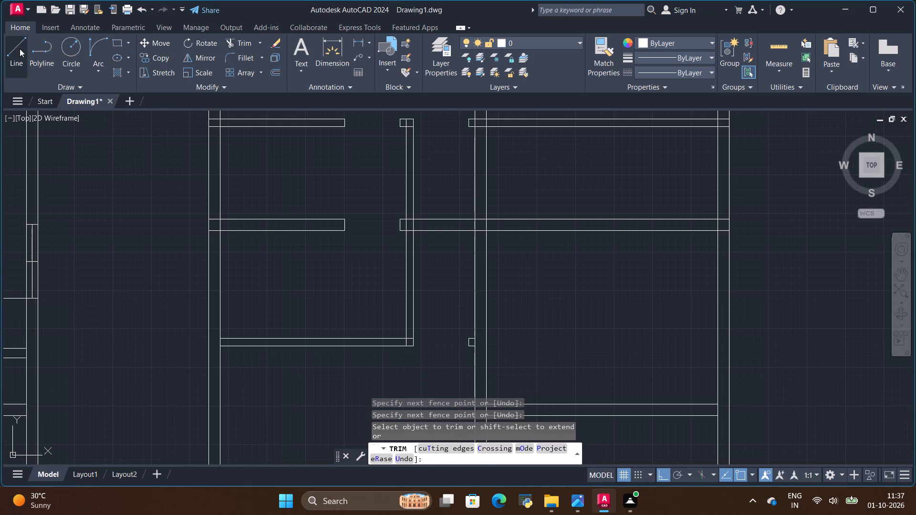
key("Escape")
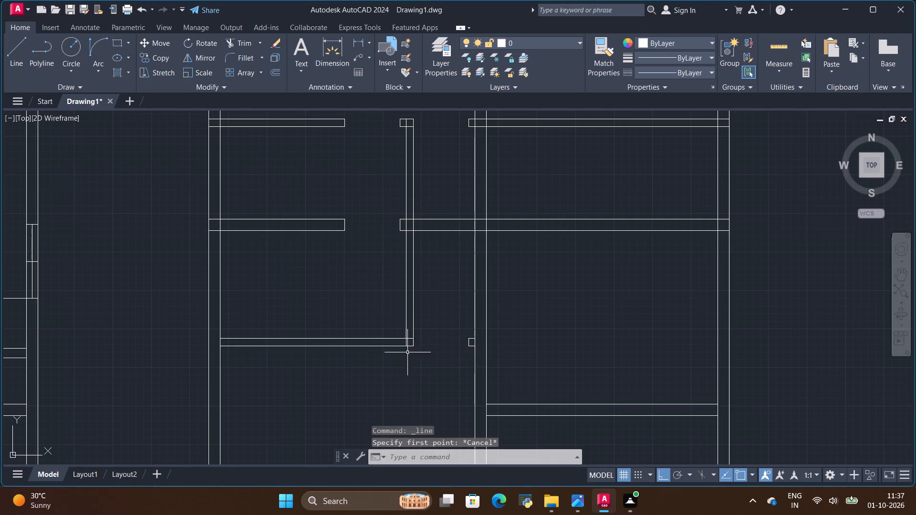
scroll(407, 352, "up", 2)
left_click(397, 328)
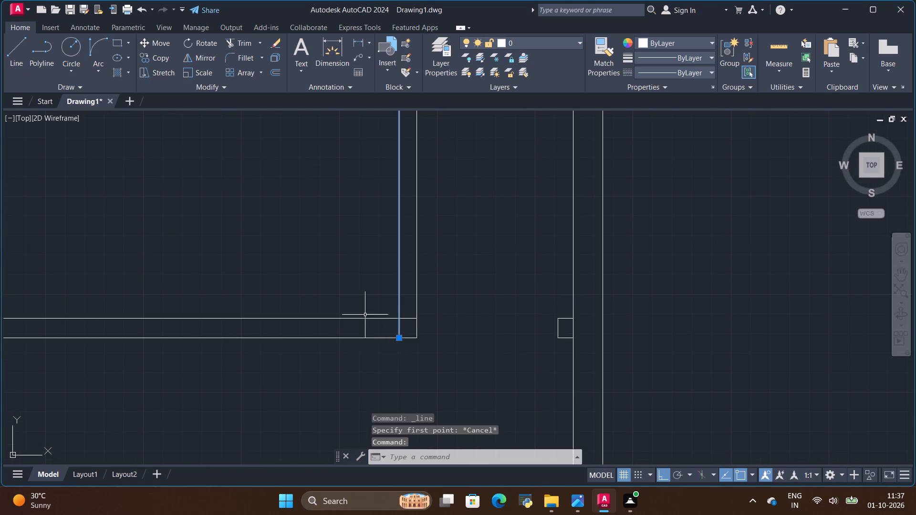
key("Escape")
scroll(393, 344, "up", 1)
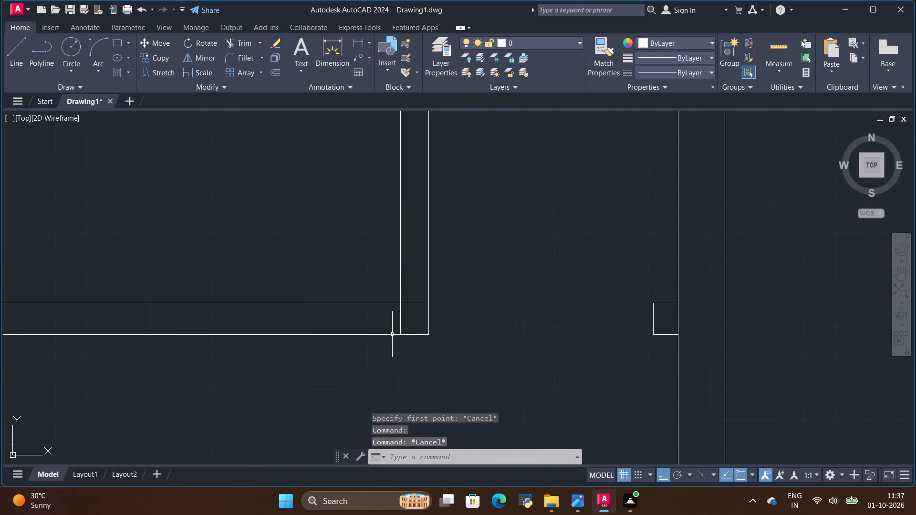
Draw a short line across the lower partition's thickness, in line with the toilet side wall's inner face.
left_click(19, 48)
scroll(430, 352, "up", 1)
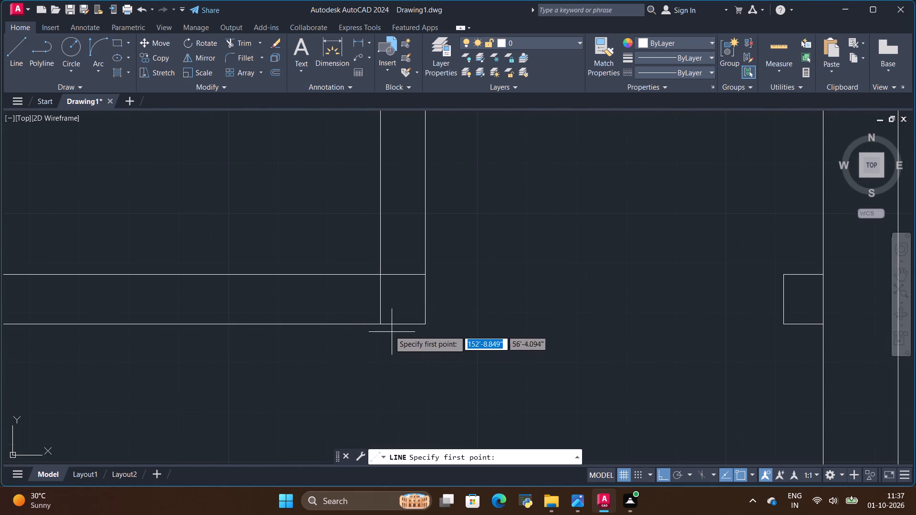
left_click(381, 325)
left_click(382, 273)
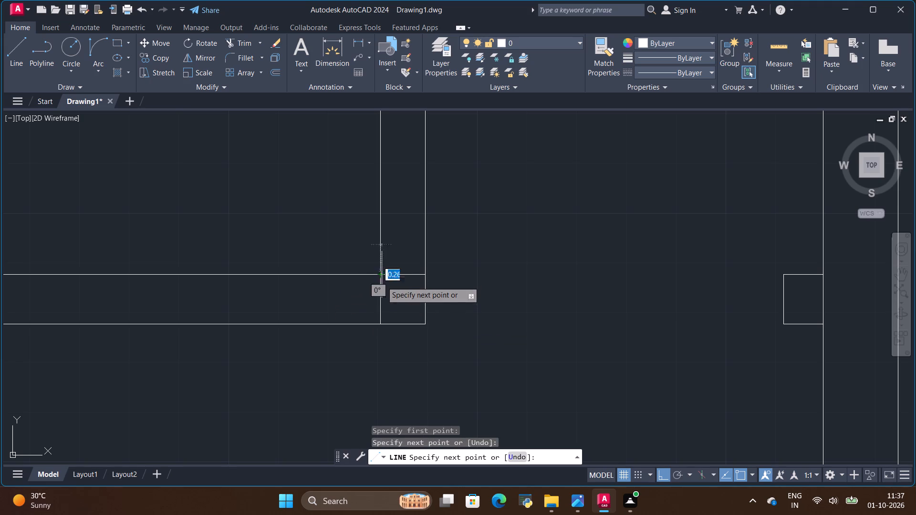
key("Escape")
Copy the lower partition's new short line 8" toward the left outer wall.
left_click(380, 303)
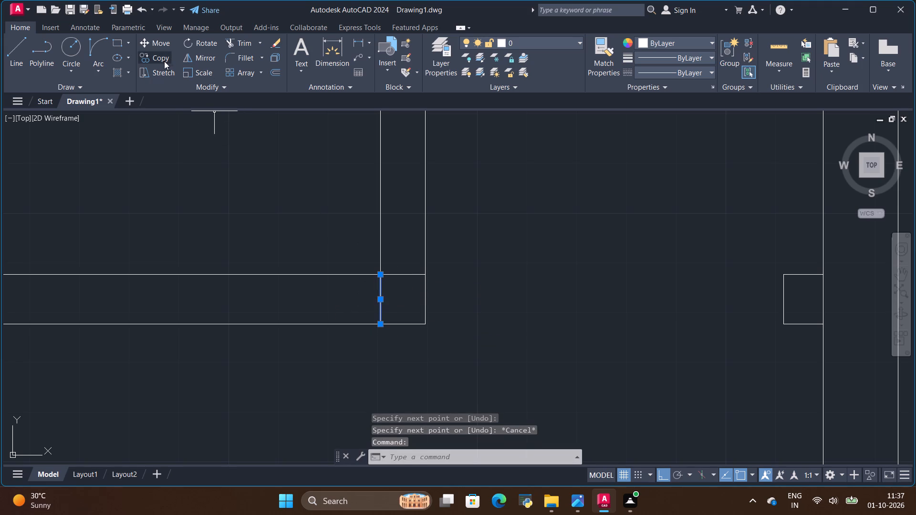
left_click(162, 58)
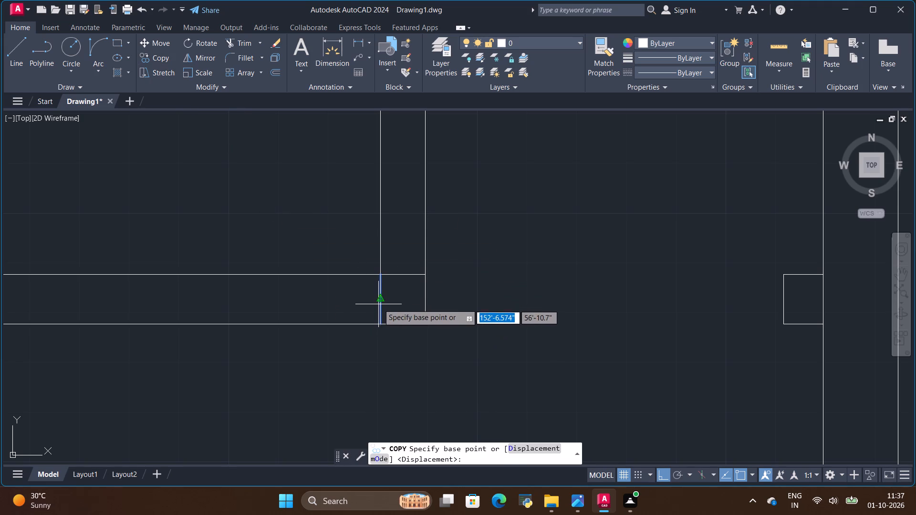
left_click(379, 303)
key("BackSpace")
key("BackSpace")
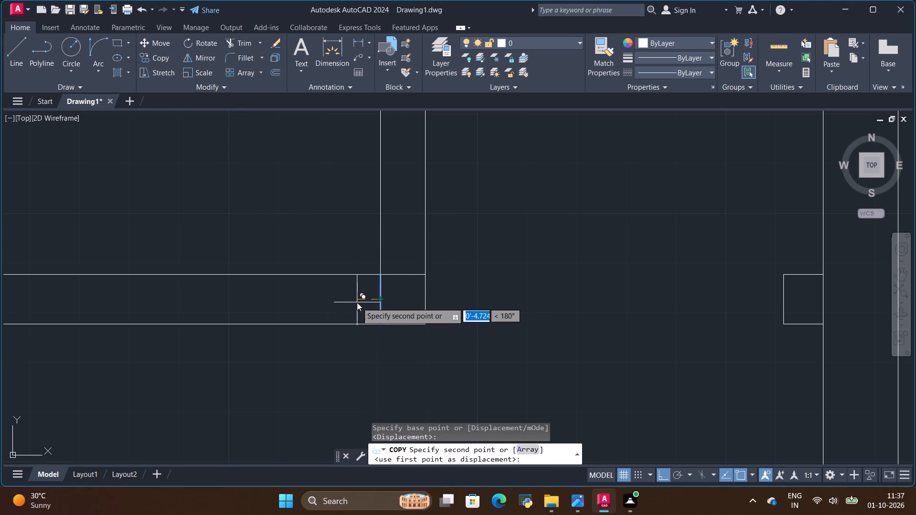
key("8")
key("shift+quotedbl")
key("Return")
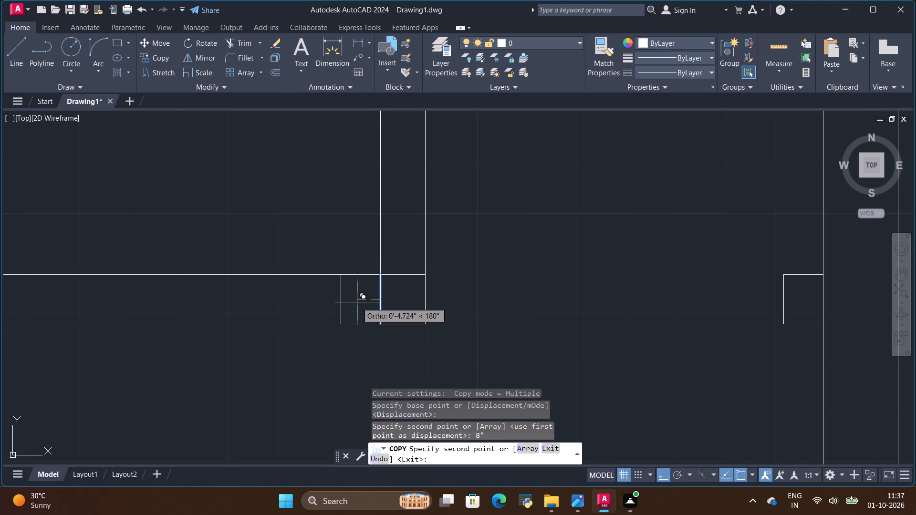
key("Escape")
Copy the lower partition's 8" offset line 72" toward the left outer wall to mark the opening's far edge.
scroll(397, 289, "down", 3)
scroll(416, 297, "up", 2)
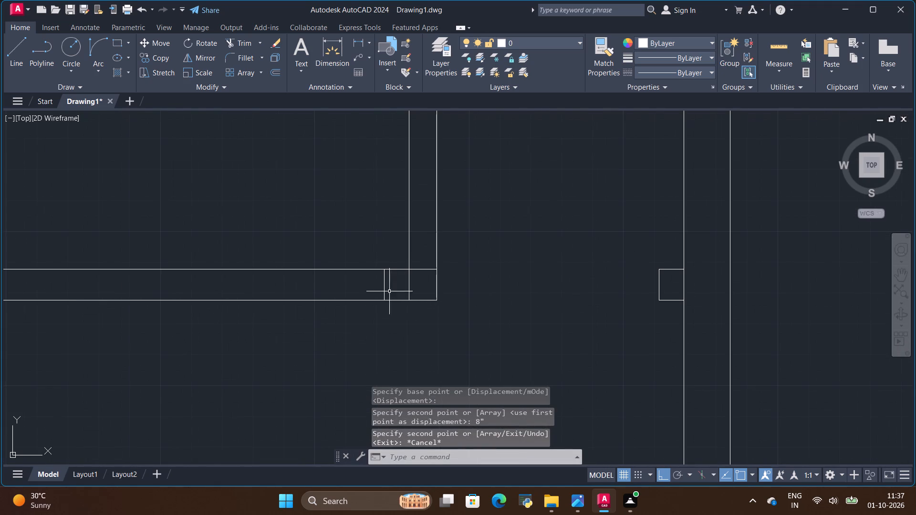
left_click(385, 288)
left_click(151, 56)
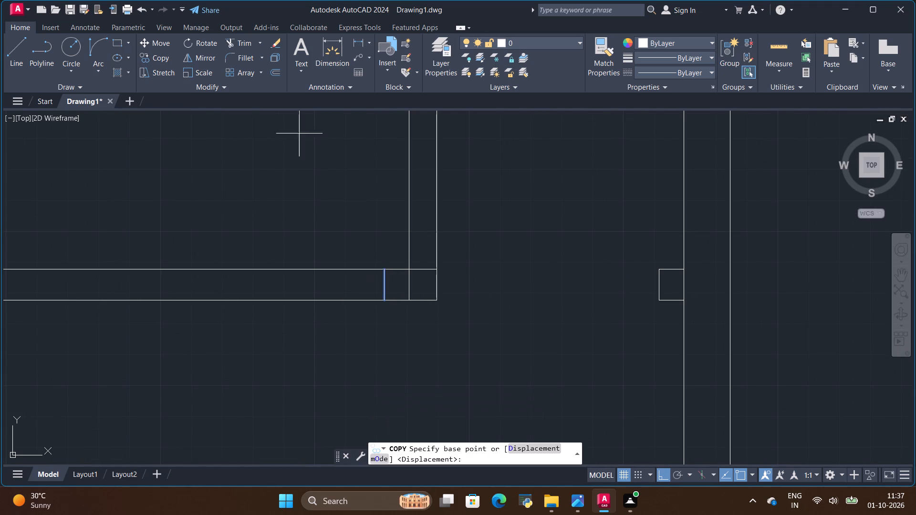
left_click(383, 288)
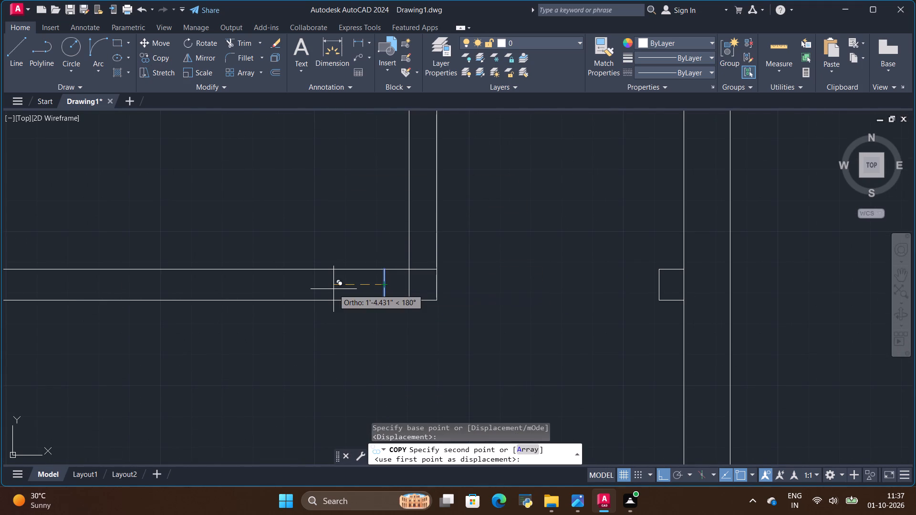
key("BackSpace")
key("BackSpace")
type("72\"")
key("Return")
key("Escape")
Trim away the two short end lines that cap the middle partition's opening.
scroll(468, 296, "up", 1)
scroll(478, 299, "down", 4)
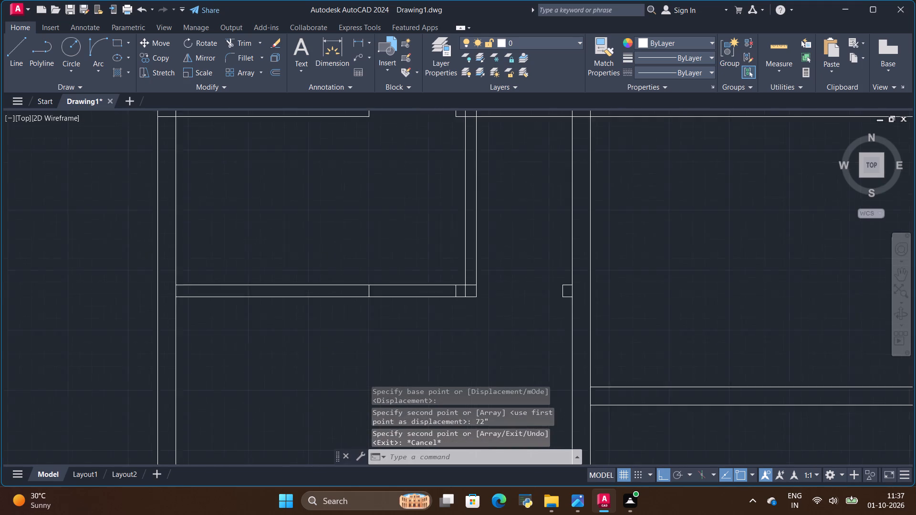
scroll(439, 144, "up", 4)
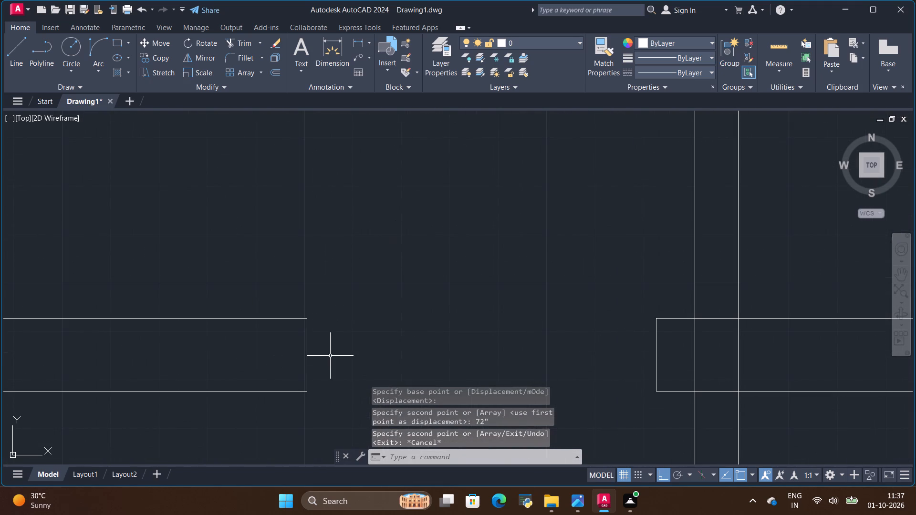
left_click(247, 39)
left_click_drag(333, 377, 290, 365)
left_click_drag(670, 362, 602, 356)
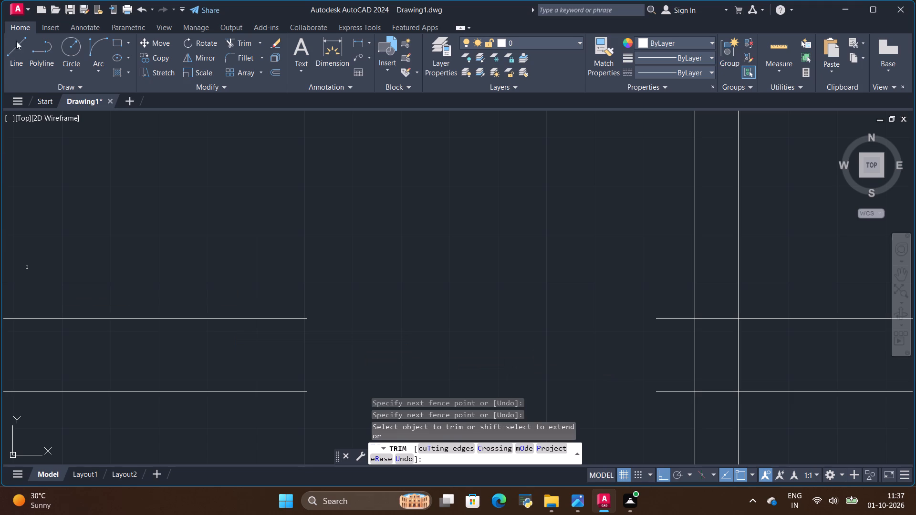
Draw a line across the middle partition's gap to reconnect its upper face.
left_click(7, 47)
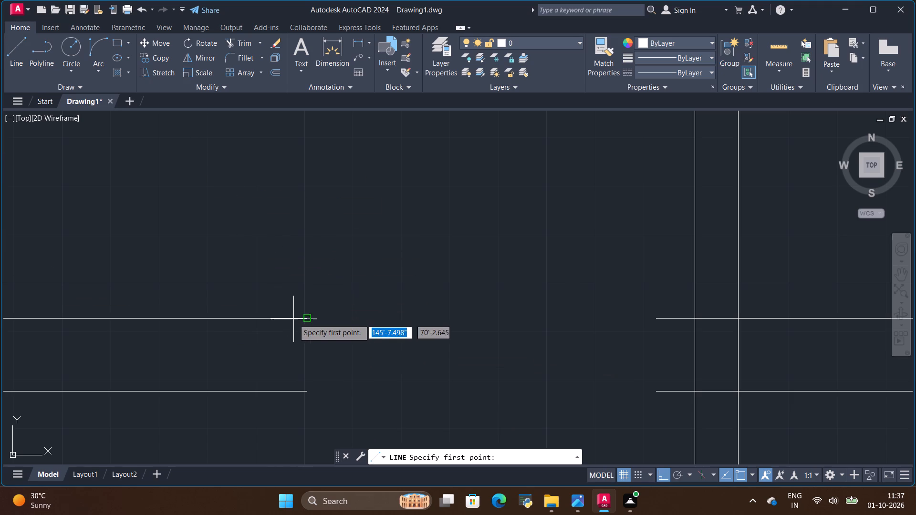
left_click(307, 320)
left_click(652, 334)
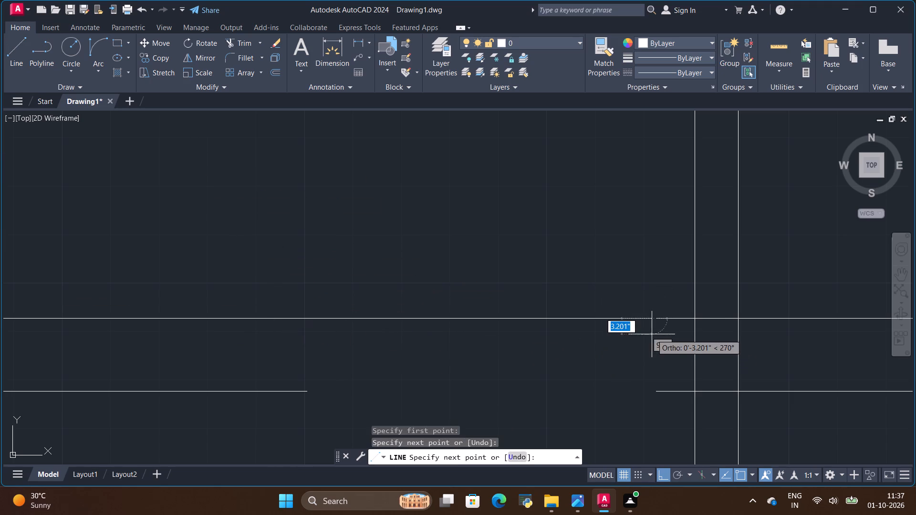
left_click(669, 321)
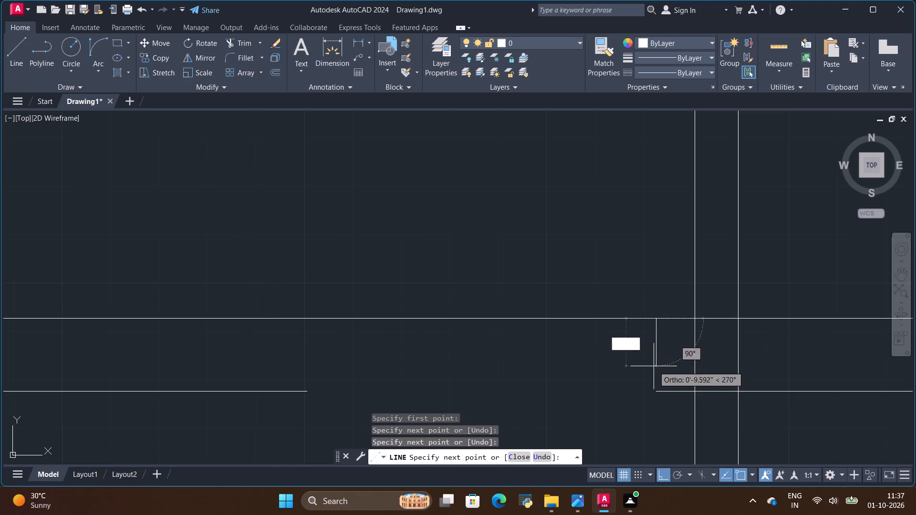
key("Escape")
Stretch the middle partition's lower face line across the gap to meet the line end on the other side.
left_click(656, 393)
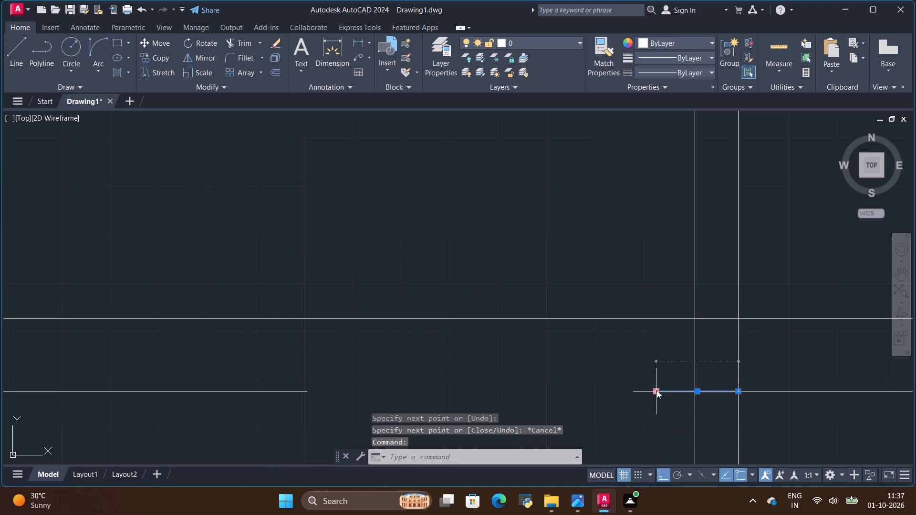
left_click_drag(656, 390, 593, 390)
left_click(287, 391)
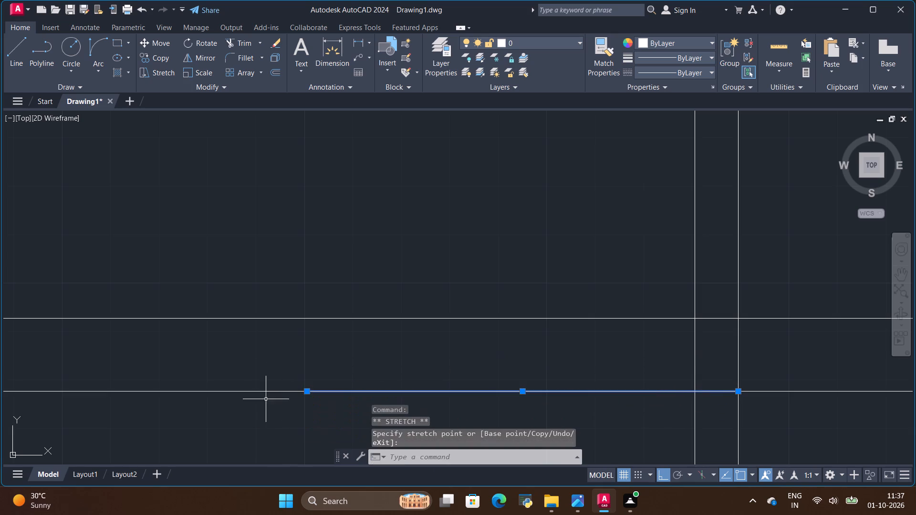
key("Escape")
Trim the lower partition's lines between its edge marks to cut the 72" opening.
scroll(484, 229, "down", 5)
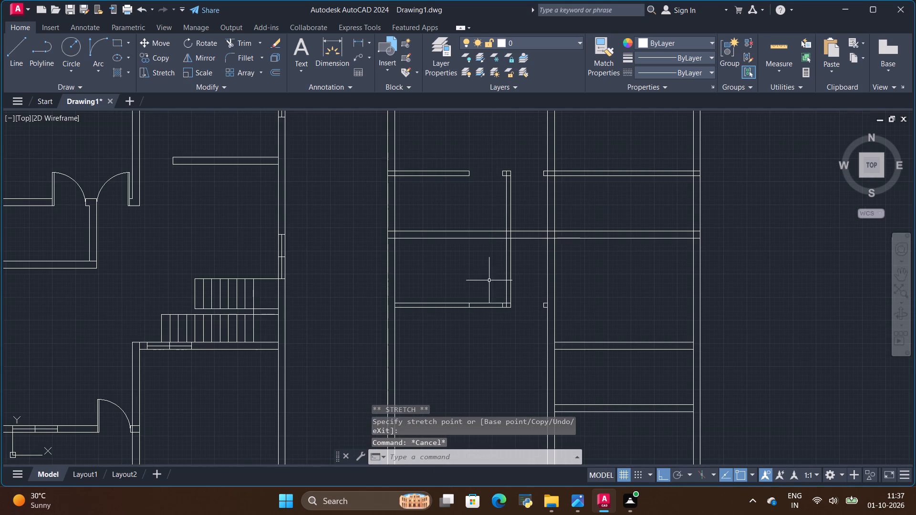
left_click(244, 40)
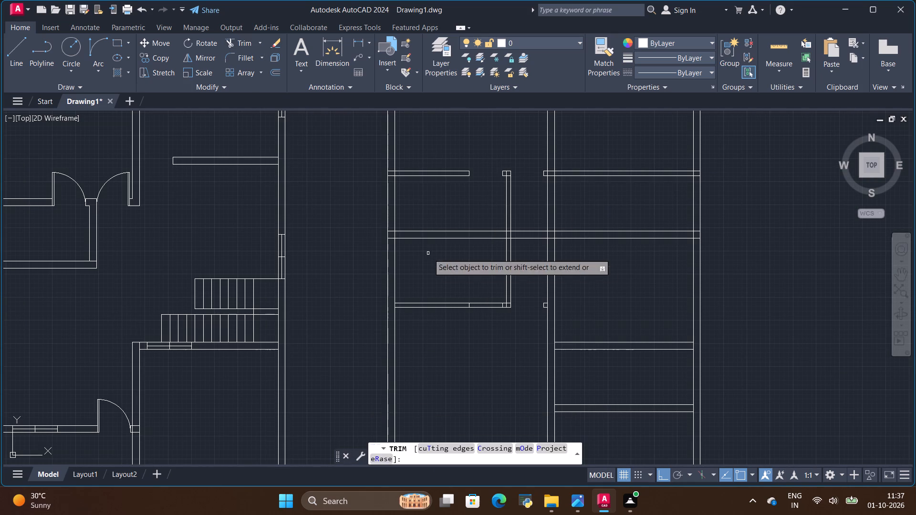
scroll(511, 305, "up", 1)
left_click_drag(474, 287, 474, 318)
Trim the overlapping lines inside the toilet side wall's corners at the lower and upper partitions.
scroll(500, 303, "up", 5)
left_click_drag(513, 288, 478, 339)
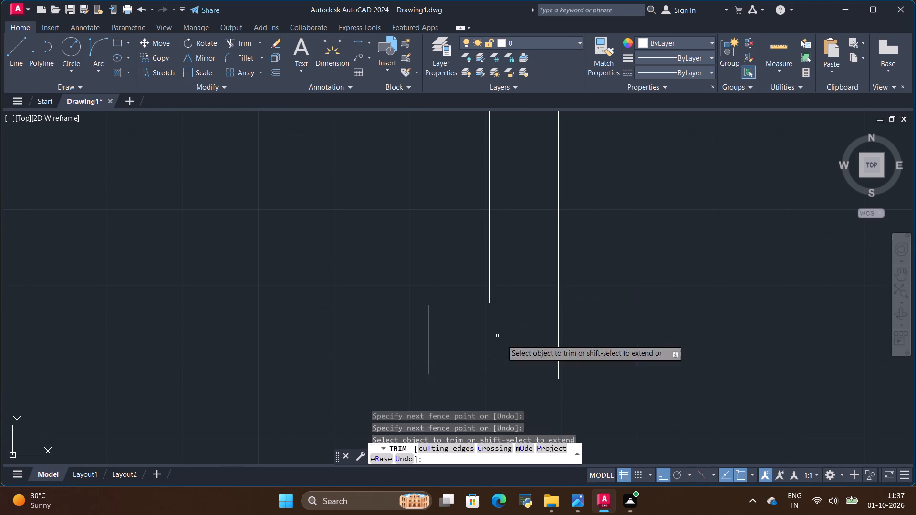
scroll(542, 403, "down", 5)
scroll(585, 132, "up", 5)
left_click_drag(541, 245, 590, 302)
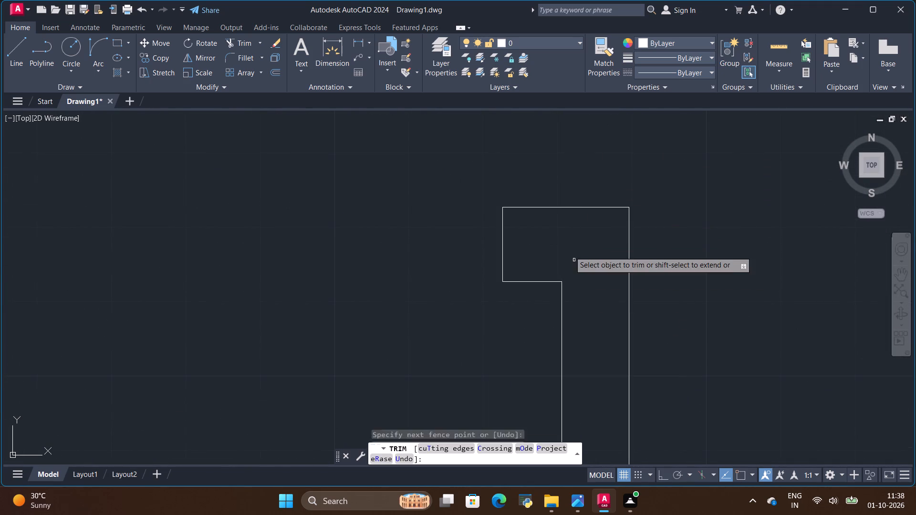
Trim the central wall's face line where the lower partition's short stub joins it.
scroll(564, 243, "down", 6)
scroll(616, 230, "up", 2)
scroll(603, 220, "down", 2)
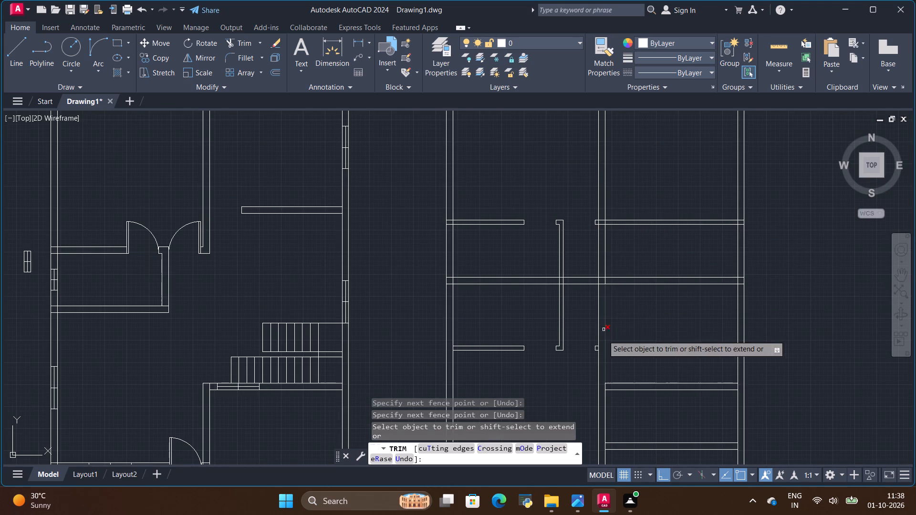
scroll(564, 334, "up", 1)
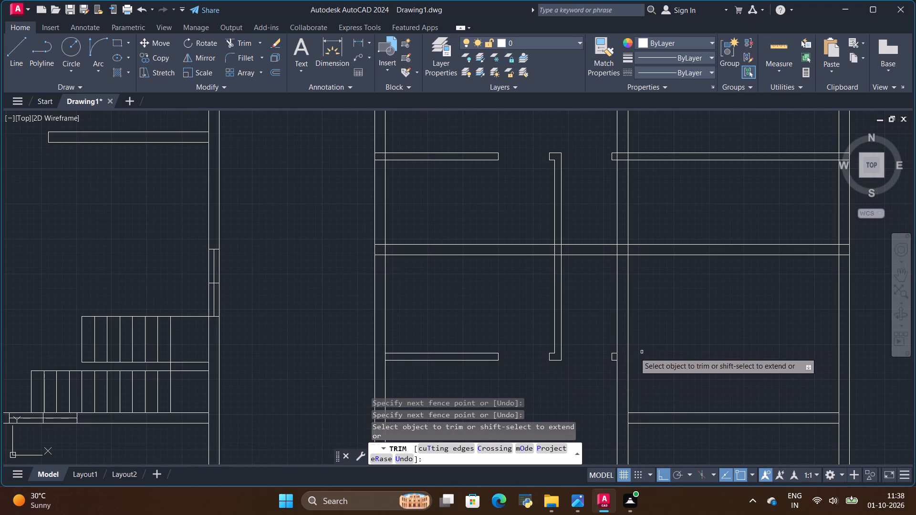
scroll(623, 358, "up", 4)
left_click_drag(588, 357, 548, 359)
Trim the overlapping lines where the upper partition crosses the central wall, leaving its stub open to the wall.
scroll(586, 351, "down", 5)
scroll(597, 203, "up", 3)
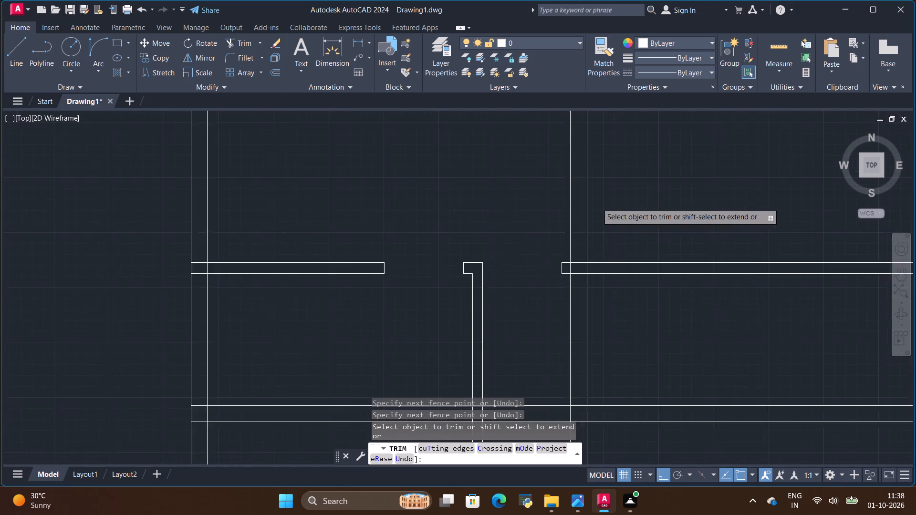
scroll(565, 314, "up", 2)
left_click_drag(547, 295, 522, 298)
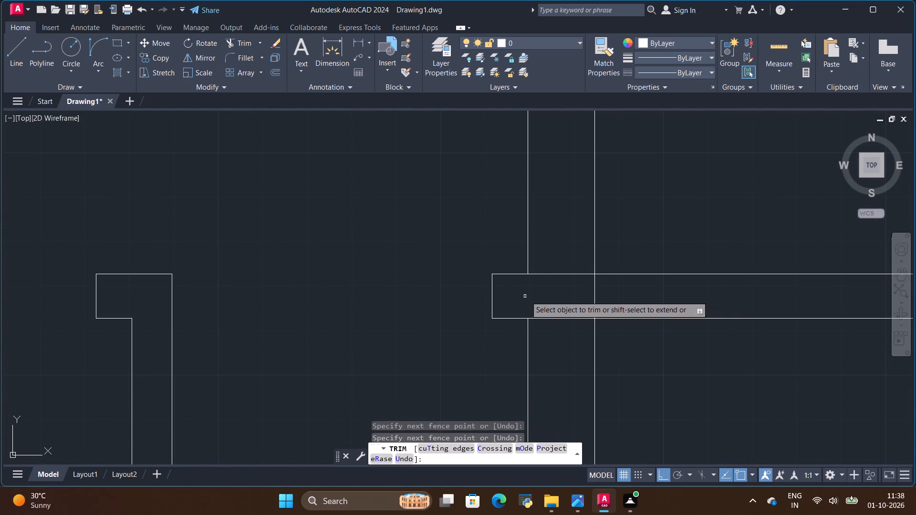
left_click_drag(557, 251, 569, 326)
scroll(597, 279, "down", 3)
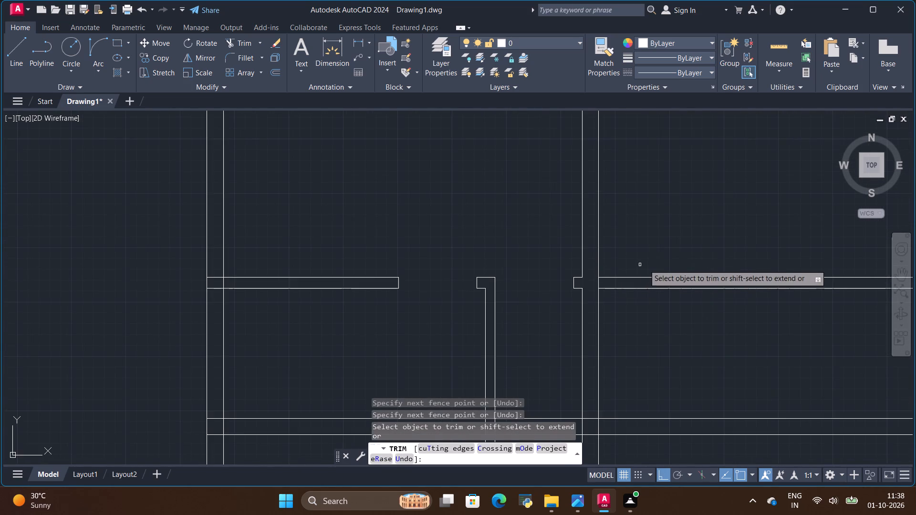
Compare the right-hand plan's upper partition with the bedroom and toilet walls around the central wall in the reference image.
scroll(651, 260, "down", 2)
key("alt+Tab")
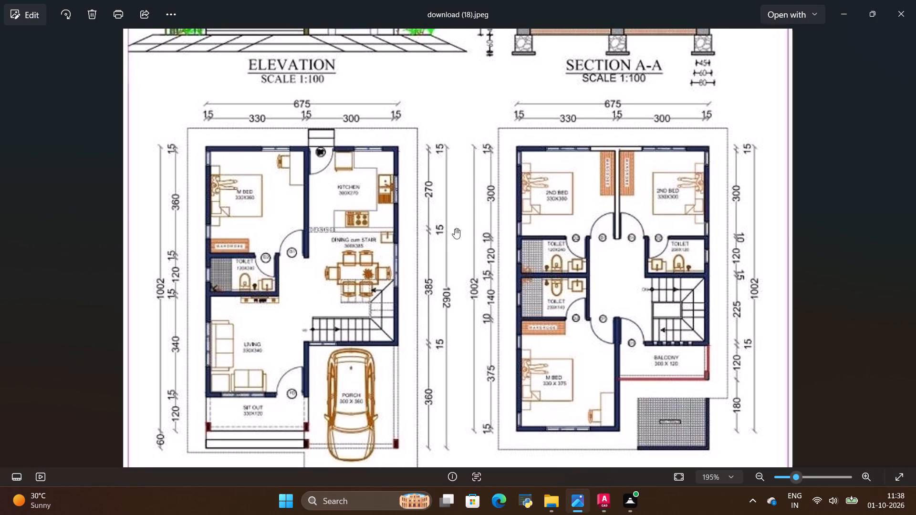
key("alt+Tab")
key("alt+Tab")
key("alt+Tab")
key("alt+Tab")
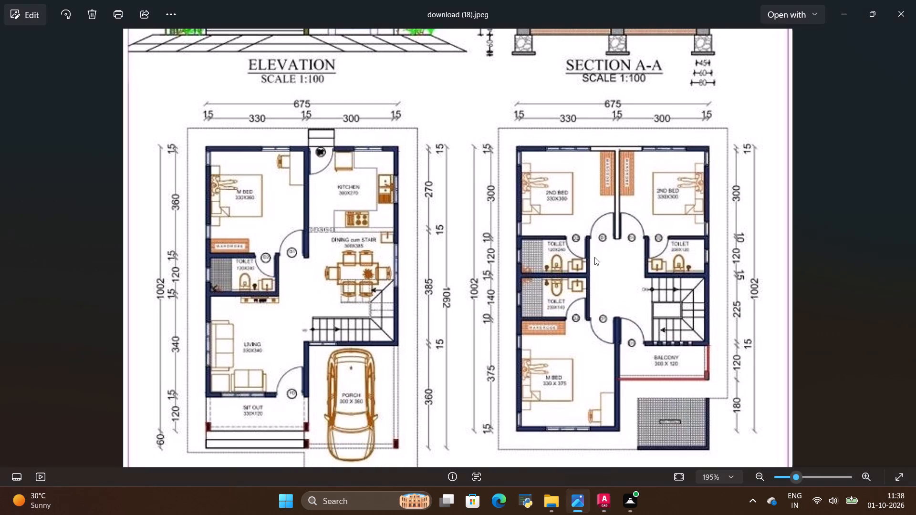
key("alt+Tab")
key("alt+Tab")
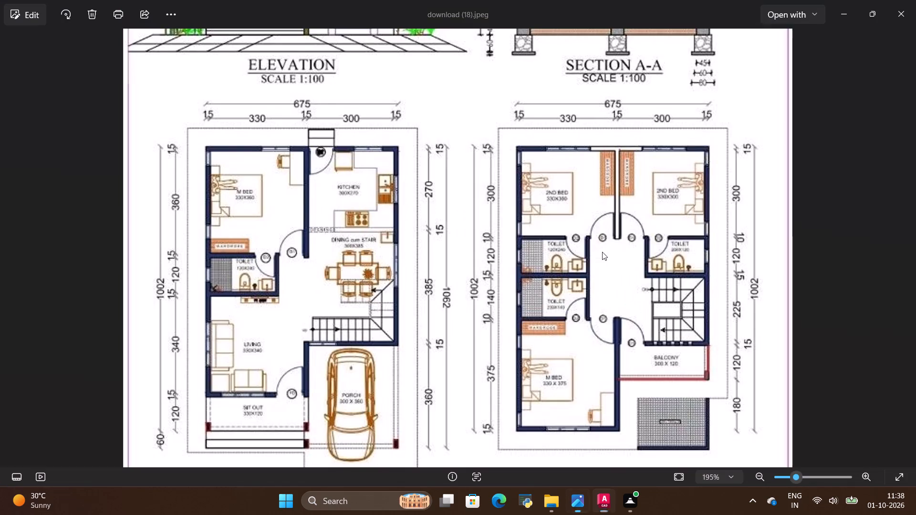
key("alt+Tab")
scroll(650, 270, "down", 2)
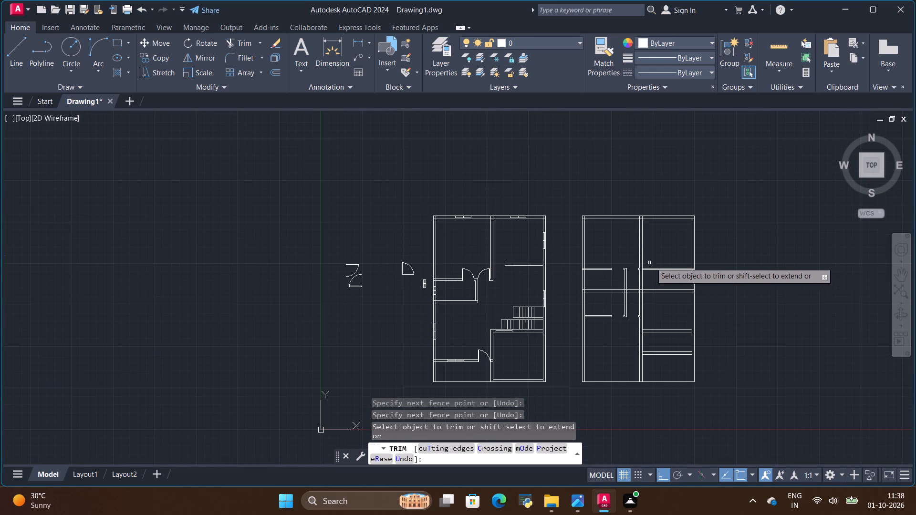
key("alt+Tab")
scroll(654, 237, "up", 1)
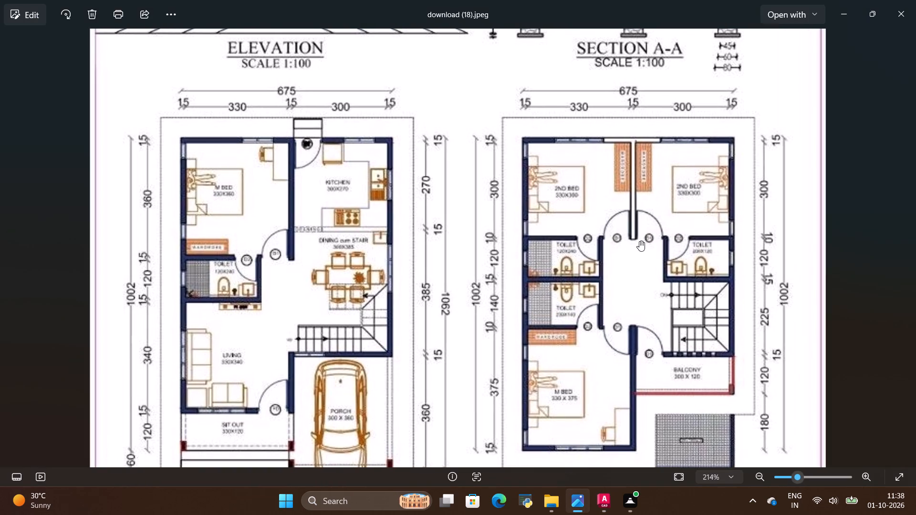
scroll(696, 233, "up", 6)
scroll(757, 238, "up", 2)
key("alt+Tab")
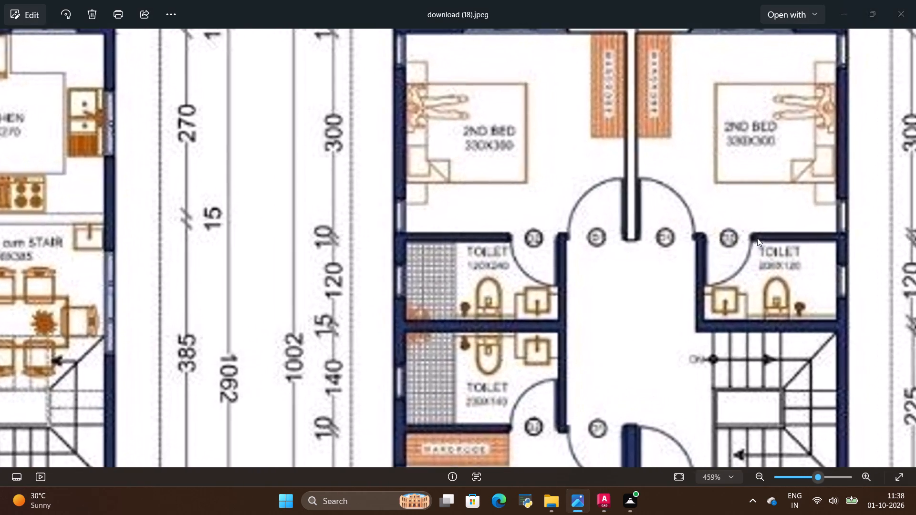
Draw a line across the upper partition's thickness where it meets the central wall's right face.
scroll(663, 278, "up", 4)
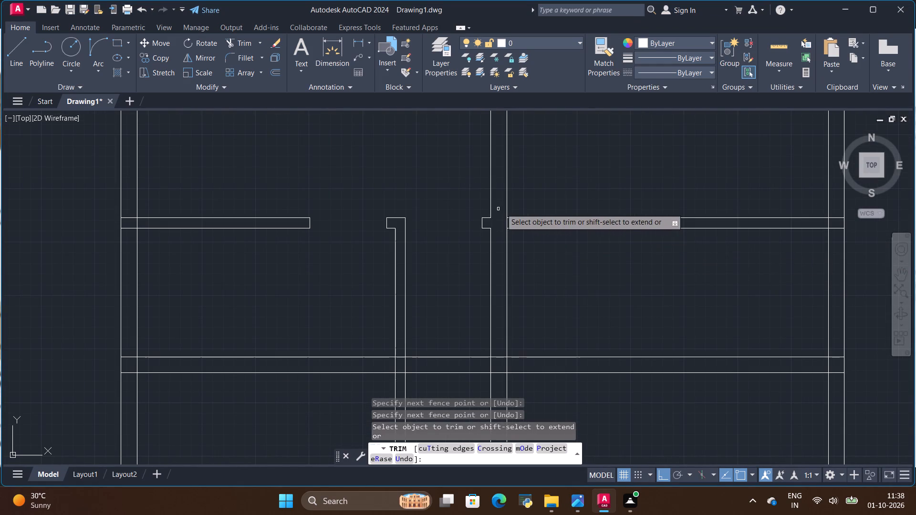
scroll(505, 206, "up", 2)
left_click(21, 49)
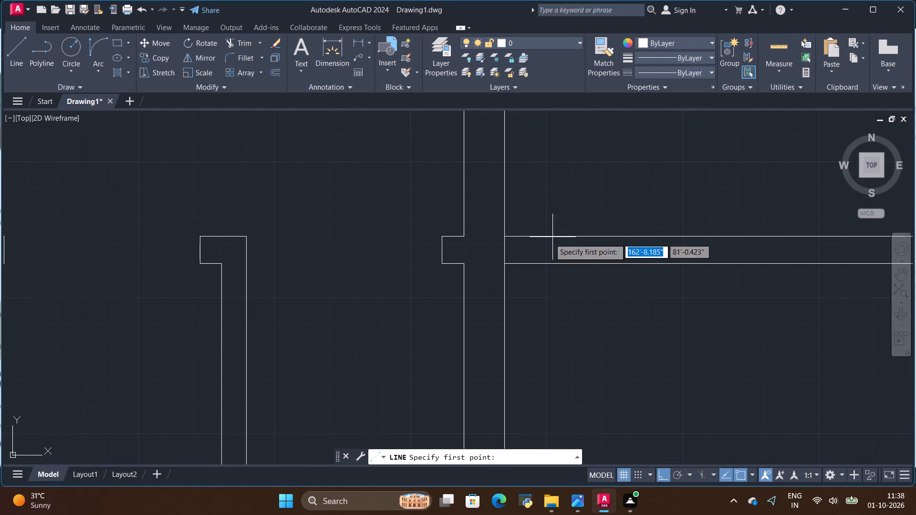
left_click(506, 237)
left_click(506, 262)
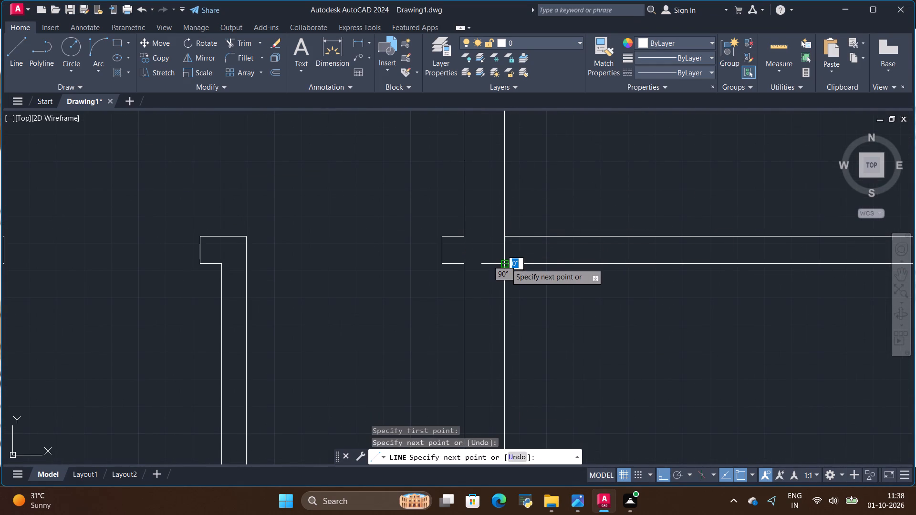
key("Escape")
Copy that end line 8" along the upper partition, away from the central wall.
scroll(508, 245, "up", 1)
left_click(500, 252)
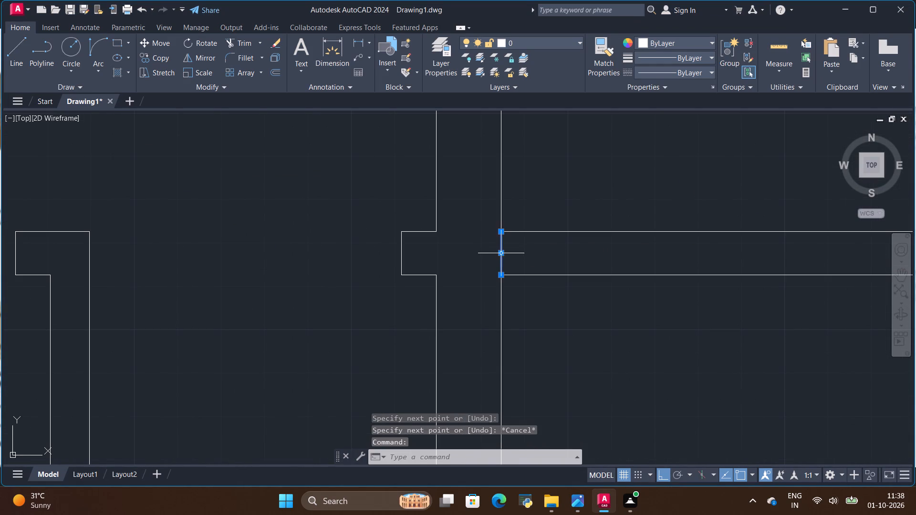
left_click(159, 56)
left_click(500, 277)
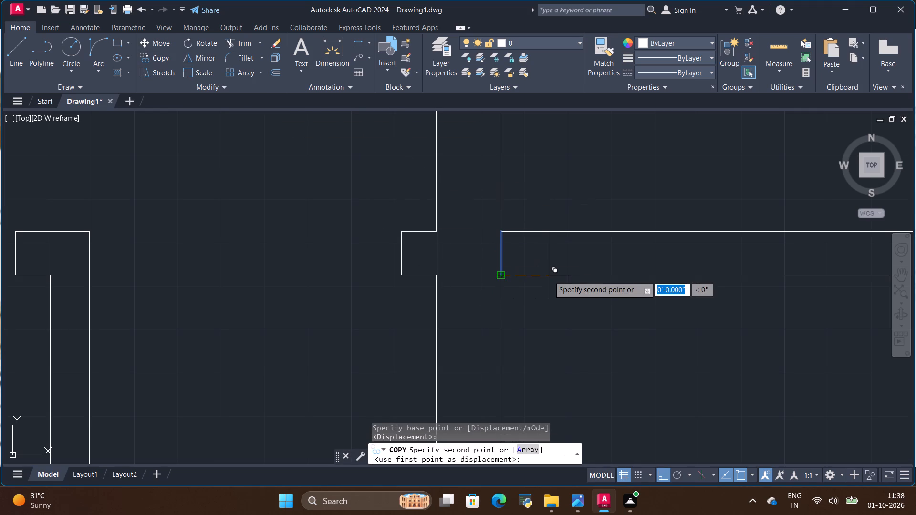
key("BackSpace")
key("BackSpace")
key("8")
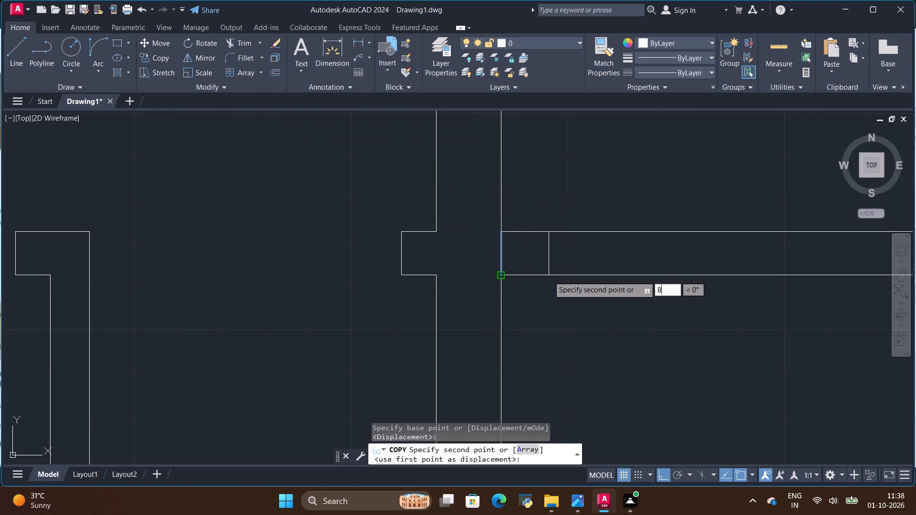
key("shift+quotedbl")
key("Return")
key("Escape")
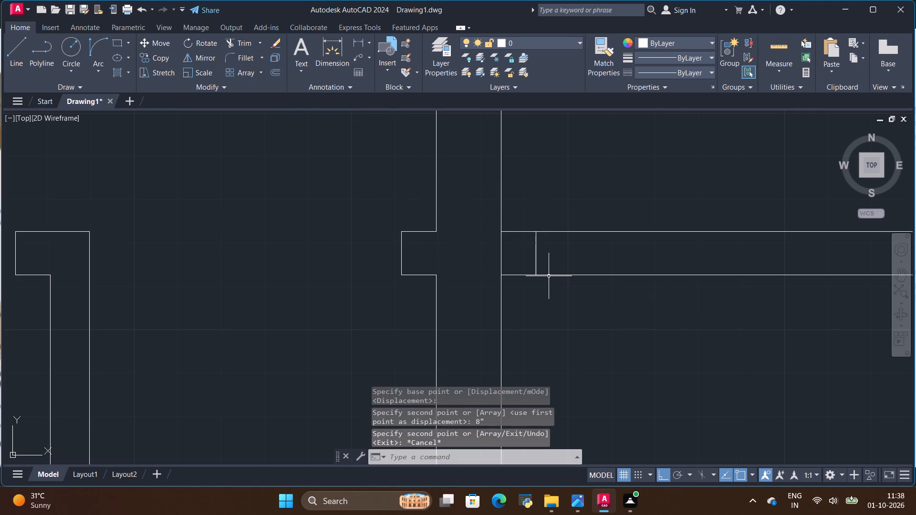
Copy the new edge mark 72" further along the upper partition toward the right outer wall.
left_click(536, 259)
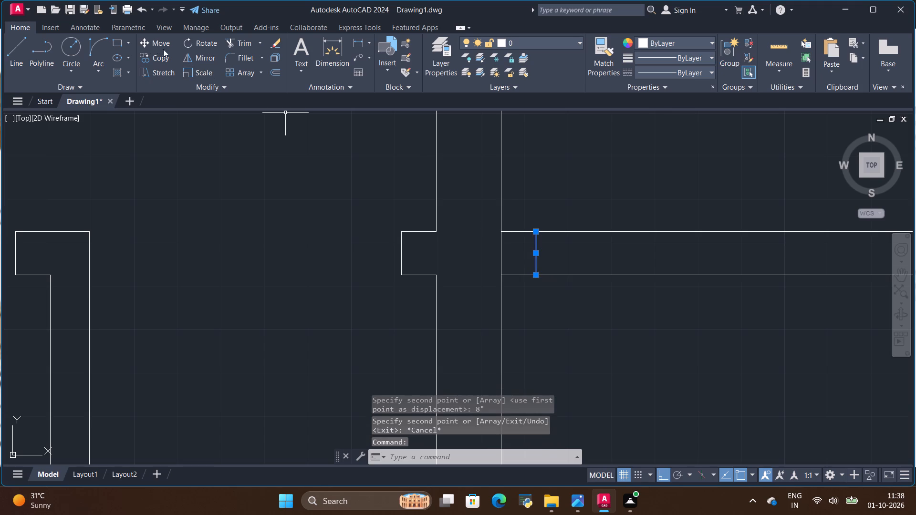
left_click(159, 58)
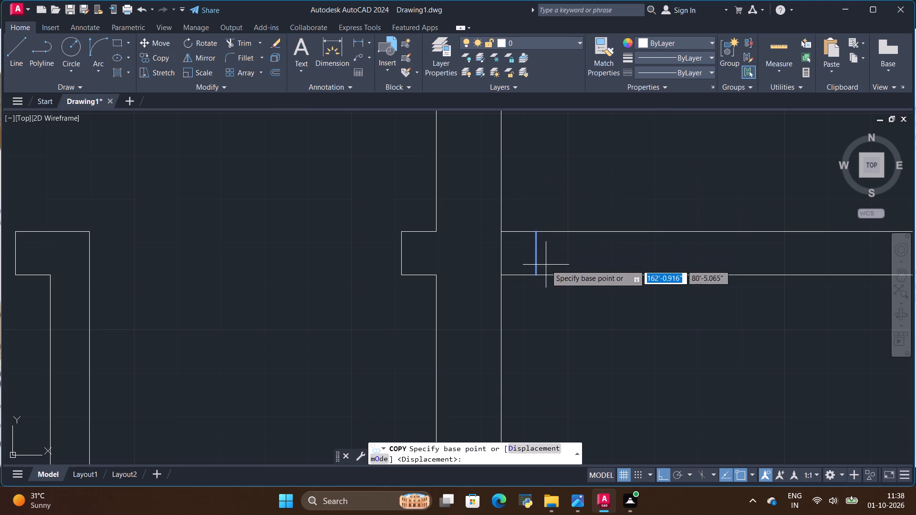
left_click(538, 272)
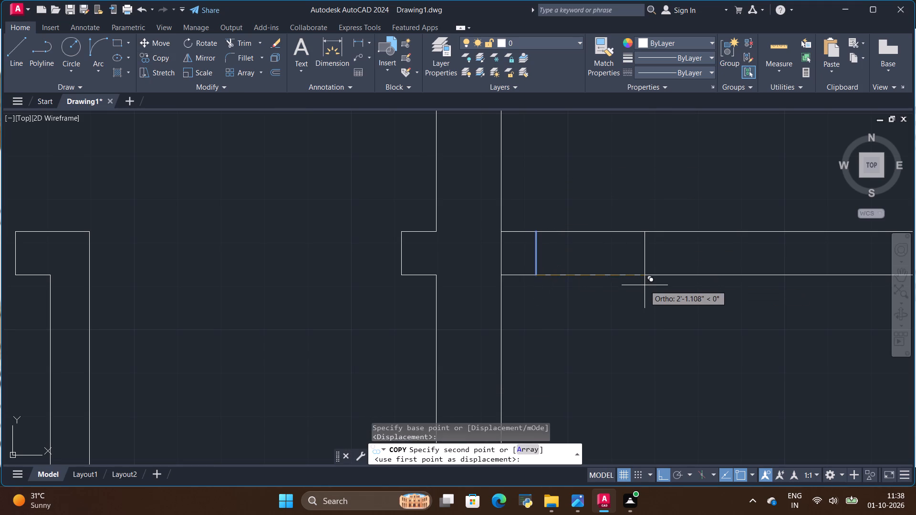
key("BackSpace")
key("BackSpace")
type("72\"")
key("Return")
key("Escape")
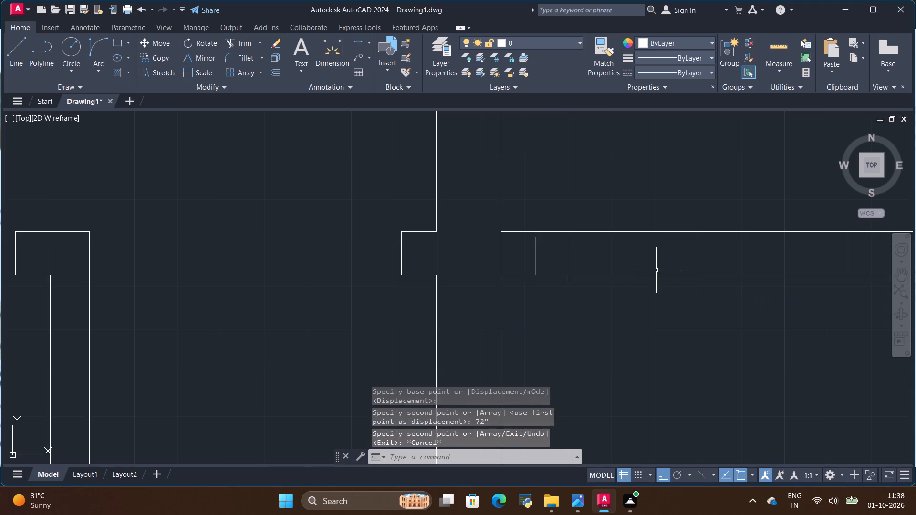
Trim the upper partition's lines between the two edge marks to cut the 72" opening beside the central wall.
scroll(650, 271, "down", 2)
left_click(239, 39)
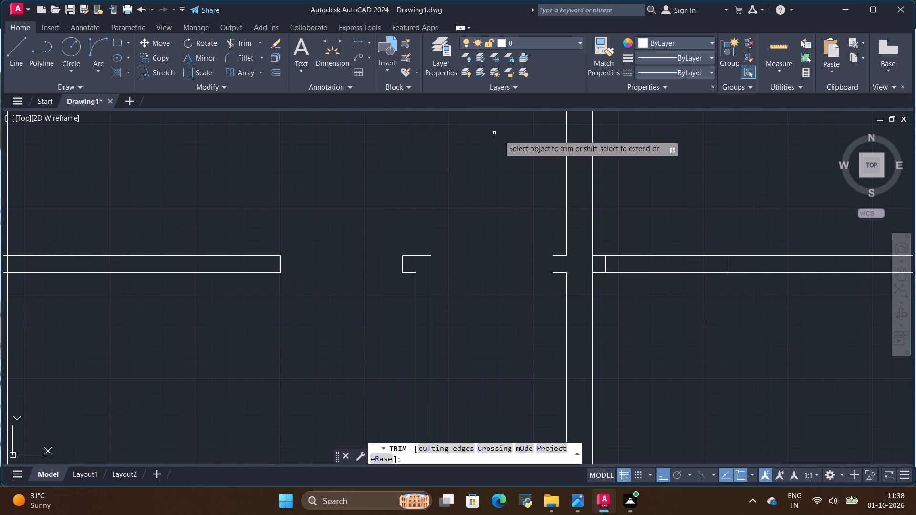
left_click_drag(612, 223, 645, 328)
Check the right-hand toilet's door and side wall in the reference image against the upper partition in the drawing.
scroll(570, 251, "down", 2)
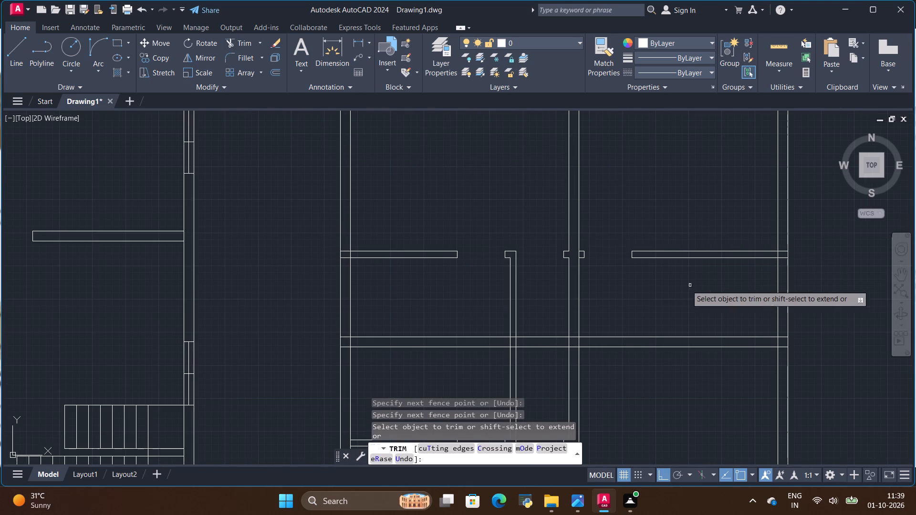
key("alt+Tab")
scroll(575, 244, "down", 4)
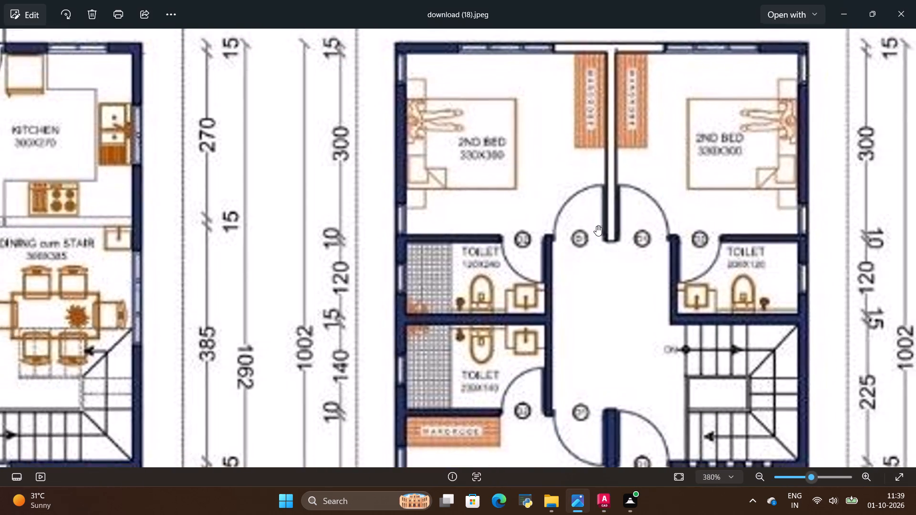
scroll(596, 226, "down", 1)
scroll(659, 222, "down", 3)
scroll(702, 232, "up", 3)
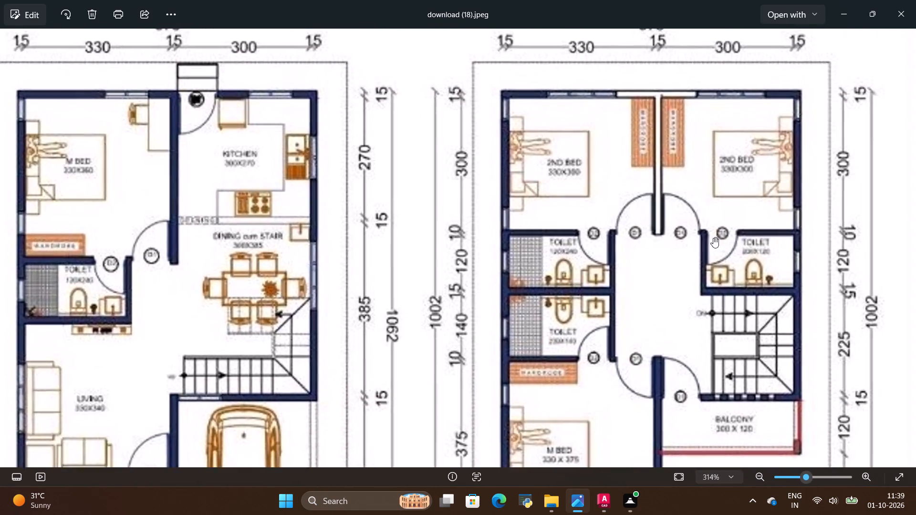
scroll(713, 237, "up", 2)
scroll(757, 239, "up", 3)
key("alt+Tab")
scroll(576, 250, "down", 1)
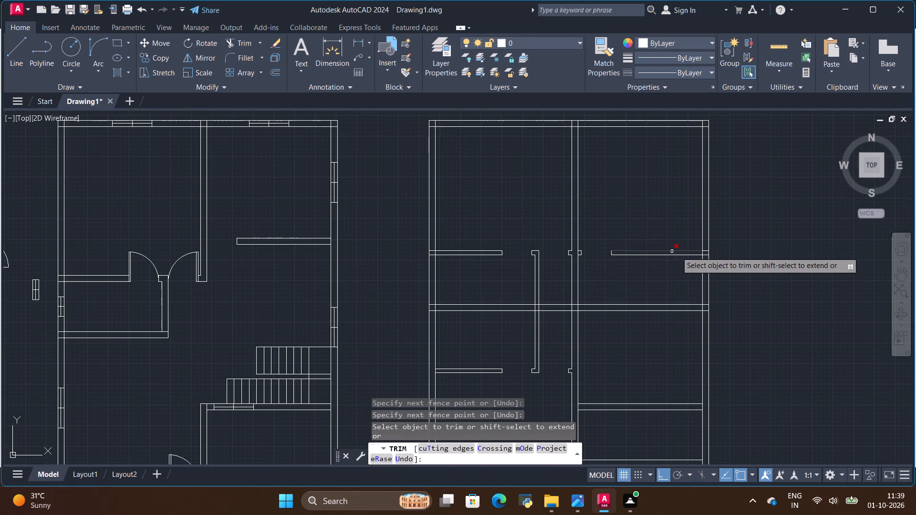
key("alt+Tab")
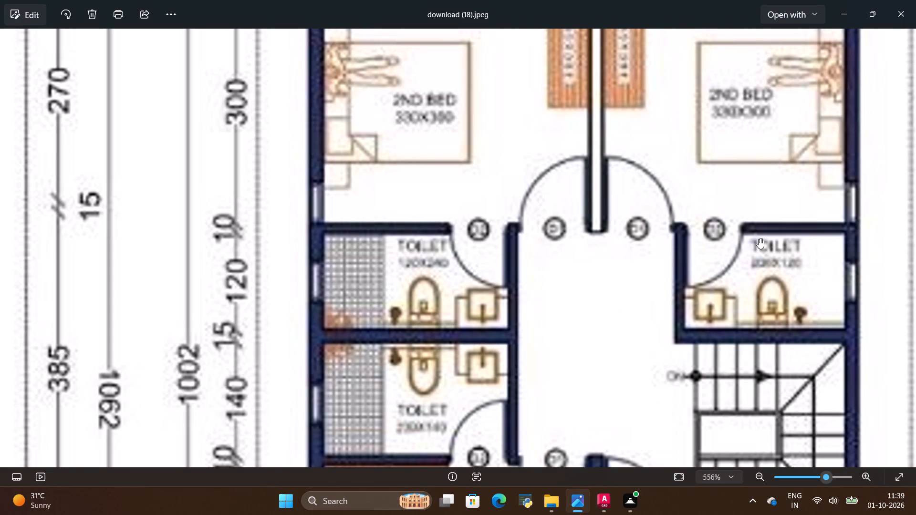
key("alt+Tab")
scroll(642, 247, "up", 2)
key("alt+Tab")
key("alt+Tab")
scroll(609, 254, "up", 1)
scroll(565, 267, "up", 1)
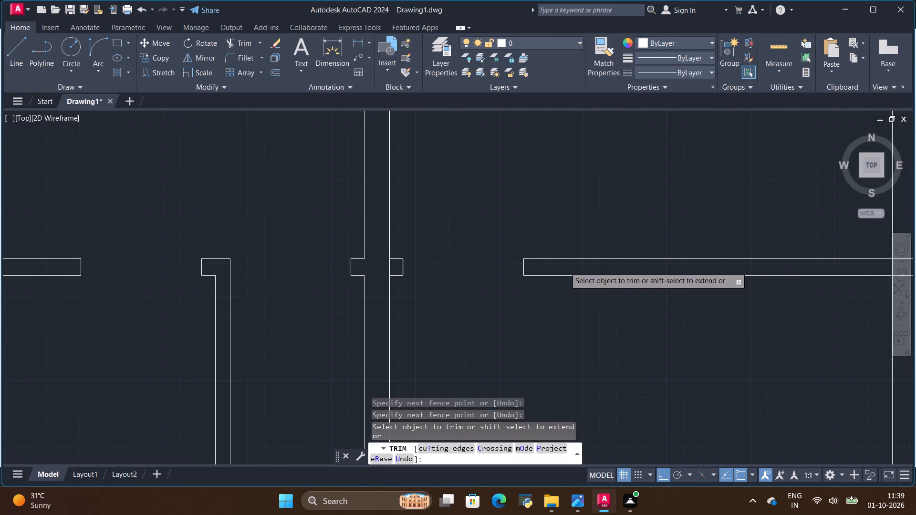
key("space")
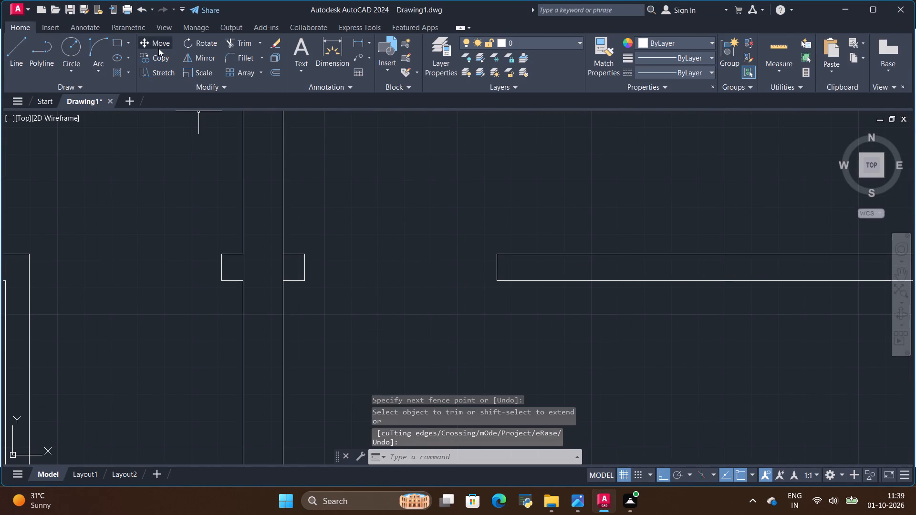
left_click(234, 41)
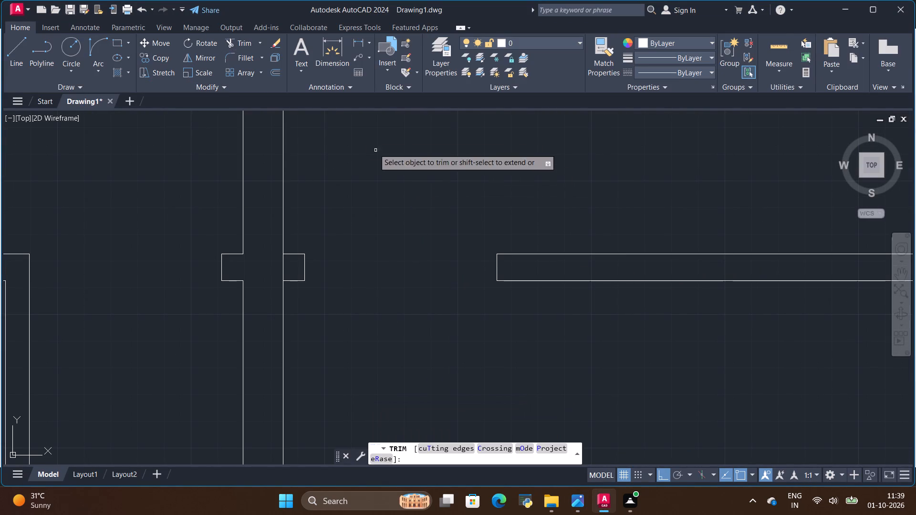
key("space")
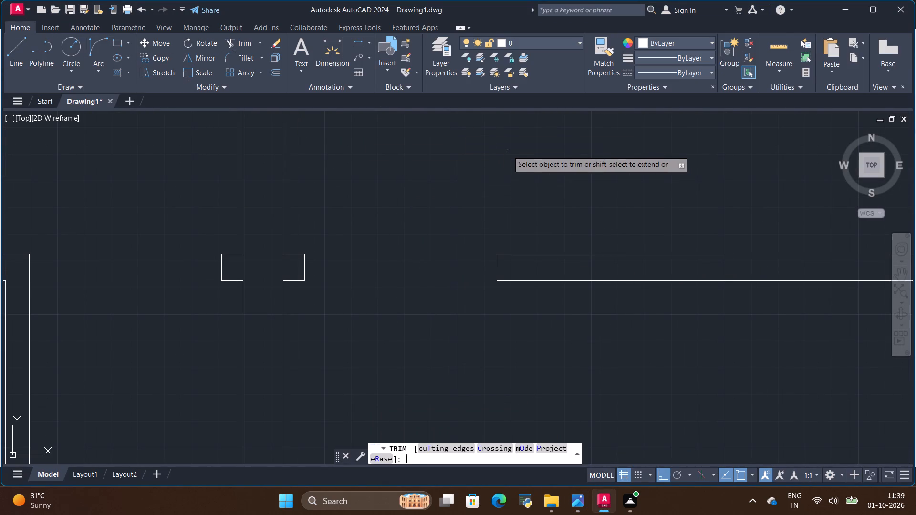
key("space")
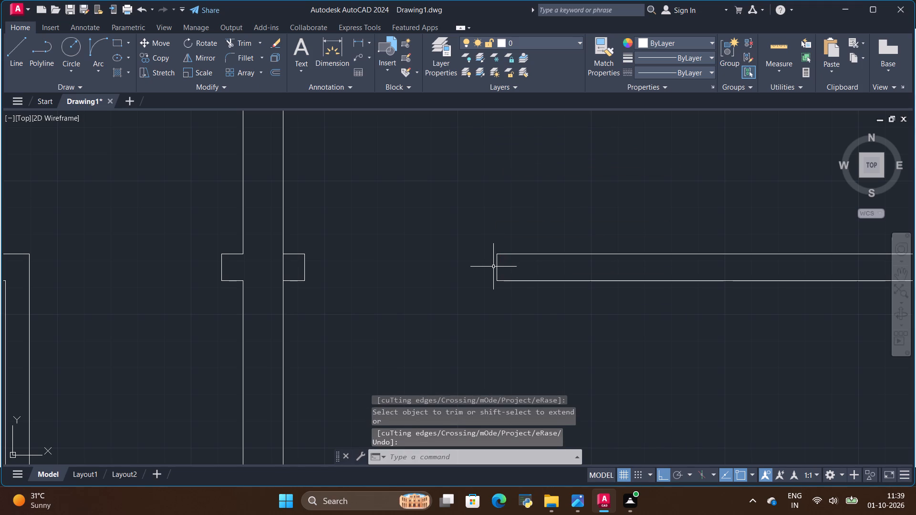
Copy the end line on the far side of the upper partition's new opening 17" along the partition toward the right outer wall.
left_click(495, 266)
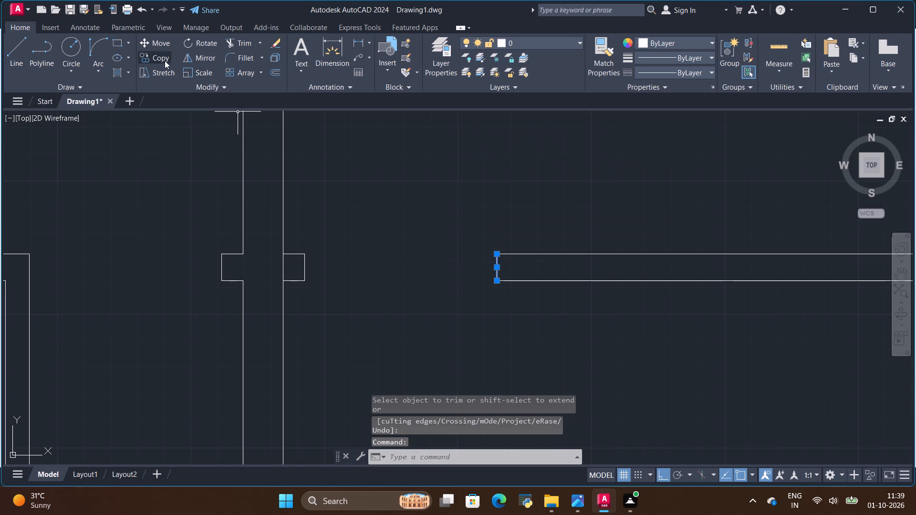
left_click(162, 56)
scroll(548, 259, "up", 2)
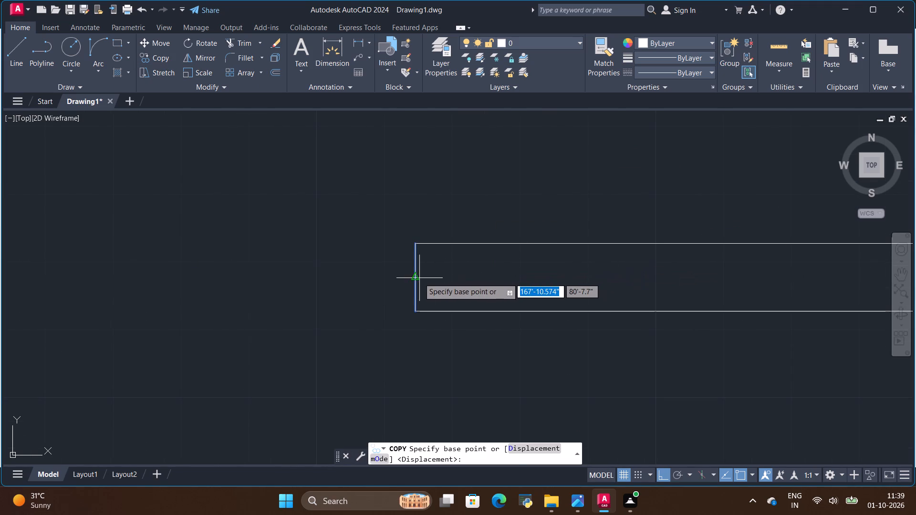
left_click(416, 278)
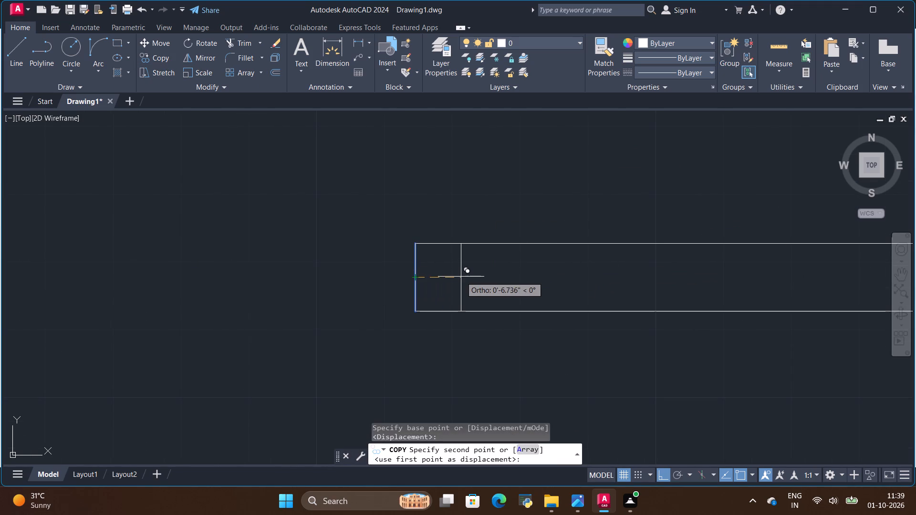
scroll(462, 273, "down", 3)
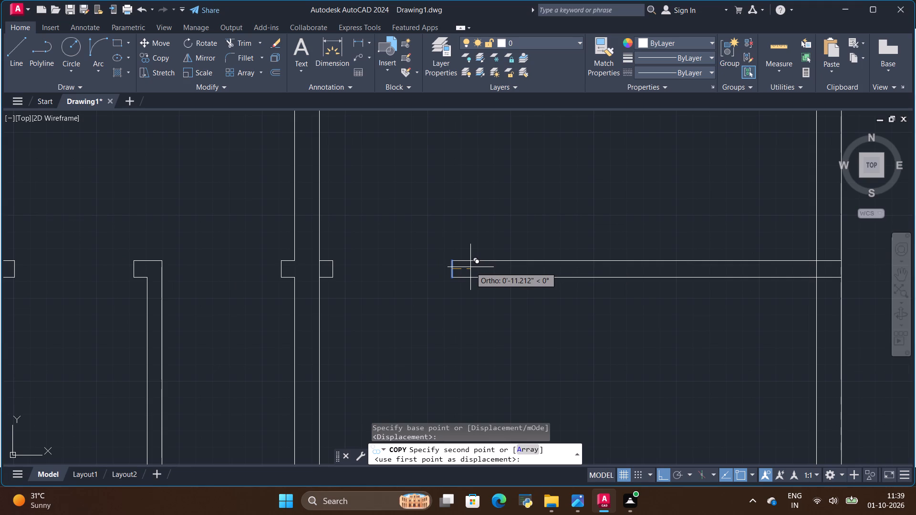
key("BackSpace")
key("BackSpace")
type("17")
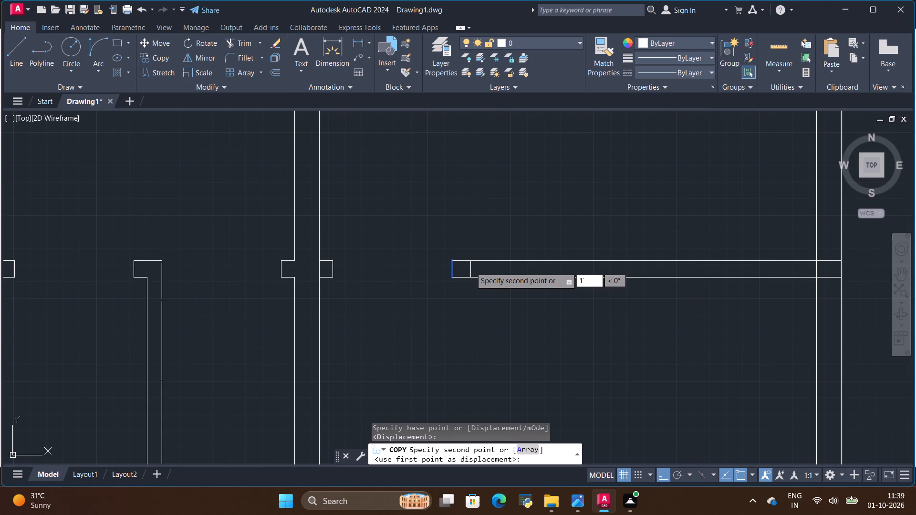
key("shift+quotedbl")
key("Return")
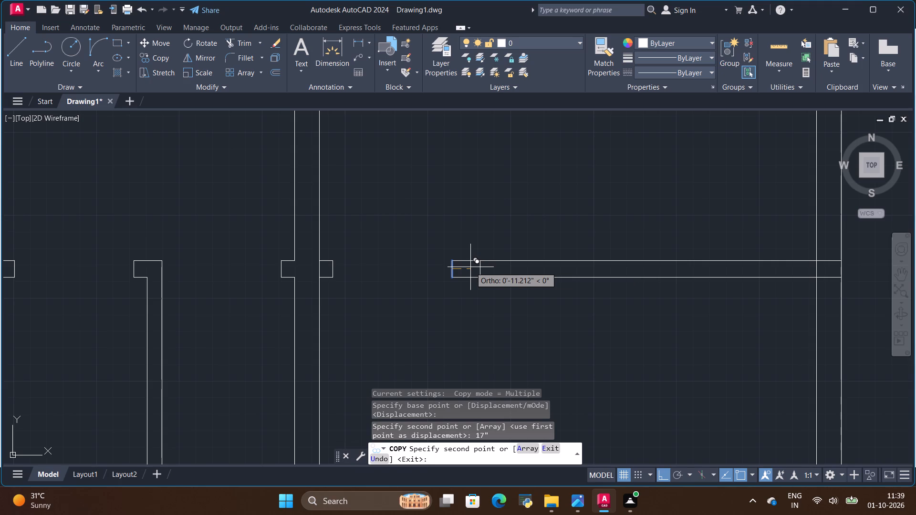
Place a second copy of that end line 8" along the upper partition in the same direction.
key("BackSpace")
key("BackSpace")
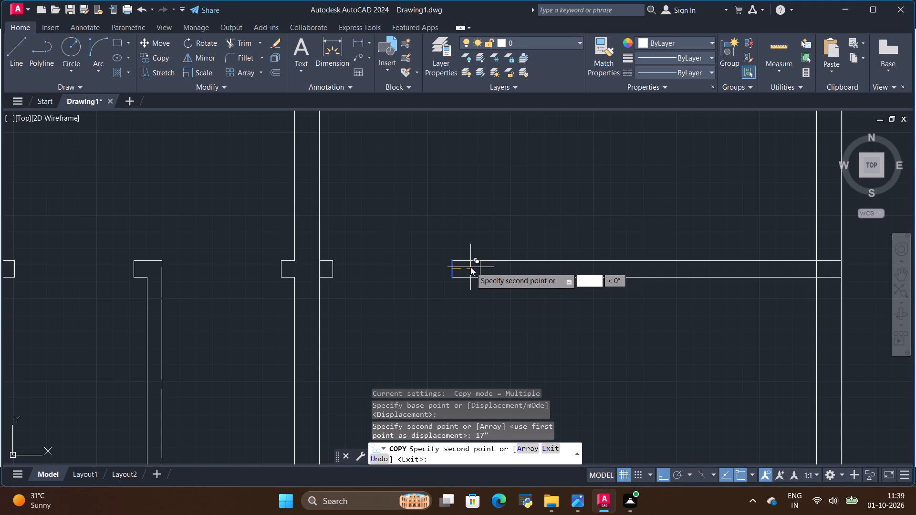
key("8")
key("shift+quotedbl")
key("Return")
key("Escape")
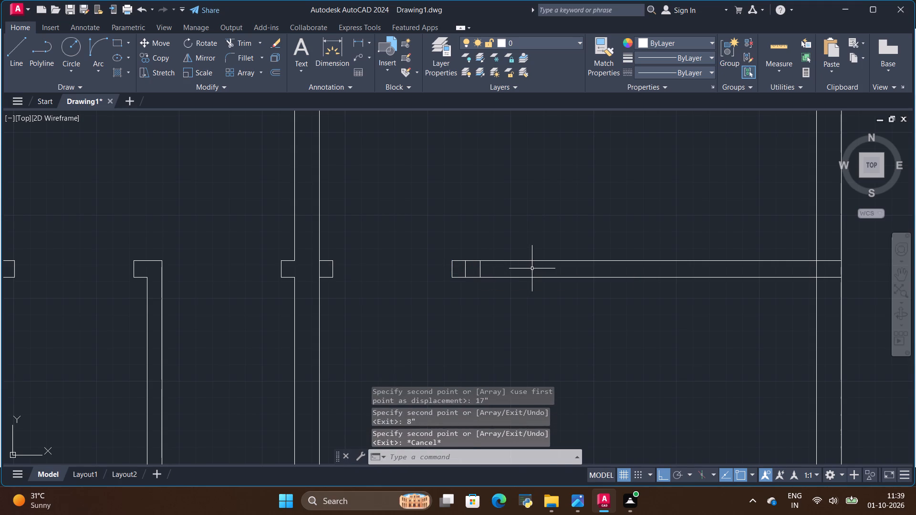
Copy the 17" edge mark 72" further along the upper partition toward the right outer wall.
key("alt+Tab")
key("alt+Tab")
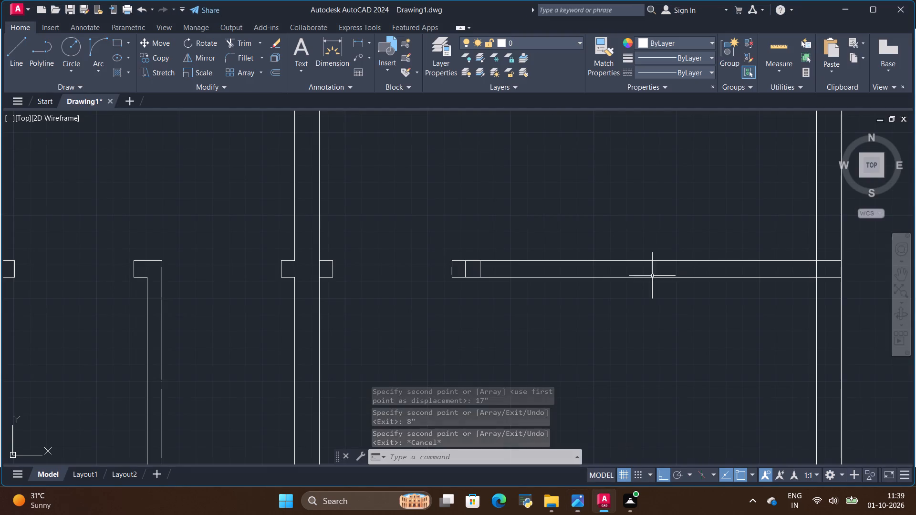
scroll(478, 275, "up", 1)
left_click(478, 271)
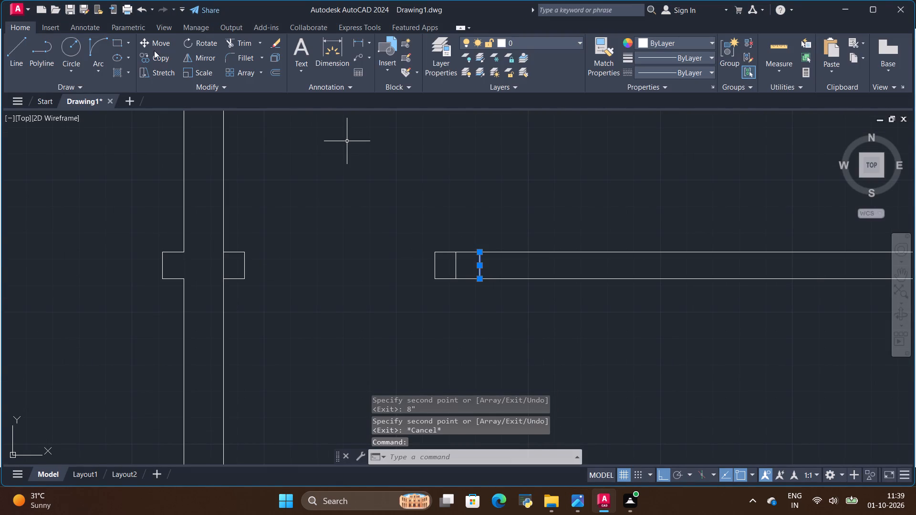
left_click(158, 55)
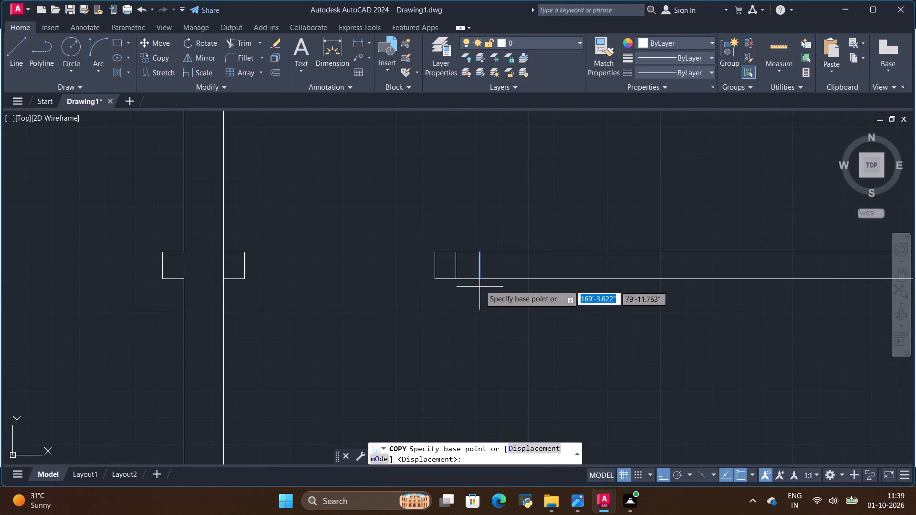
left_click(481, 267)
key("BackSpace")
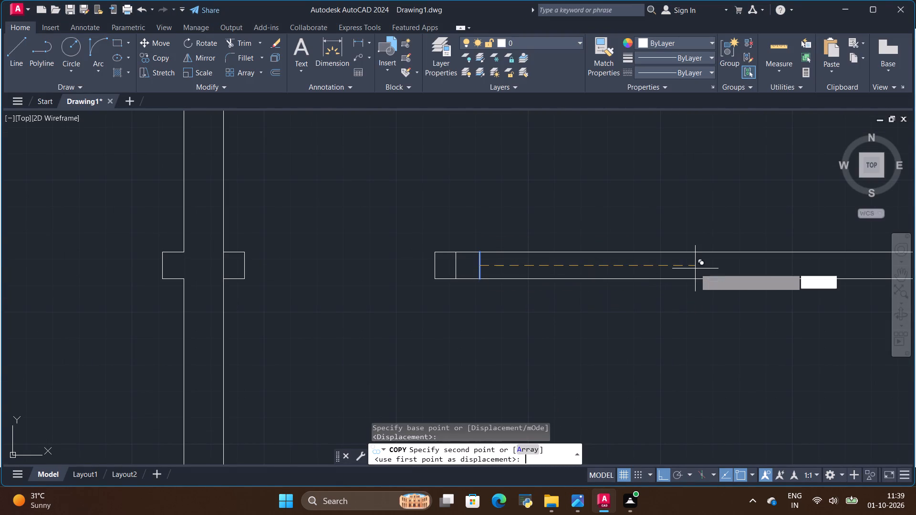
key("BackSpace")
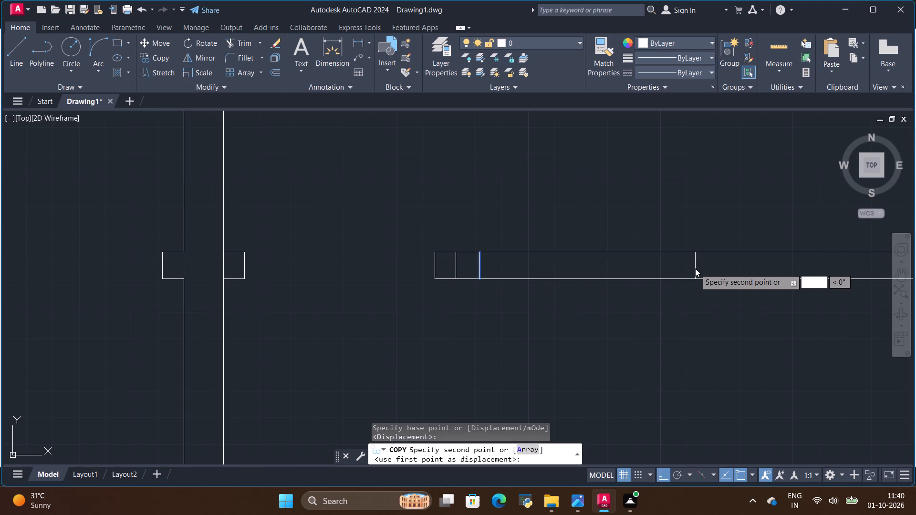
type("72\"")
key("Return")
key("Escape")
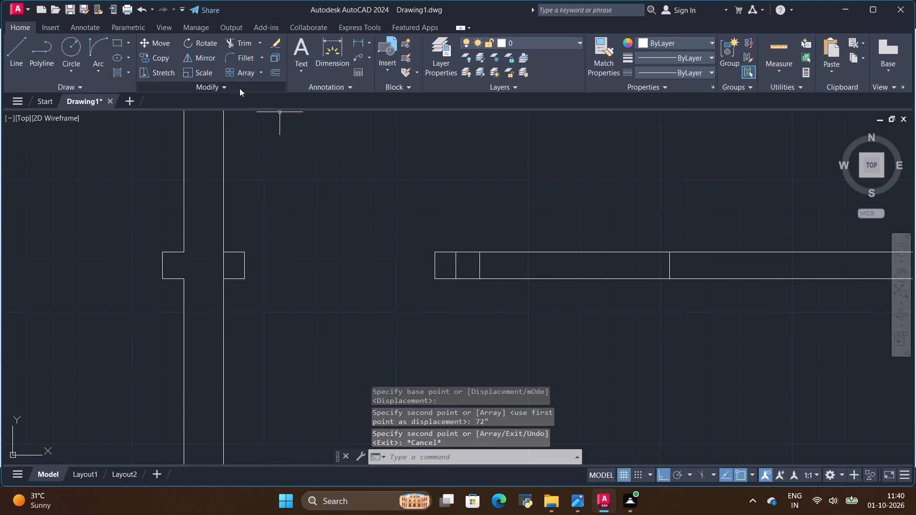
Trim the upper partition's two lines between those edge marks to cut the right-hand toilet's 72" door opening.
left_click(240, 42)
left_click_drag(585, 233, 580, 290)
scroll(574, 265, "down", 1)
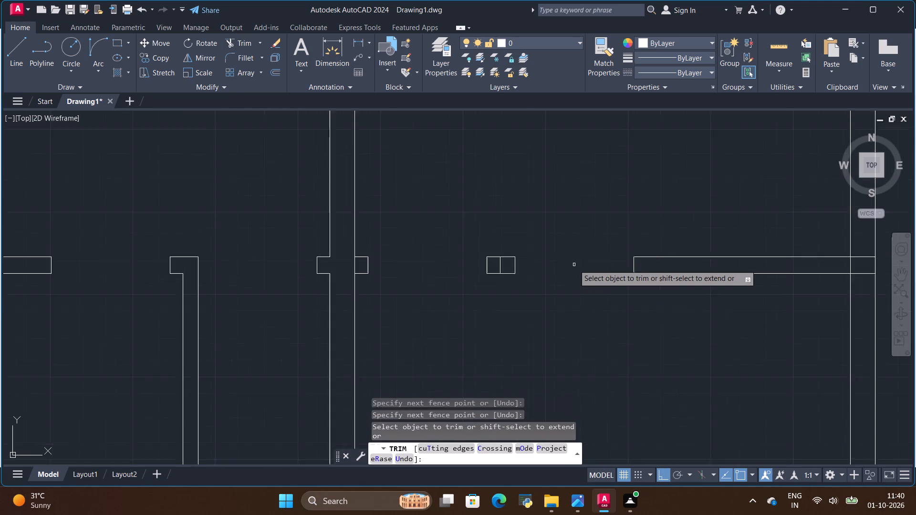
scroll(574, 265, "down", 1)
scroll(610, 292, "up", 1)
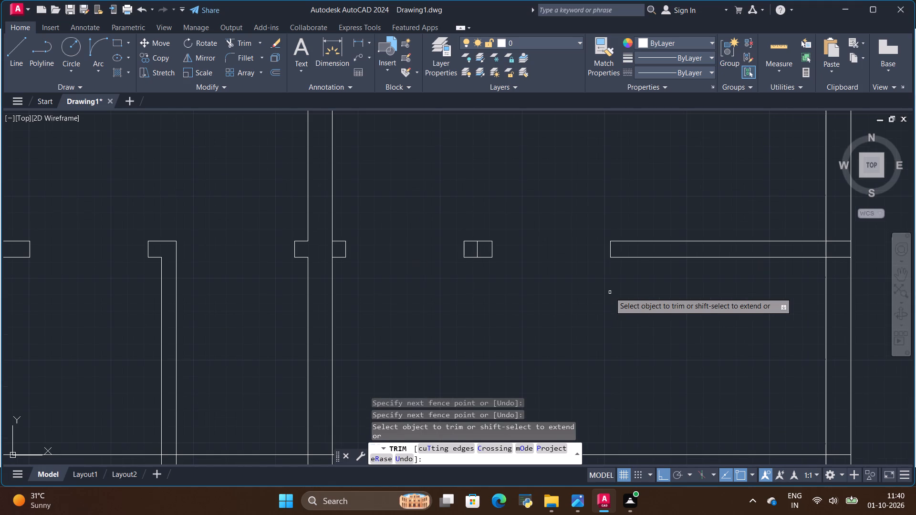
Following the reference image, draw an 8.5" by 10'-10" rectangle from the partition stub down to the lower partition as the right-hand toilet's side wall.
key("alt+Tab")
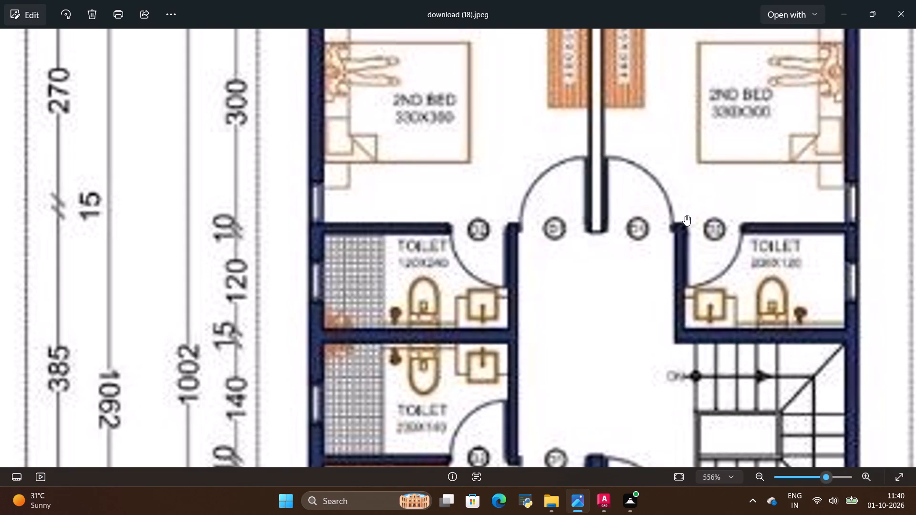
key("alt+Tab")
scroll(537, 198, "down", 1)
key("alt+Tab")
scroll(595, 241, "down", 6)
key("alt+Tab")
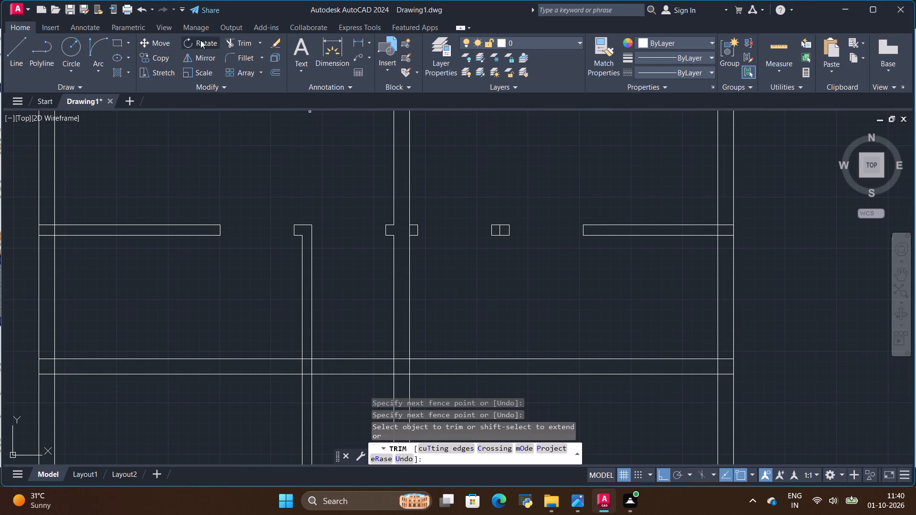
left_click(123, 41)
scroll(514, 237, "up", 1)
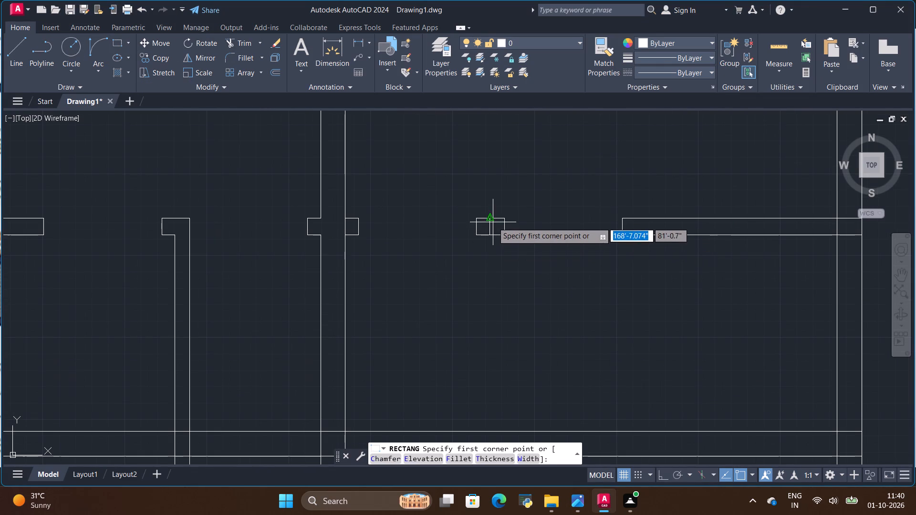
left_click(493, 215)
scroll(512, 281, "down", 1)
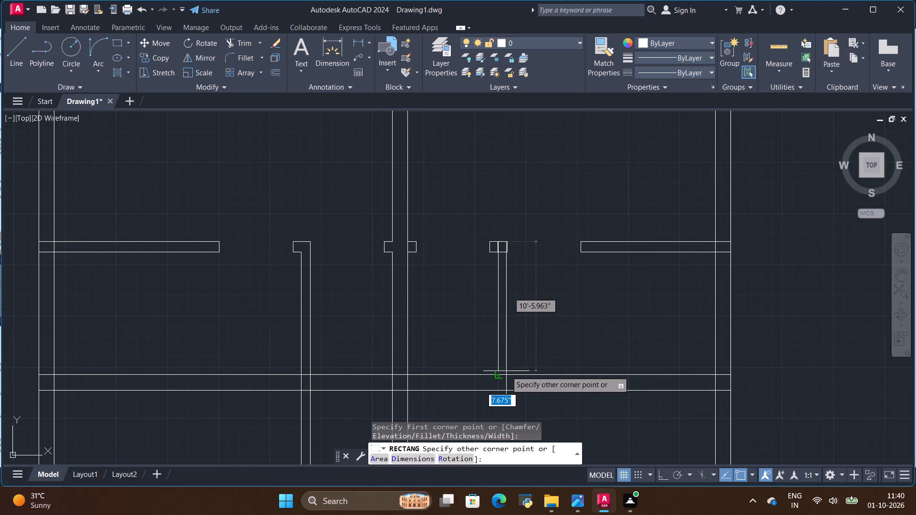
scroll(506, 376, "up", 2)
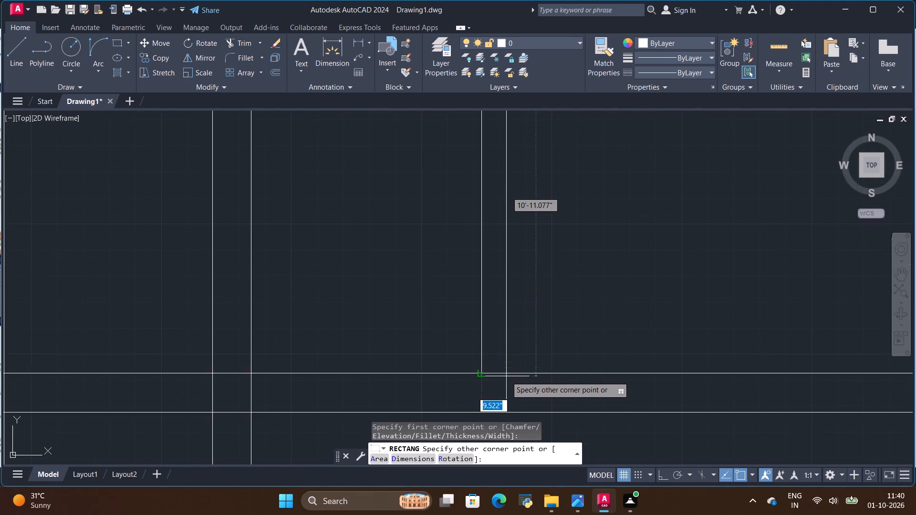
scroll(506, 376, "down", 1)
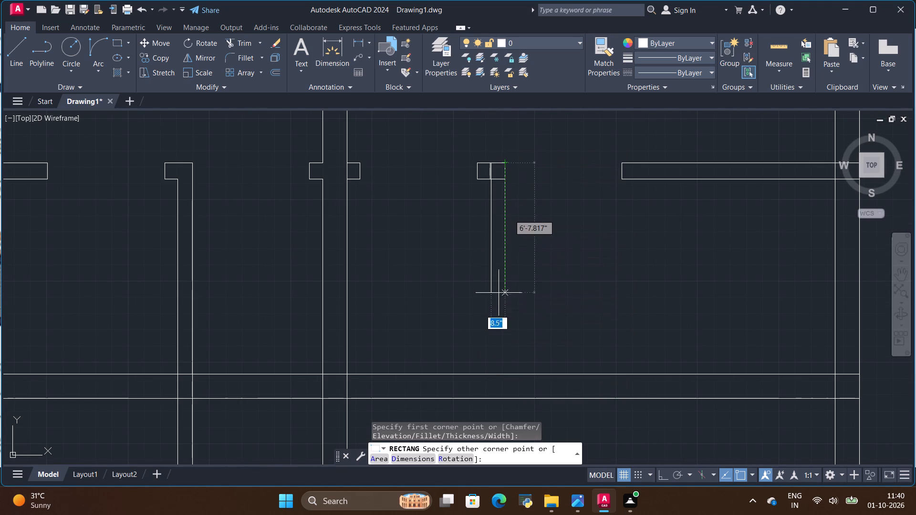
left_click(500, 372)
key("Escape")
Trim away the side-wall rectangle's left edge, which doubles the 8" mark in the partition stub.
scroll(479, 169, "up", 1)
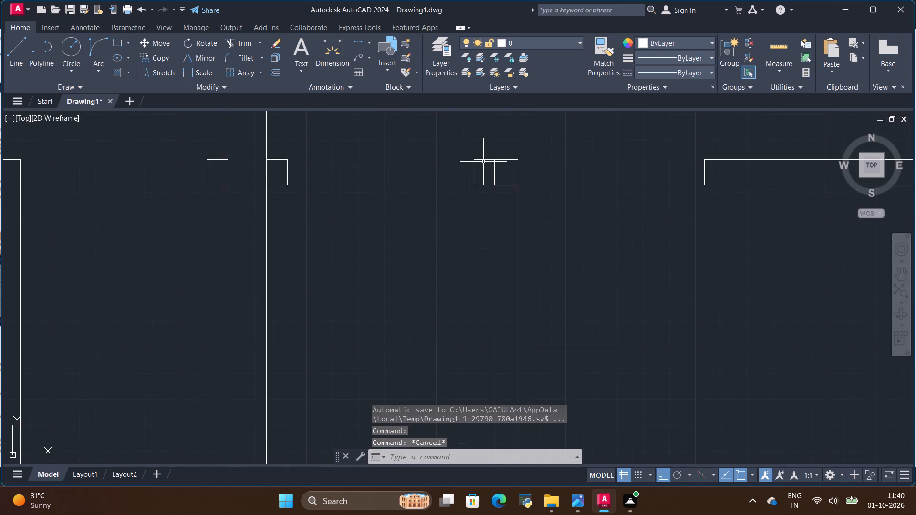
scroll(494, 153, "up", 4)
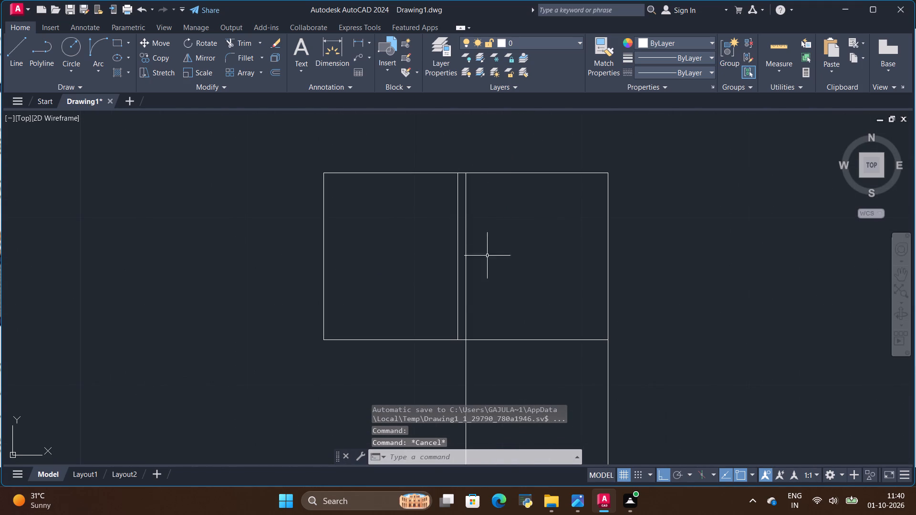
left_click(240, 40)
left_click_drag(473, 260, 467, 279)
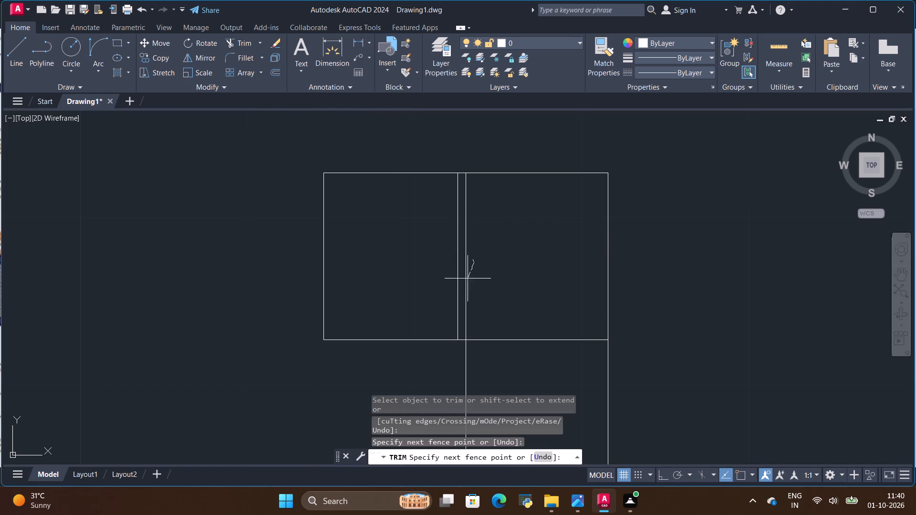
left_click_drag(467, 279, 466, 283)
left_click_drag(475, 351, 457, 361)
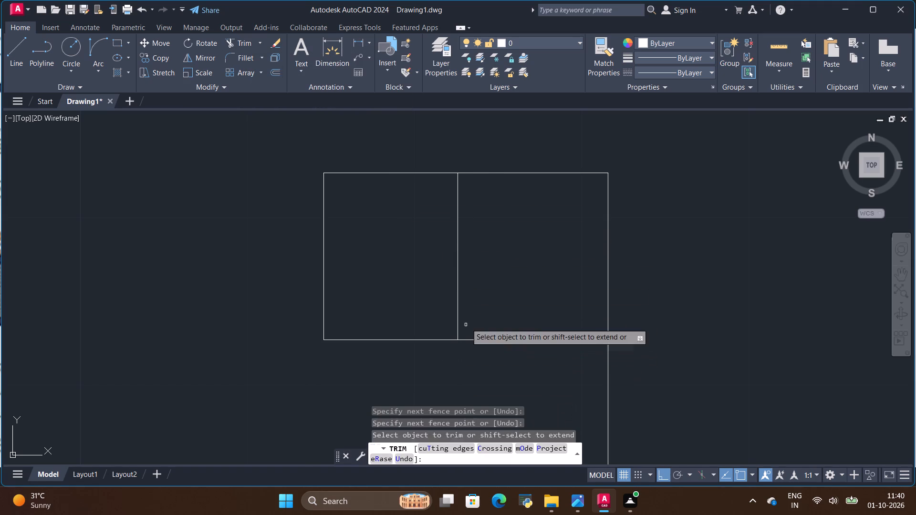
Draw a vertical line from the foot of the stub's 8" mark down to the lower partition as the side wall's left face.
left_click(16, 57)
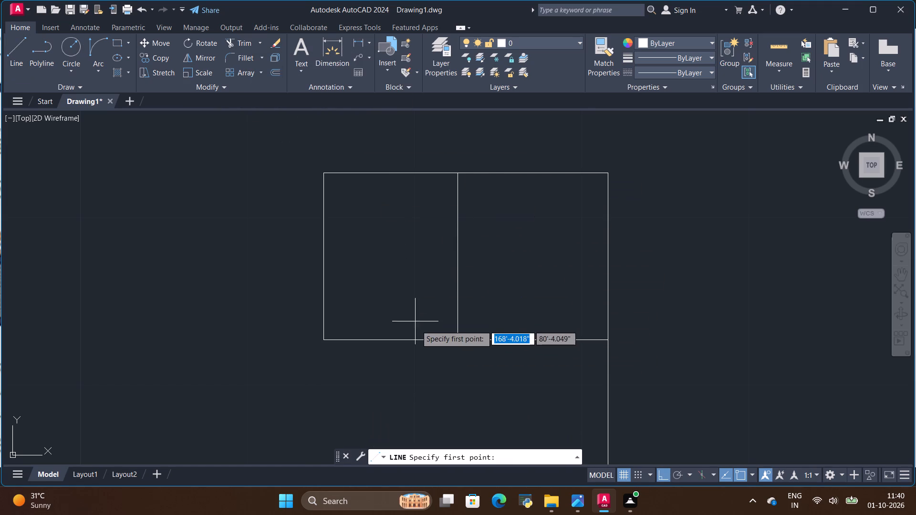
left_click(453, 340)
scroll(465, 263, "down", 2)
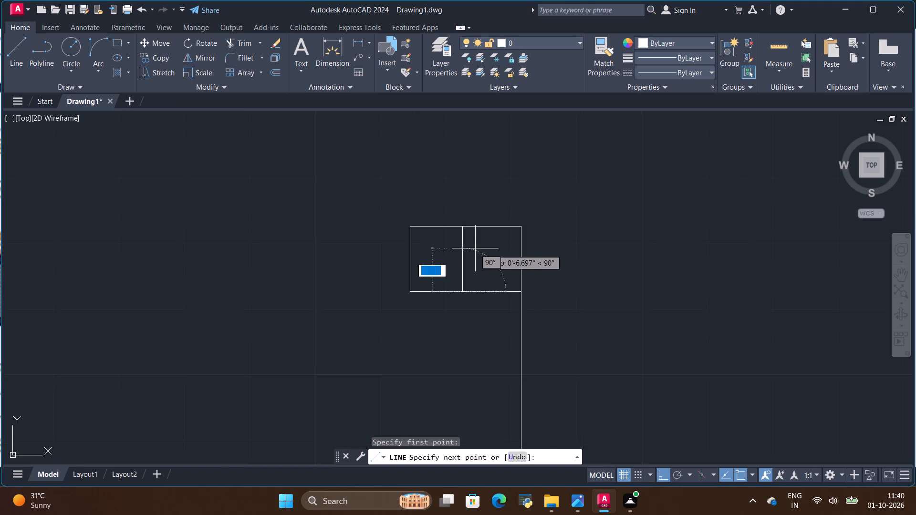
scroll(479, 228, "down", 5)
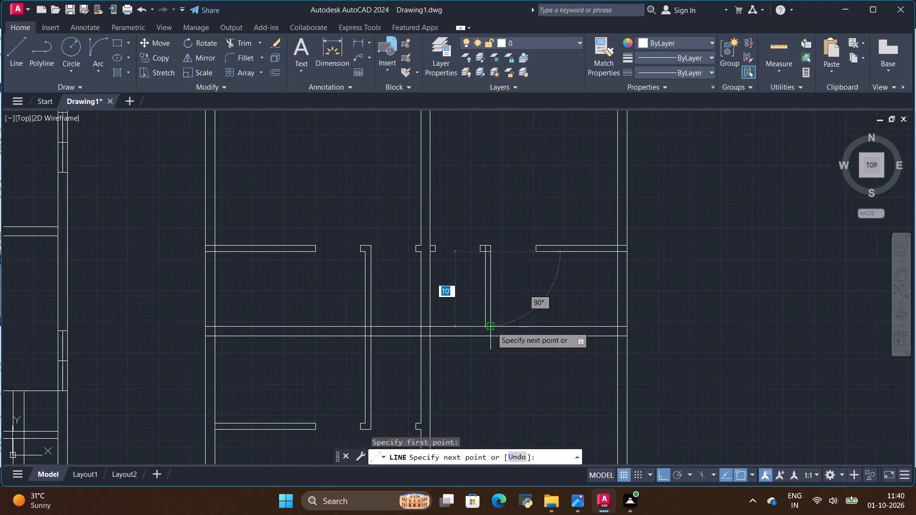
scroll(490, 330, "up", 2)
left_click(475, 326)
key("Escape")
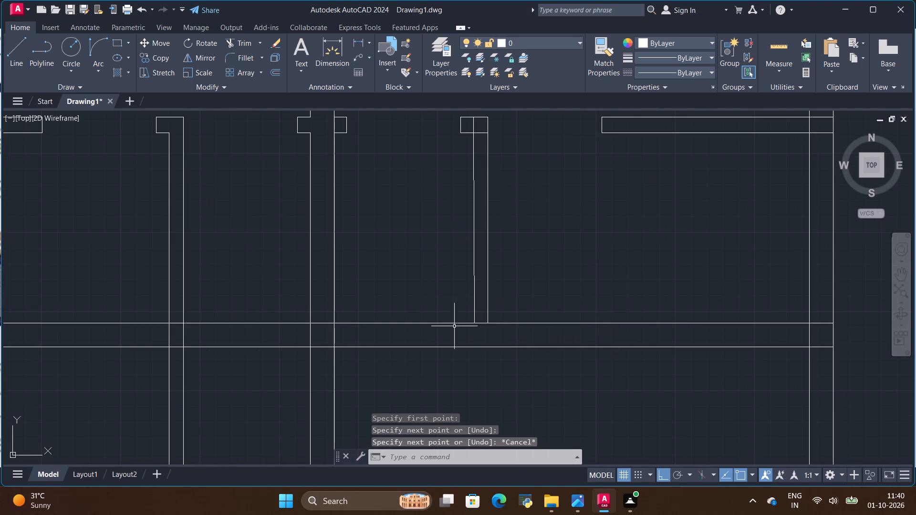
Check the right-hand toilet's side wall and its junctions in the drawing against the reference floor plans.
scroll(530, 239, "down", 1)
scroll(504, 149, "up", 3)
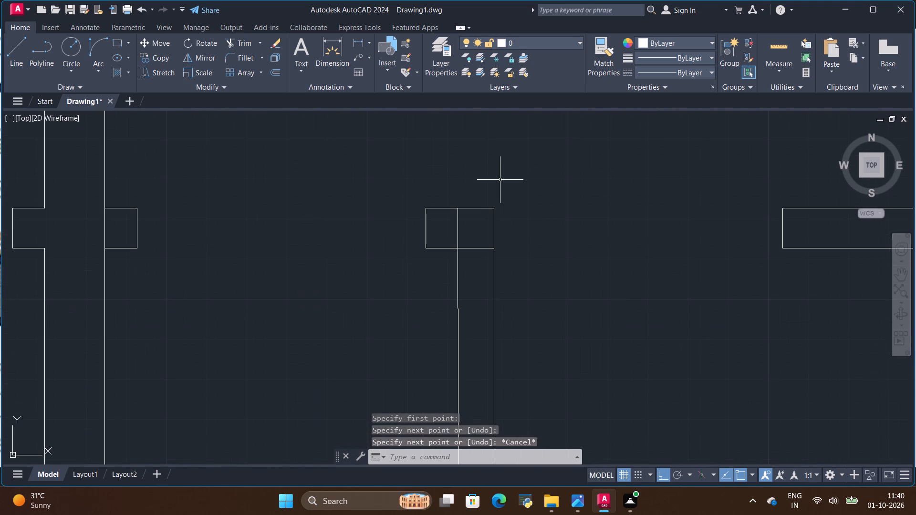
key("alt+Tab")
scroll(707, 203, "down", 1)
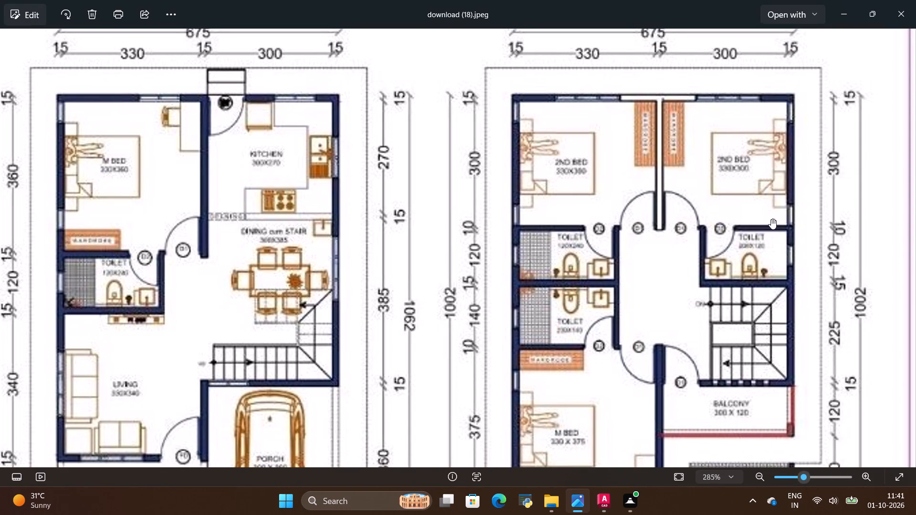
scroll(722, 227, "down", 4)
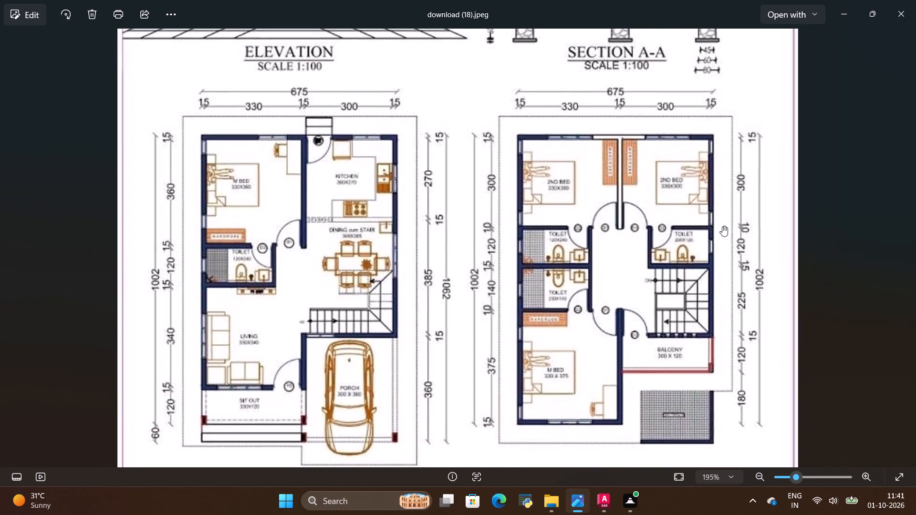
Following the reference image, extend the right-hand toilet side wall's left face with a vertical line across the thickness of the lower partition.
key("alt+Tab")
scroll(596, 257, "down", 6)
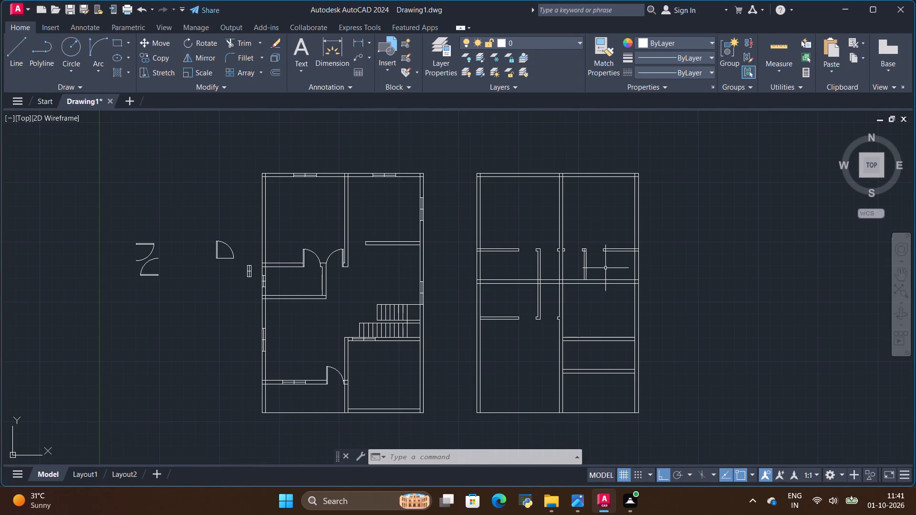
key("alt+Tab")
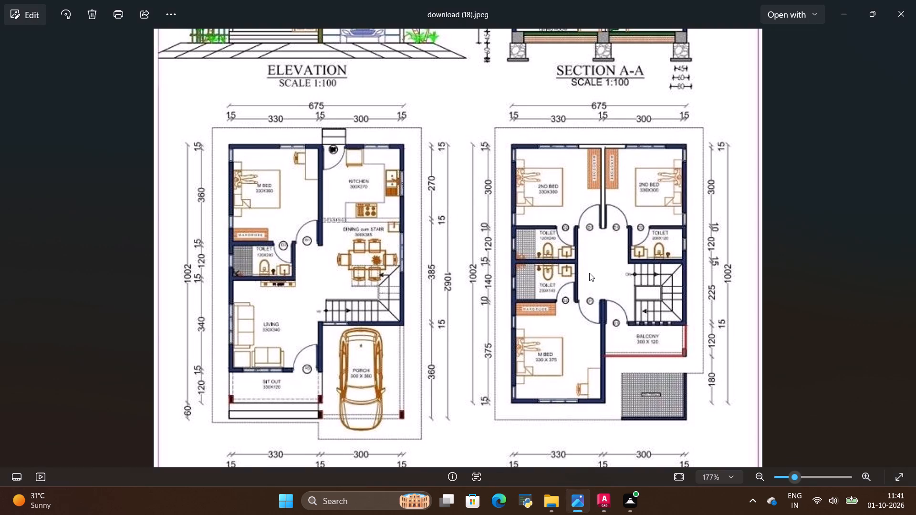
key("alt+Tab")
scroll(574, 262, "up", 2)
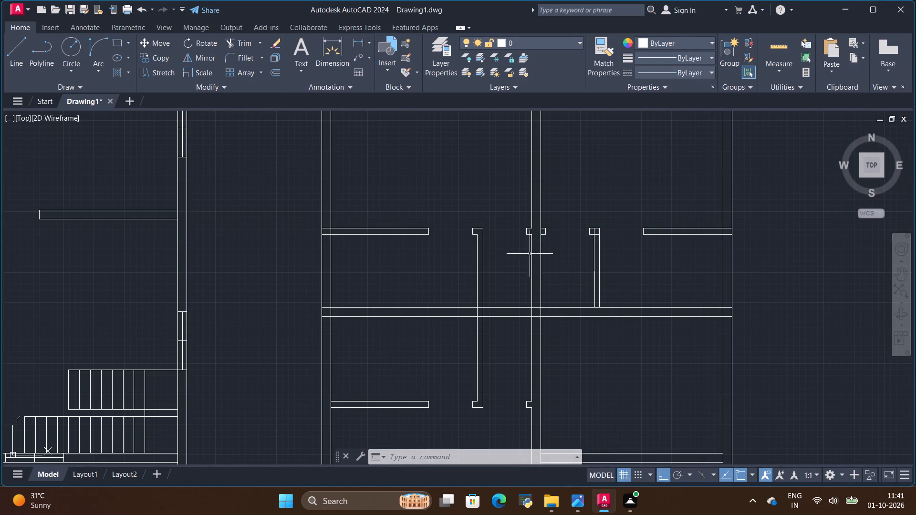
key("alt+Tab")
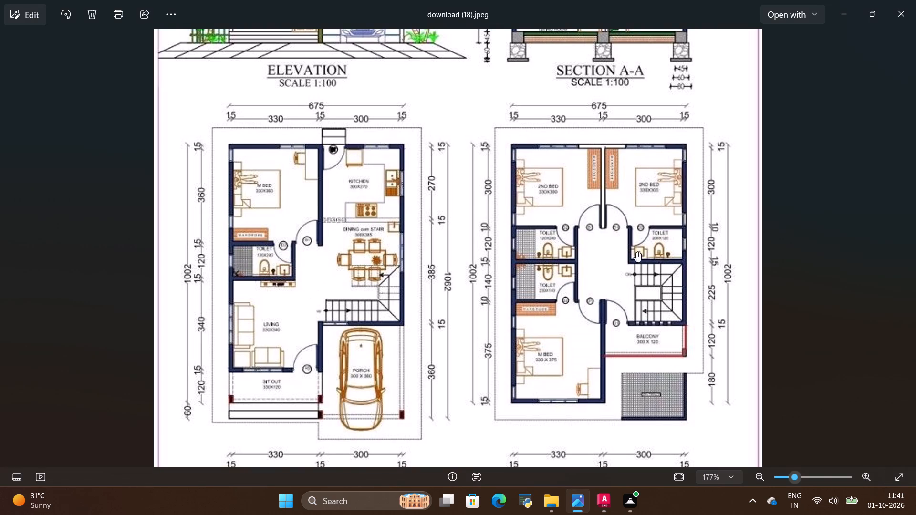
key("alt+Tab")
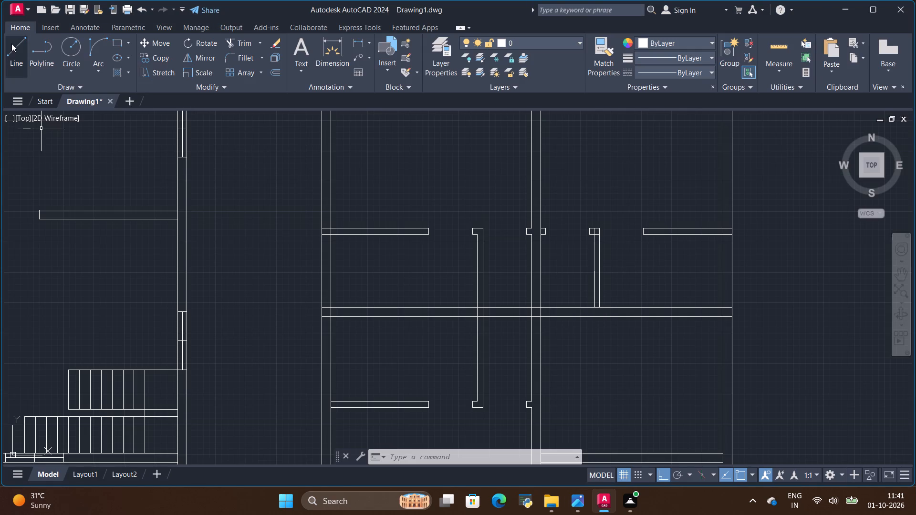
left_click(12, 43)
scroll(595, 306, "up", 3)
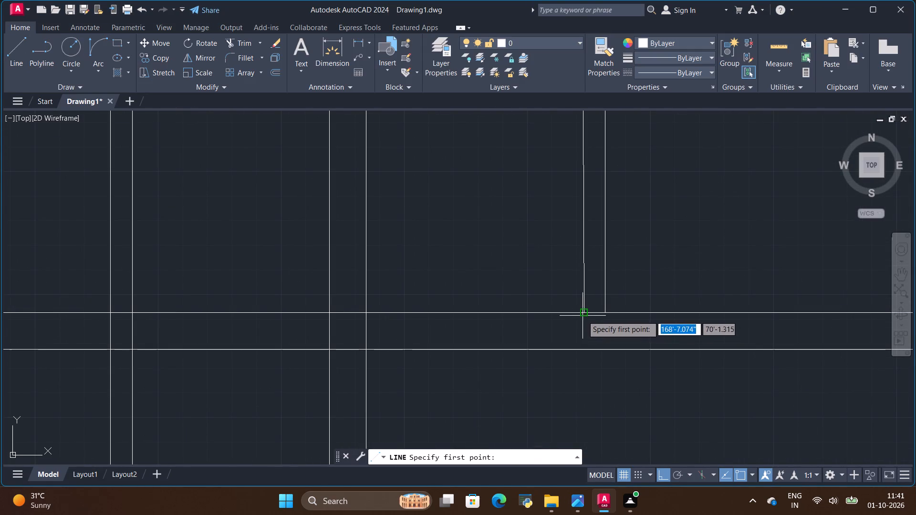
left_click(583, 313)
left_click(585, 347)
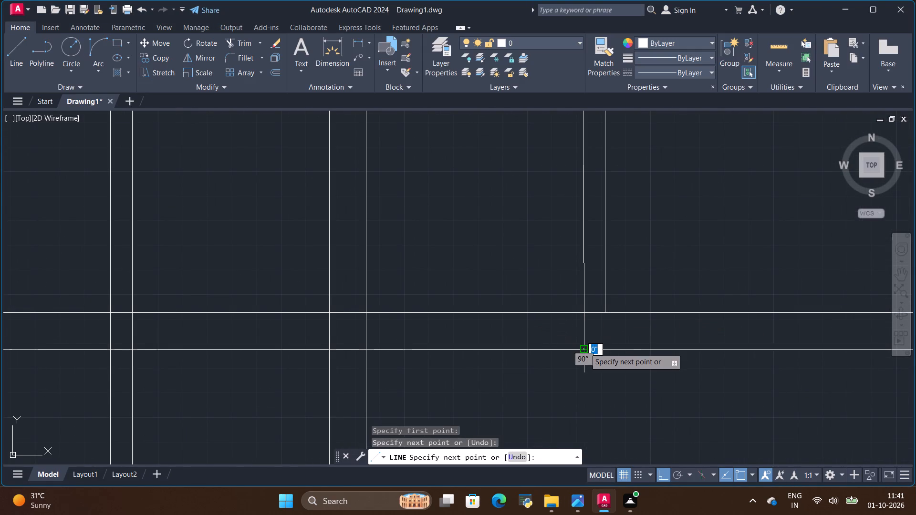
key("Escape")
Compare the hallway, the central wall and the surrounding partitions in the right-hand plan with the reference image.
scroll(609, 265, "down", 2)
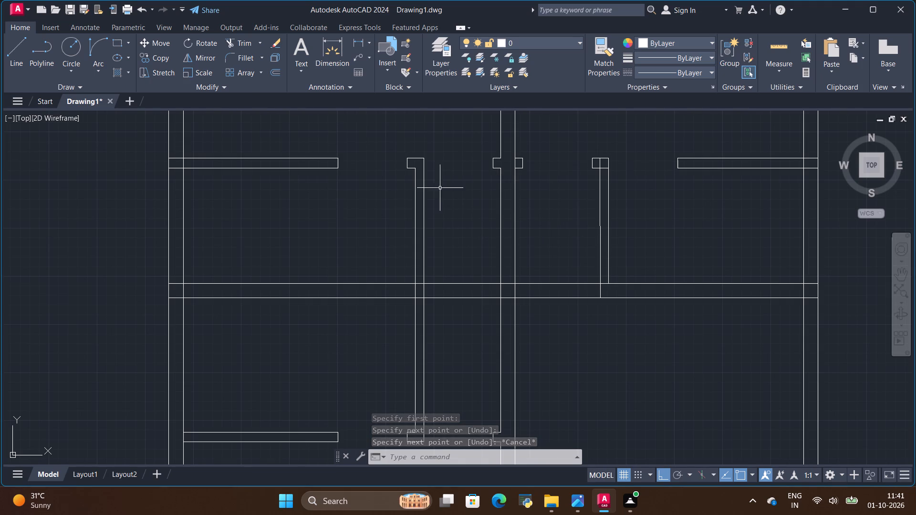
key("alt+Tab")
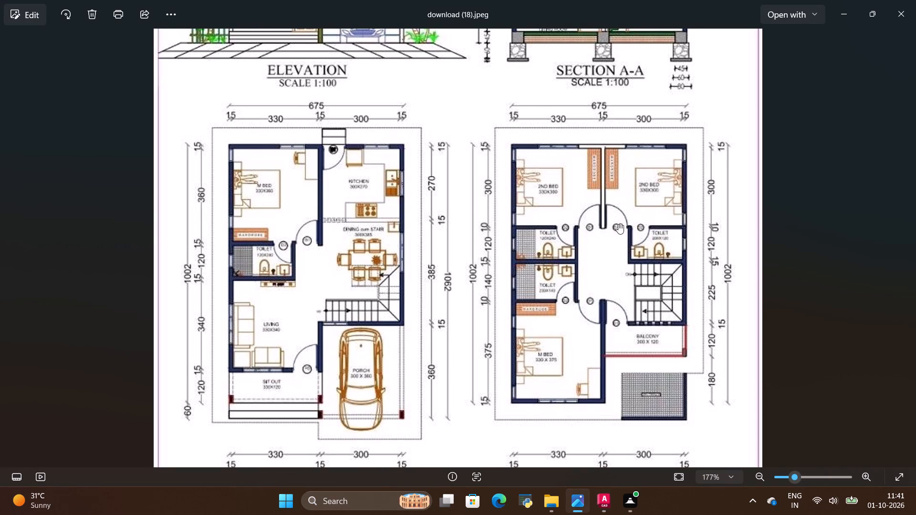
key("alt+Tab")
scroll(632, 210, "down", 2)
key("alt+Tab")
key("alt+Tab")
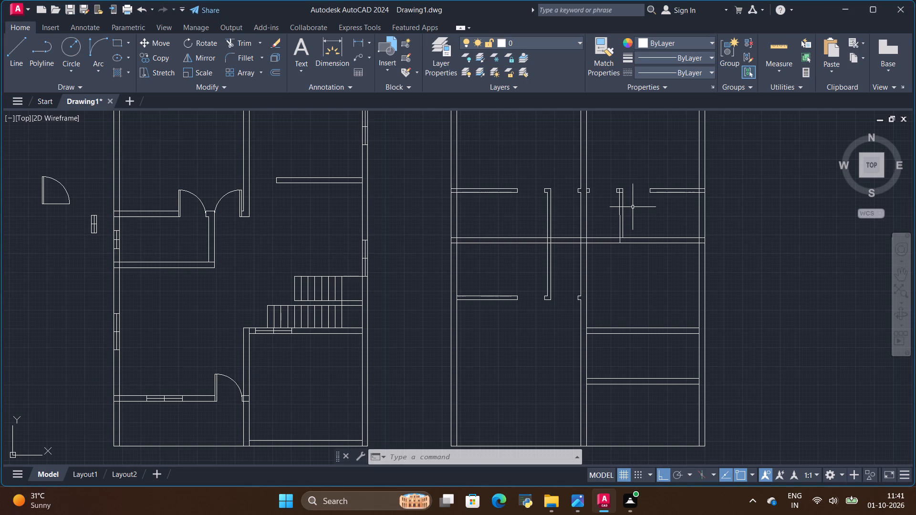
key("alt+Tab")
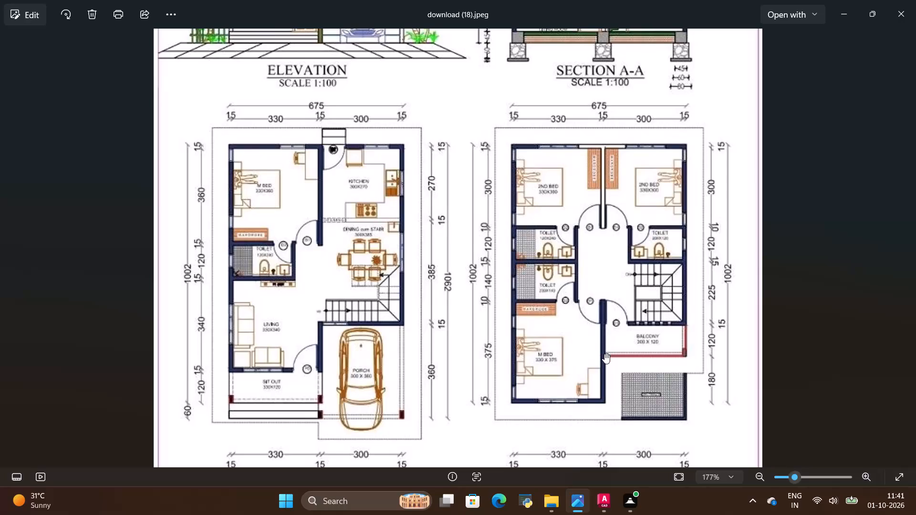
key("alt+Tab")
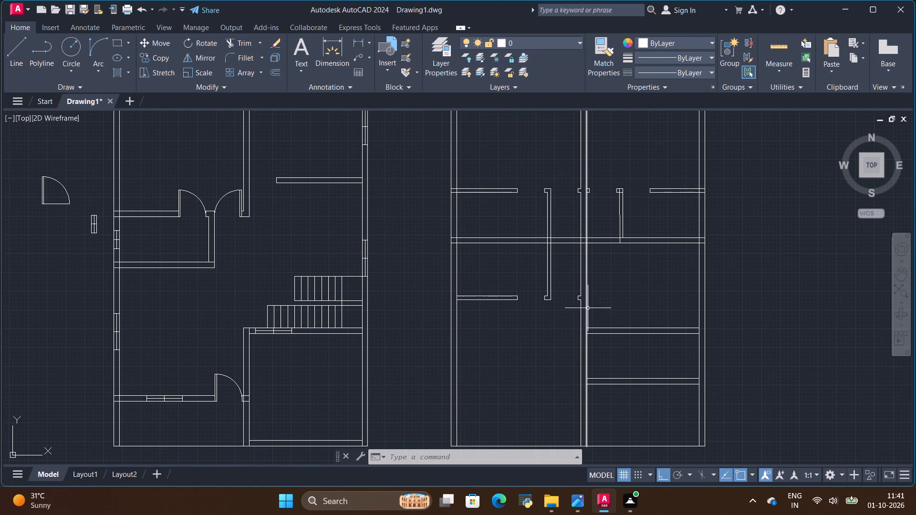
Draw a horizontal line about 10.6" long inside the central wall to its right face, level with the lower stub's top edge.
scroll(588, 308, "up", 2)
left_click(17, 48)
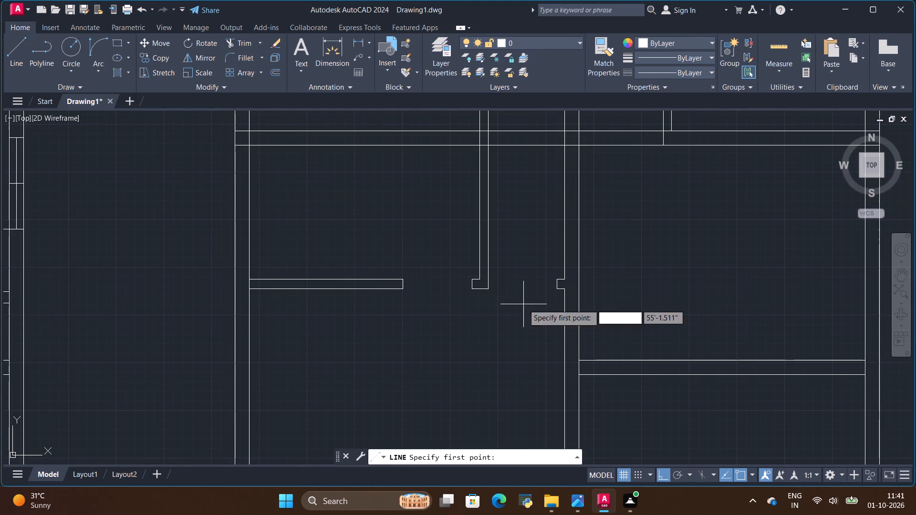
scroll(560, 289, "up", 1)
key("alt+Tab")
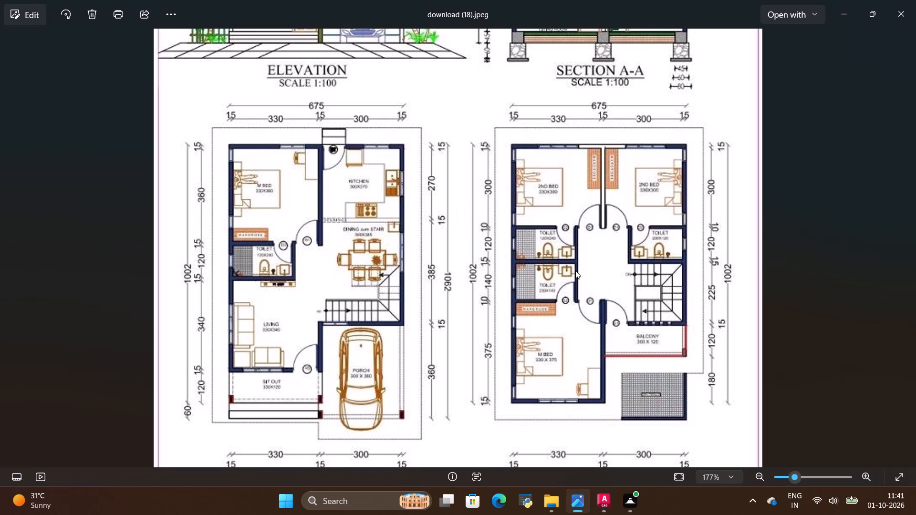
scroll(614, 311, "up", 2)
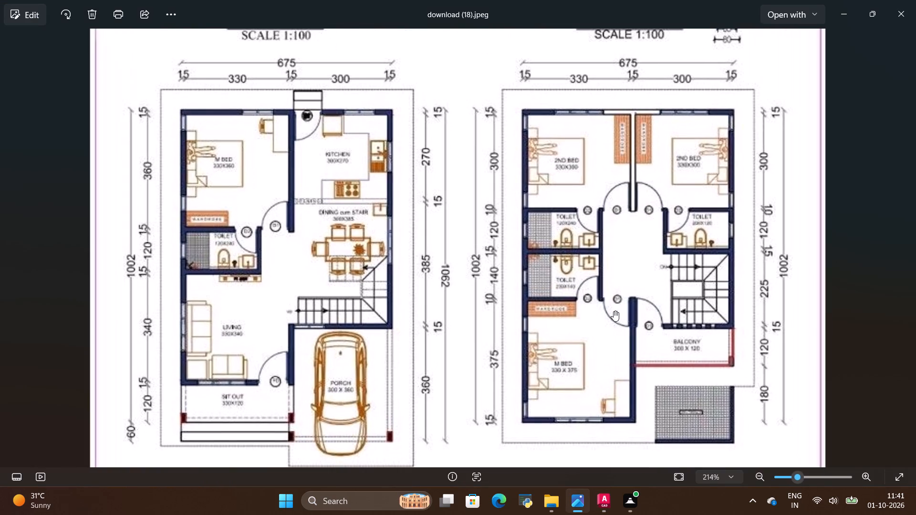
key("alt+Tab")
scroll(614, 301, "down", 3)
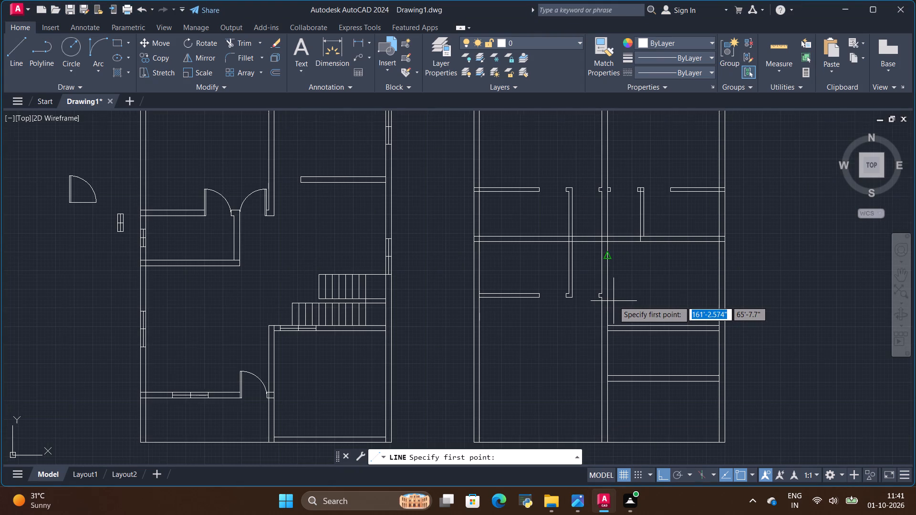
key("alt+Tab")
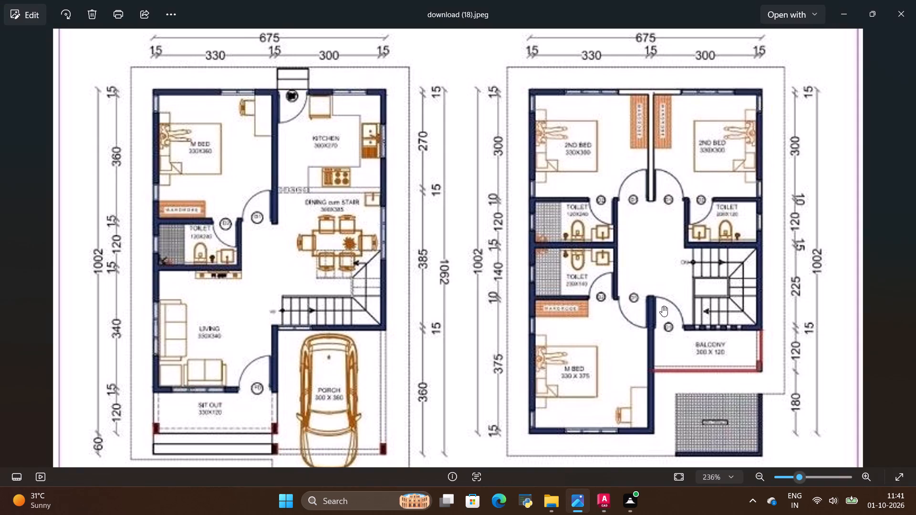
scroll(662, 298, "up", 5)
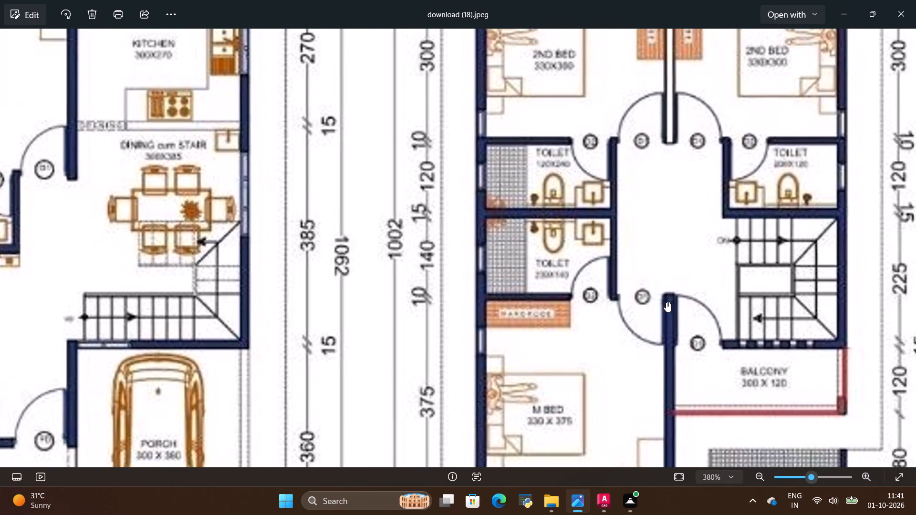
key("alt+Tab")
scroll(603, 295, "up", 3)
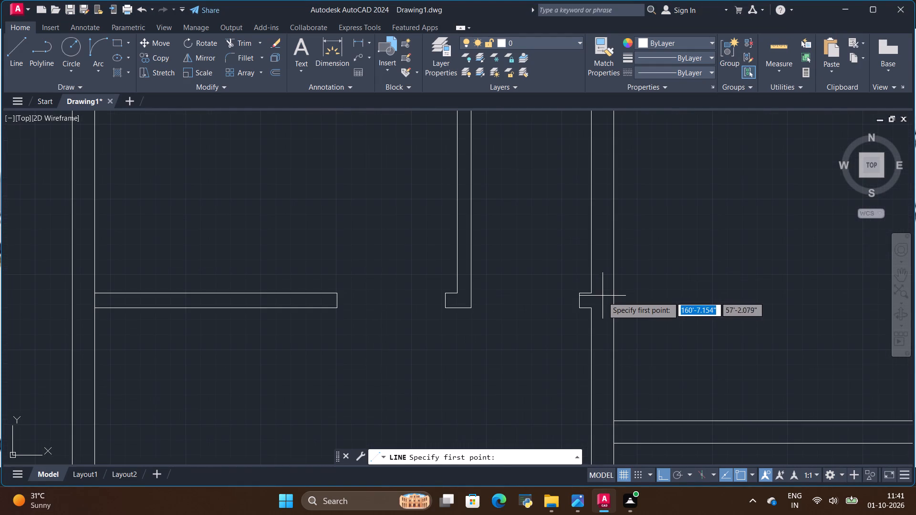
left_click(598, 296)
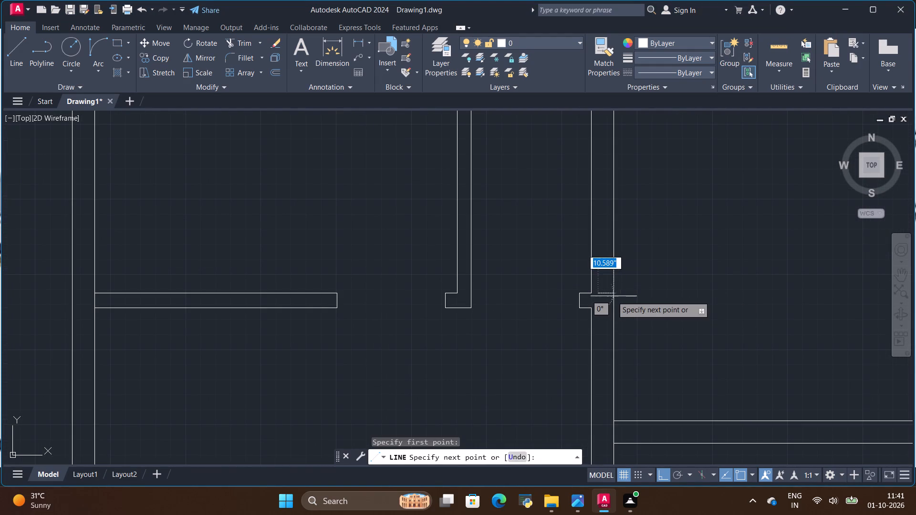
left_click(611, 296)
key("Escape")
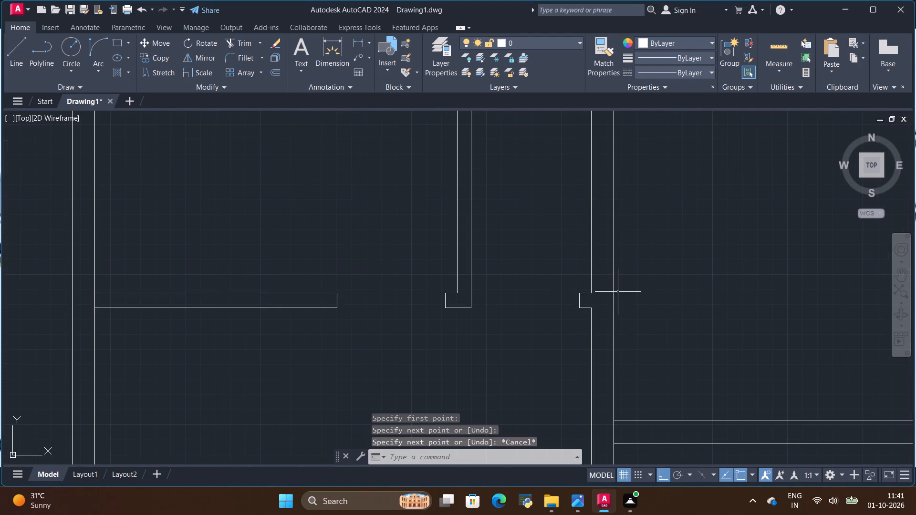
Stretch the short line's left end to the central wall's left face at the stub's top corner.
scroll(606, 292, "up", 2)
left_click(591, 299)
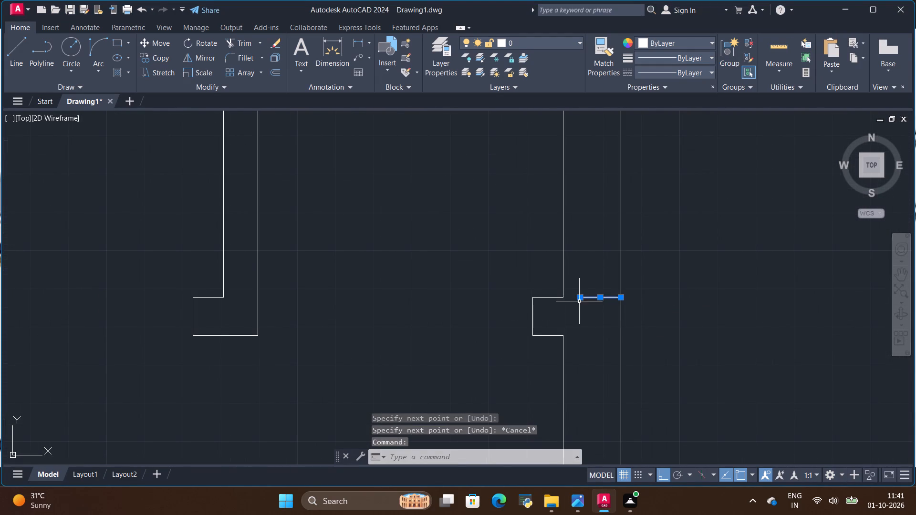
left_click(579, 296)
left_click(561, 300)
key("Escape")
Trim away the central wall between its upper and lower stubs and the partition lines crossing the hallway between the toilets' side walls.
scroll(704, 275, "down", 2)
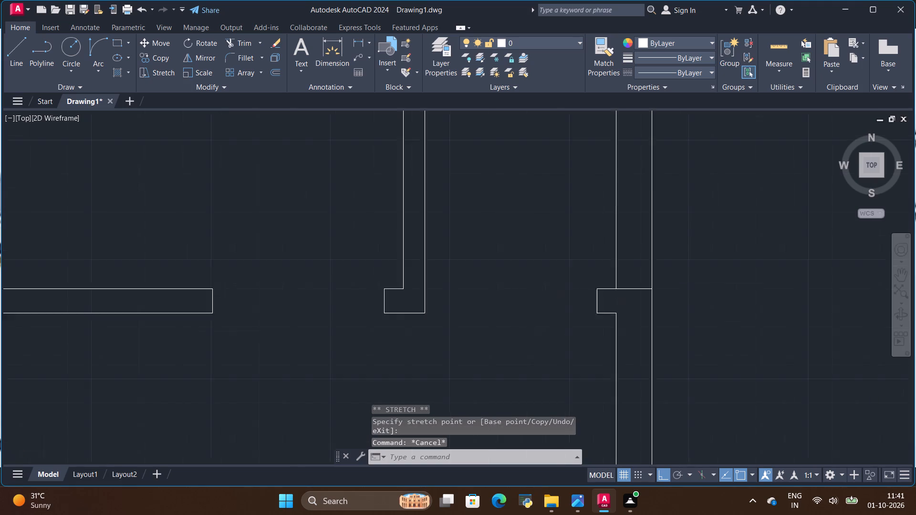
scroll(704, 275, "down", 3)
key("alt+Tab")
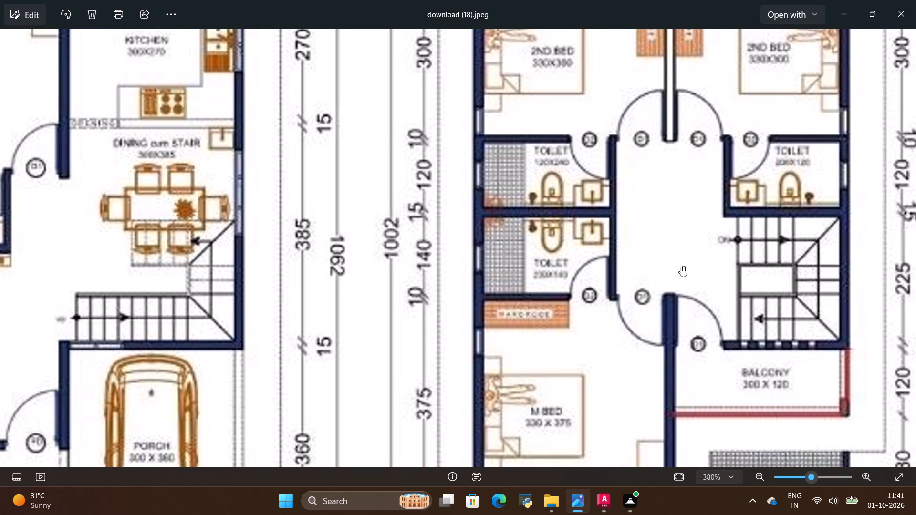
key("alt+Tab")
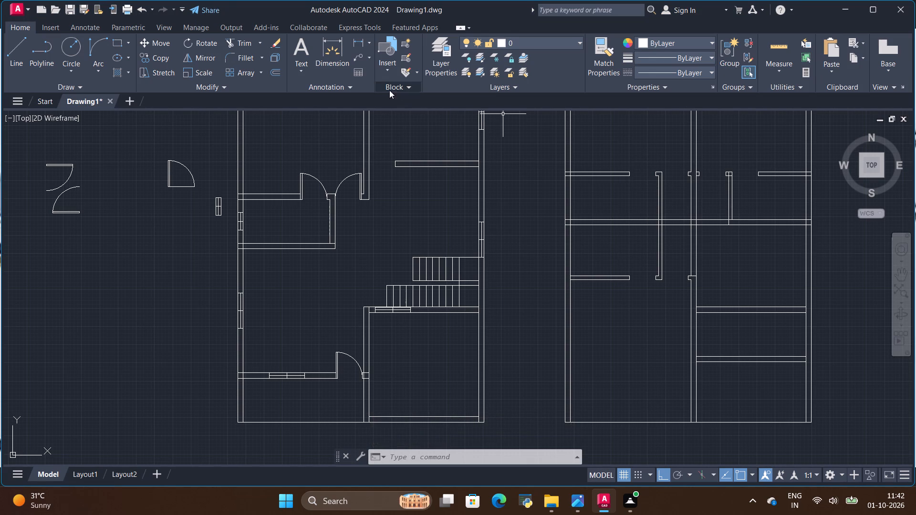
left_click(242, 44)
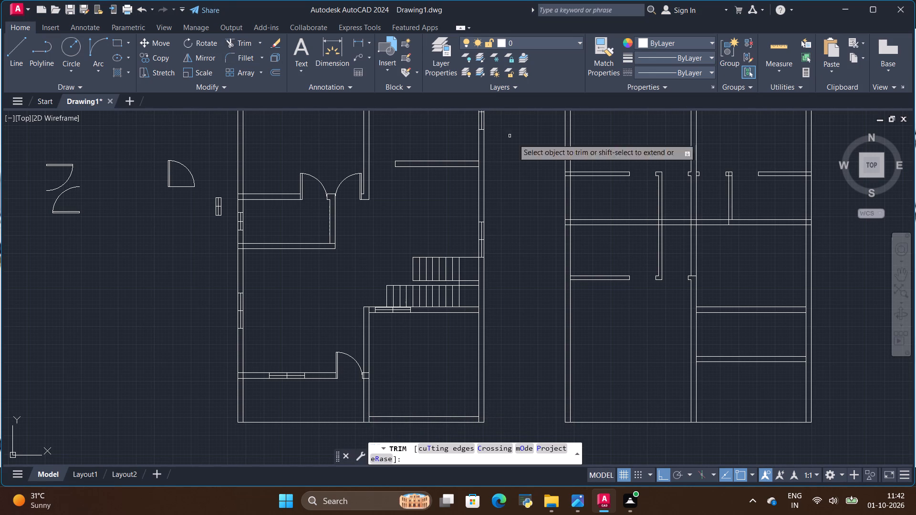
left_click_drag(707, 199, 672, 258)
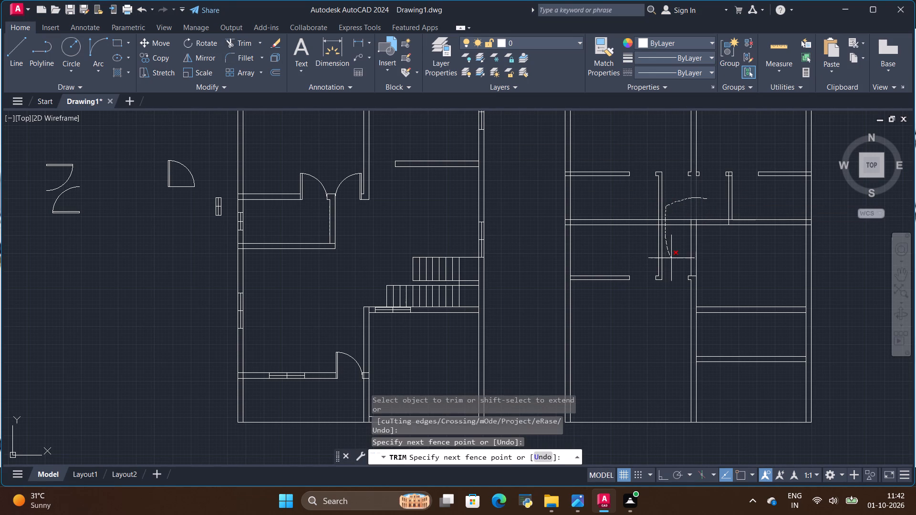
left_click_drag(672, 258, 696, 220)
left_click_drag(696, 220, 695, 226)
left_click_drag(695, 226, 695, 223)
left_click_drag(688, 229, 697, 224)
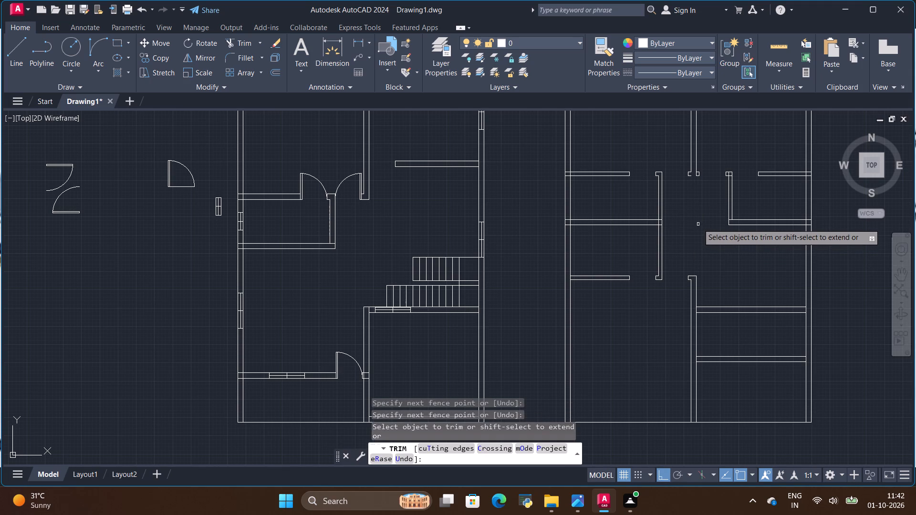
Draw a horizontal line between the two stubs' lower inner corners to close the foot of the upper central wall.
scroll(699, 196, "up", 2)
scroll(701, 198, "down", 3)
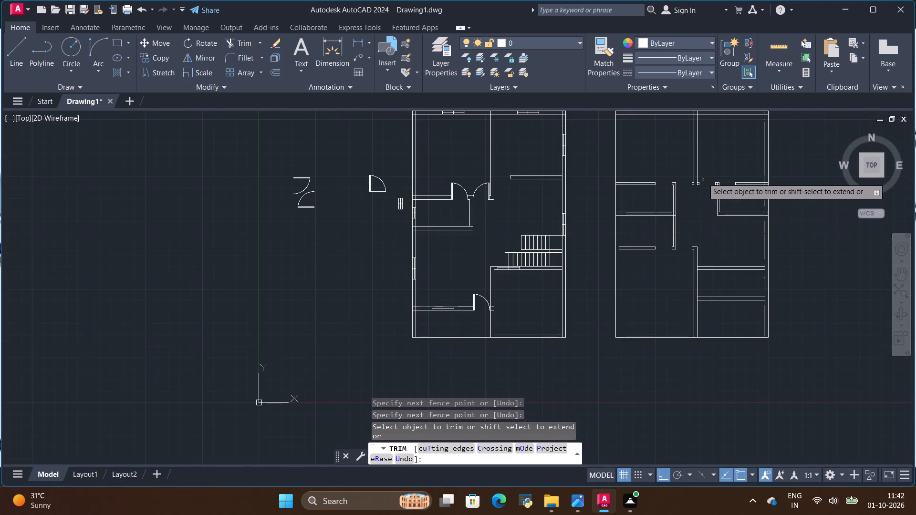
scroll(698, 129, "up", 2)
scroll(704, 236, "up", 2)
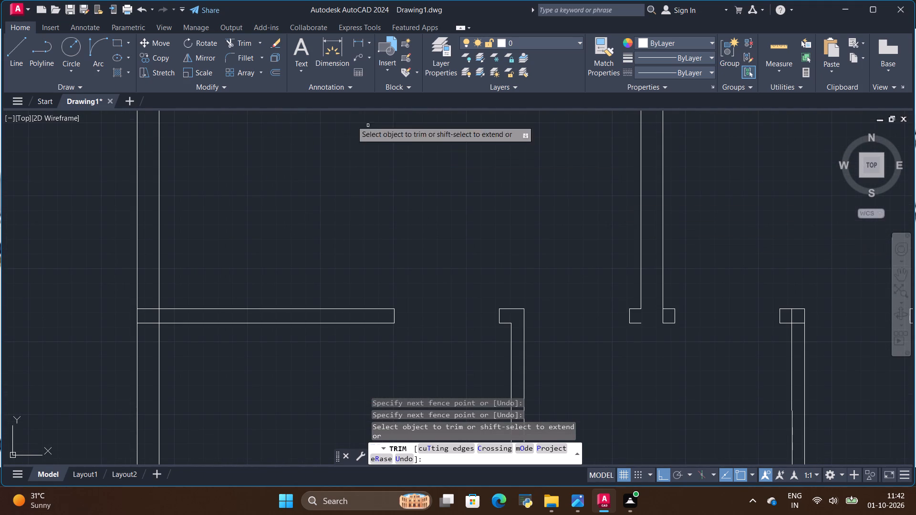
left_click(17, 51)
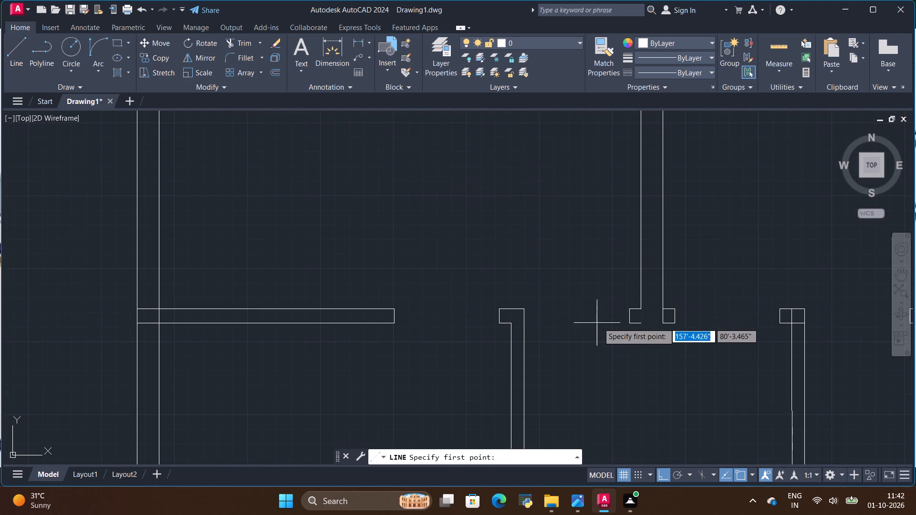
left_click(641, 325)
left_click(665, 325)
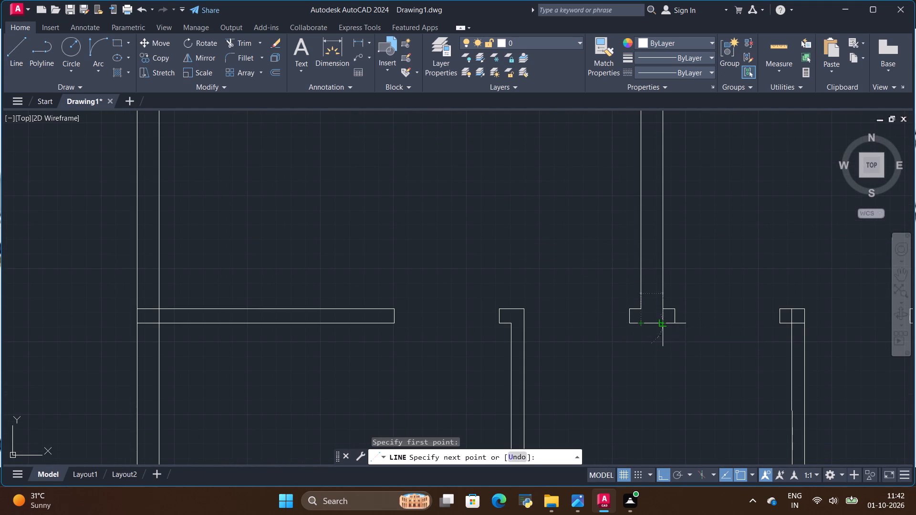
Trim away the vertical line segment separating the right stub from the foot of the upper central wall.
key("Escape")
scroll(659, 299, "down", 1)
scroll(673, 330, "up", 4)
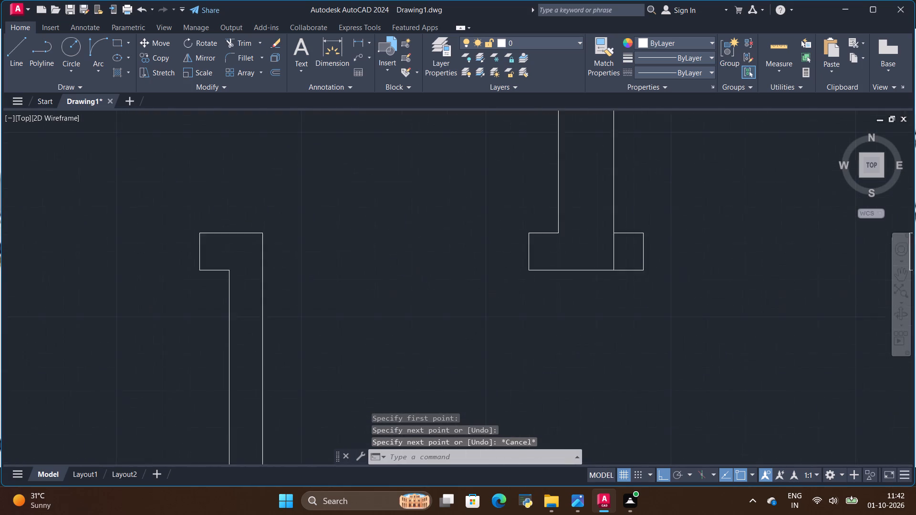
scroll(667, 320, "down", 6)
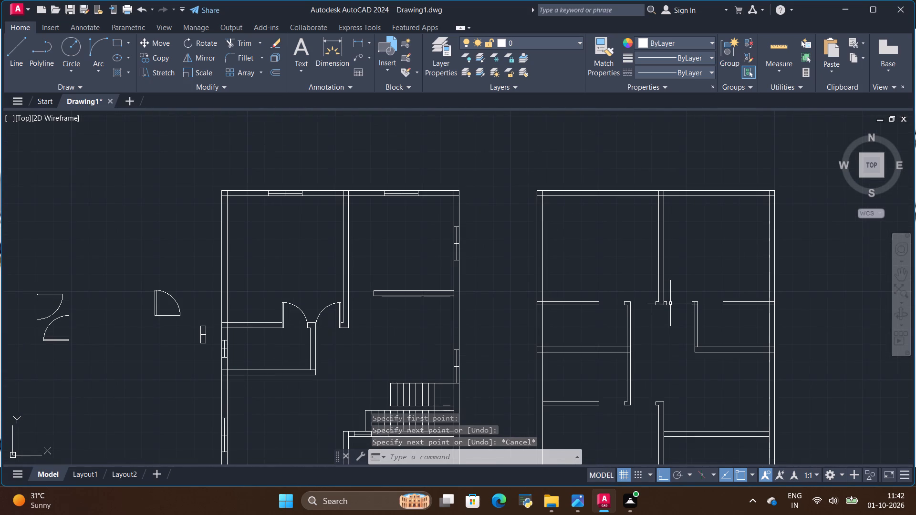
scroll(670, 303, "up", 5)
left_click_drag(579, 320, 578, 320)
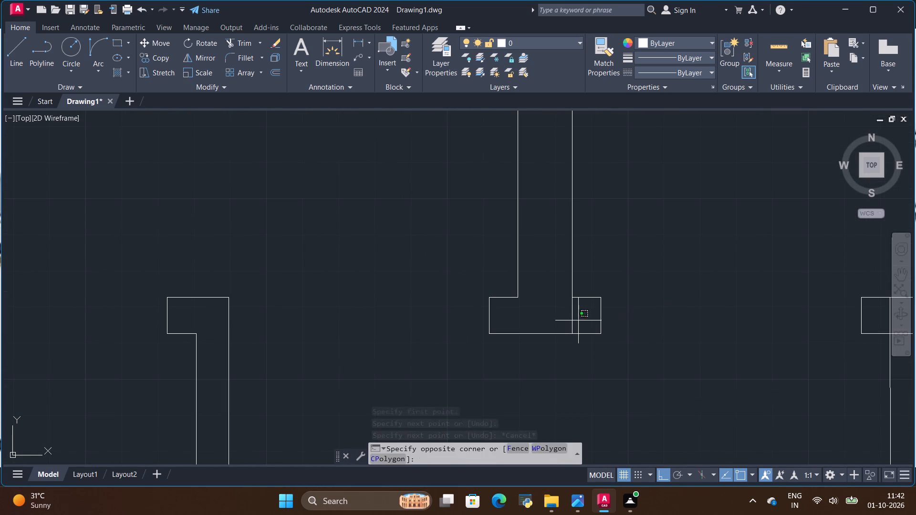
left_click_drag(578, 320, 568, 318)
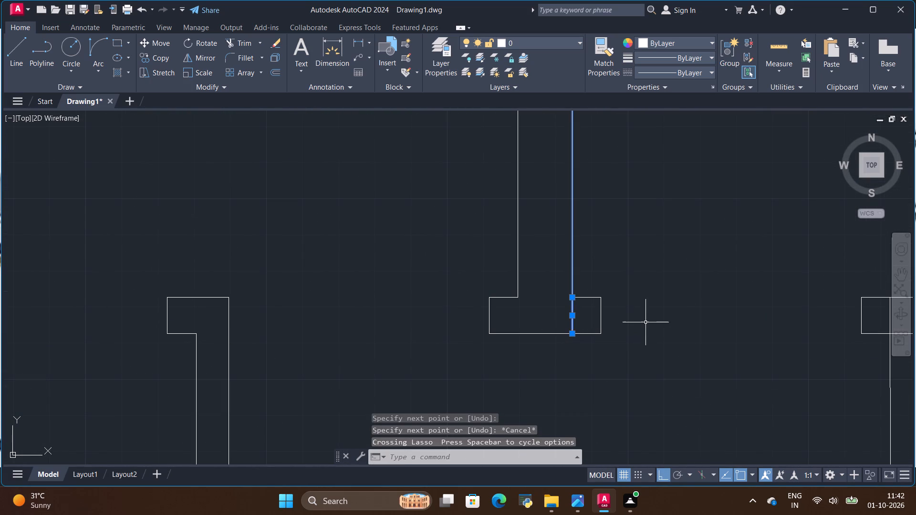
key("Escape")
left_click(246, 43)
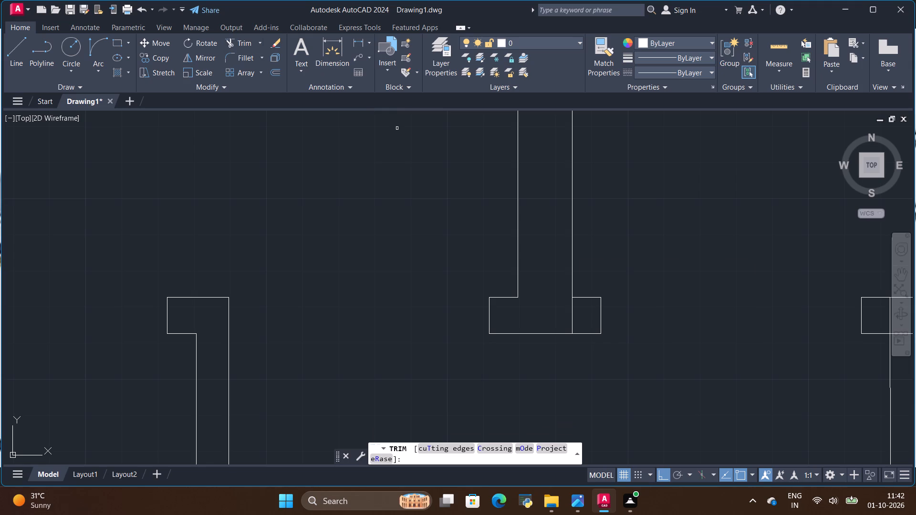
scroll(584, 315, "up", 2)
left_click_drag(583, 318, 537, 316)
scroll(725, 287, "down", 3)
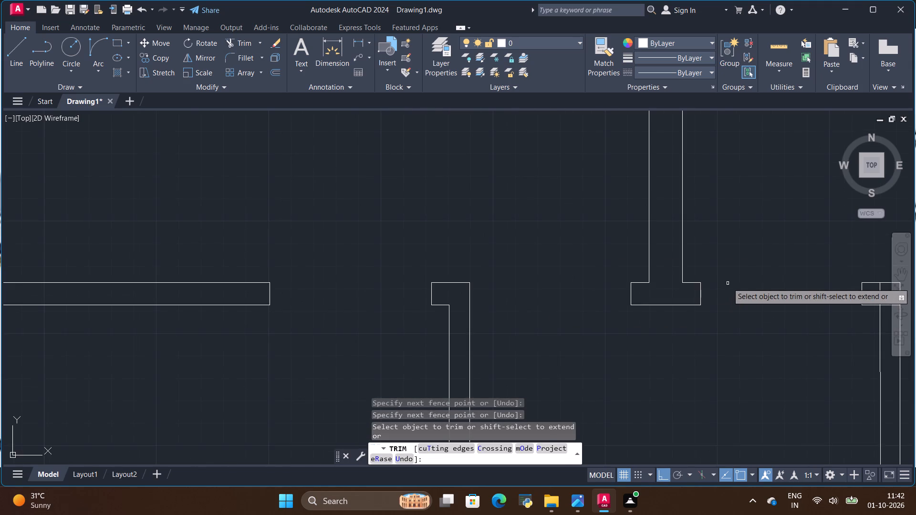
scroll(715, 282, "down", 4)
Compare the right-hand plan's lower rooms, stair area and balcony walls with the first floor plan in the reference image.
key("alt+Tab")
scroll(621, 255, "down", 4)
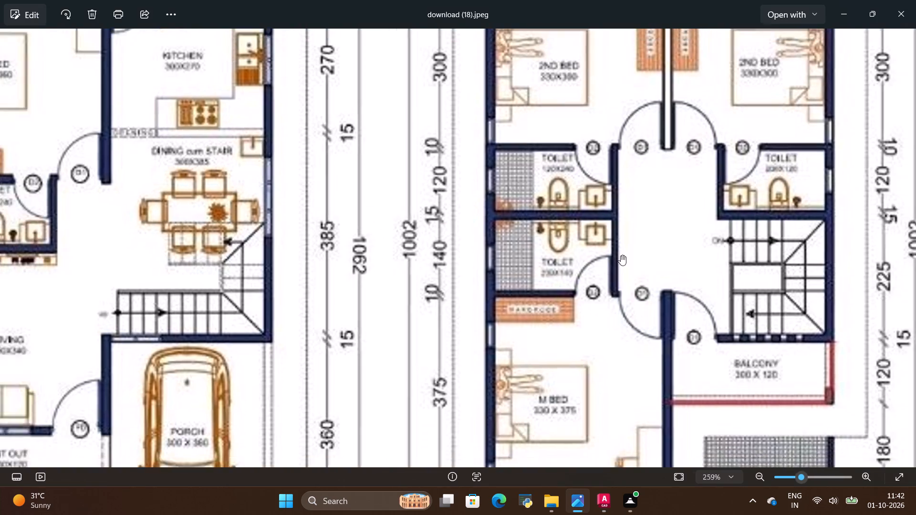
key("alt+Tab")
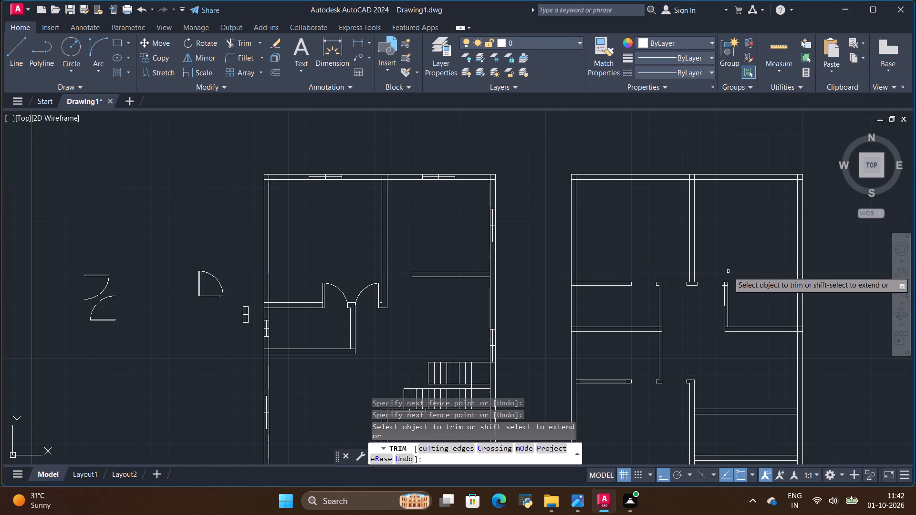
key("alt+Tab")
key("alt+Tab")
scroll(667, 259, "down", 2)
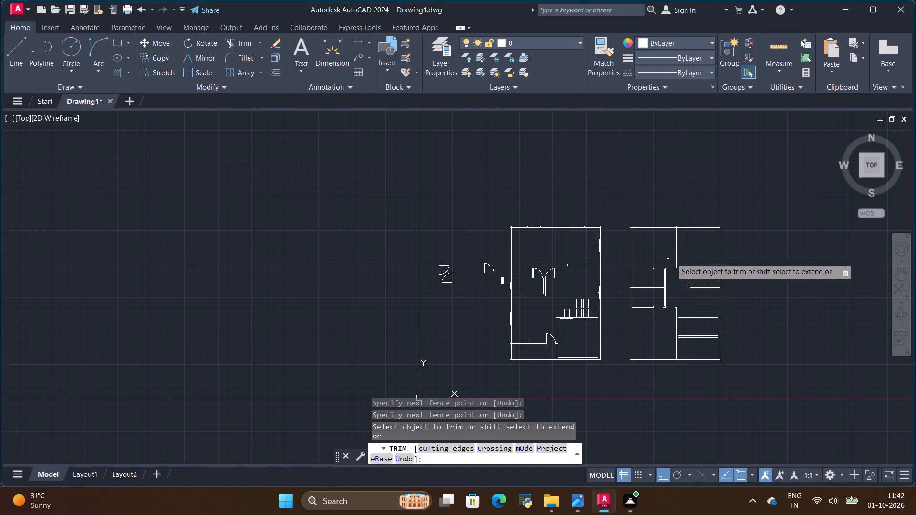
scroll(684, 310, "up", 2)
key("alt+Tab")
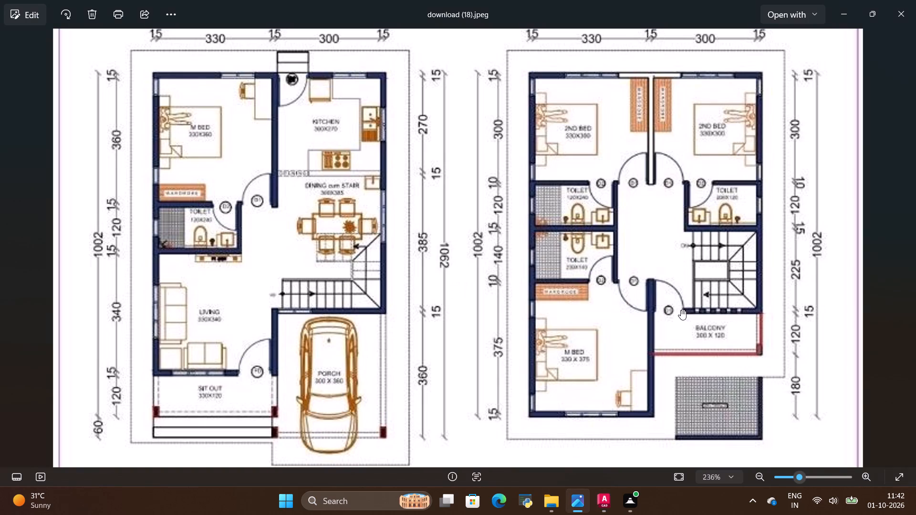
key("alt+Tab")
key("alt+Tab")
key("alt+Tab")
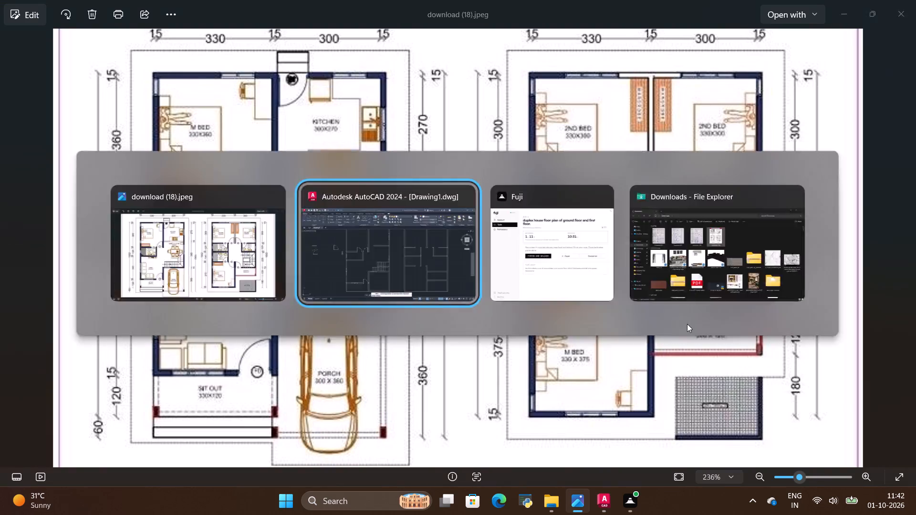
key("alt+Tab")
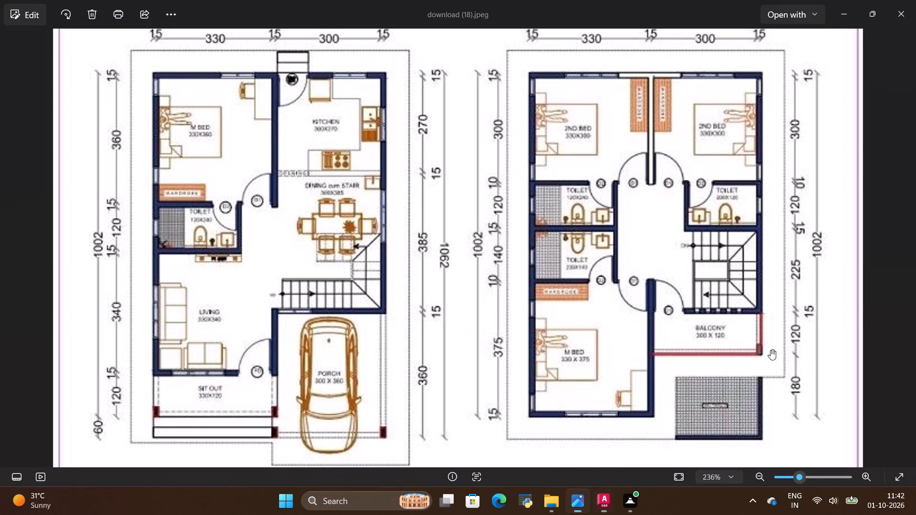
scroll(685, 297, "down", 2)
key("alt+Tab")
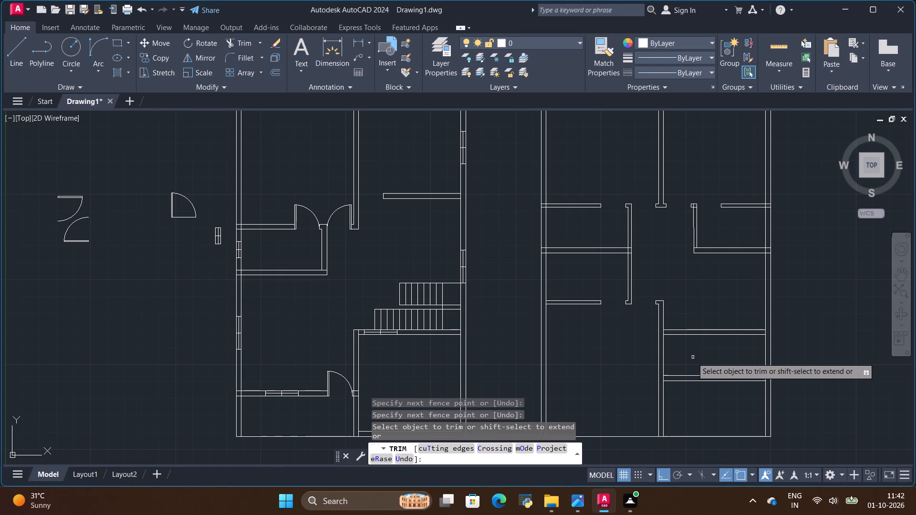
key("alt+Tab")
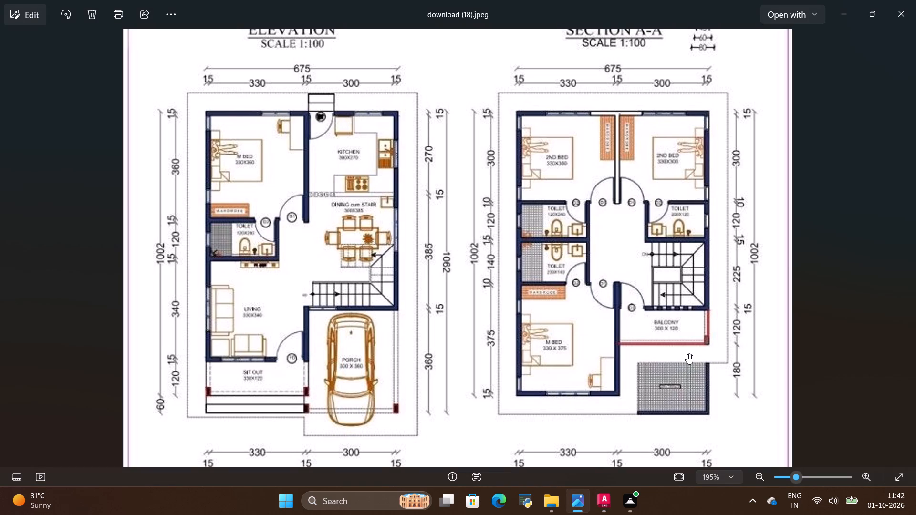
scroll(673, 312, "down", 2)
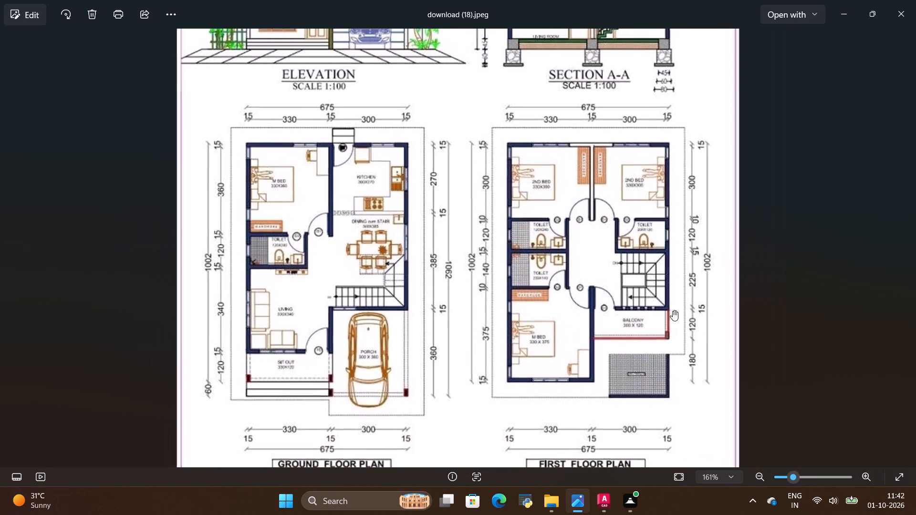
key("alt+Tab")
scroll(672, 287, "down", 2)
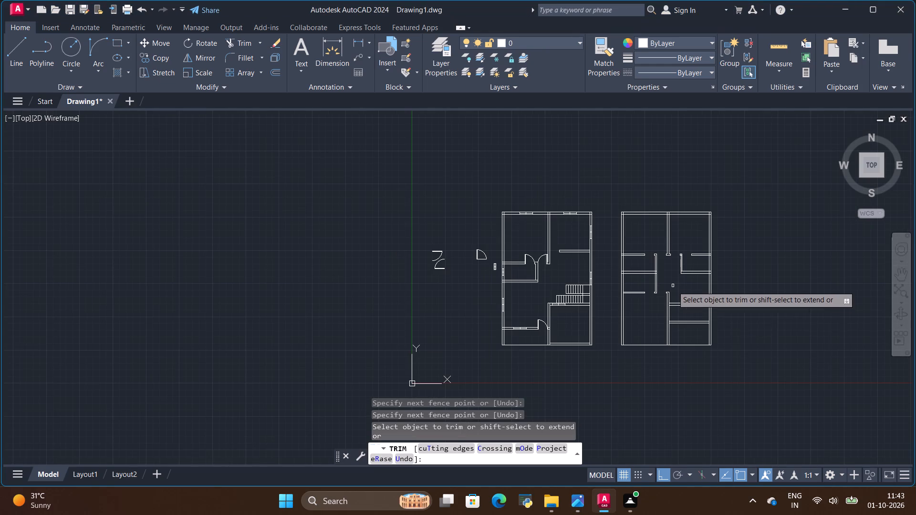
scroll(644, 336, "up", 2)
key("alt+Tab")
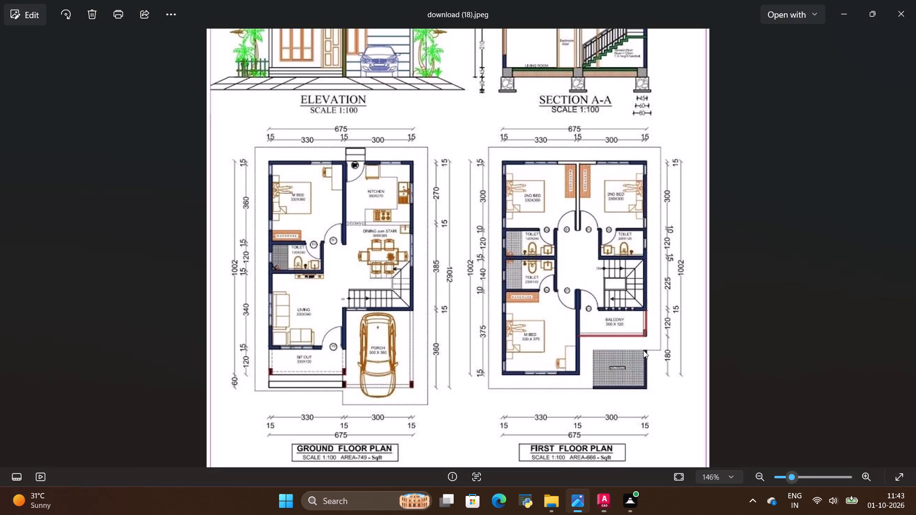
key("alt+Tab")
key("space")
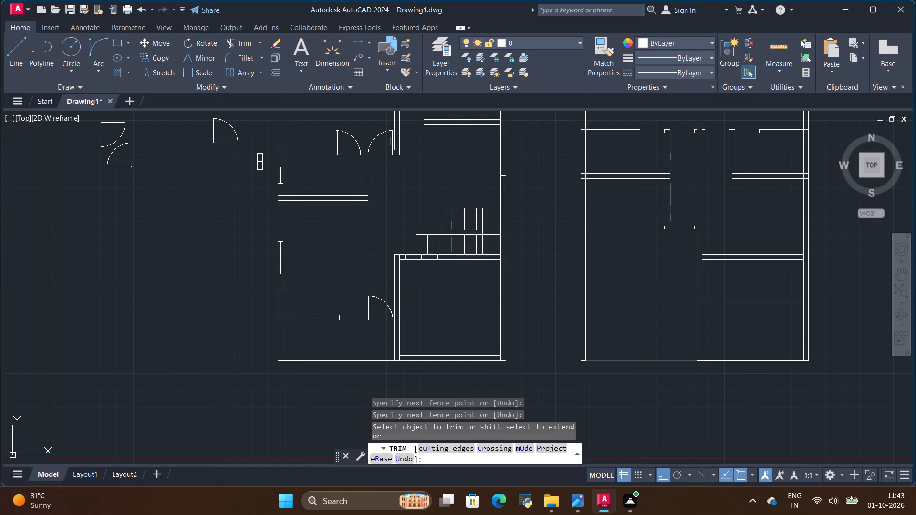
Draw a horizontal line along the right-hand plan's bottom edge from the left outer wall's inner face to the central wall's left face.
left_click(616, 361)
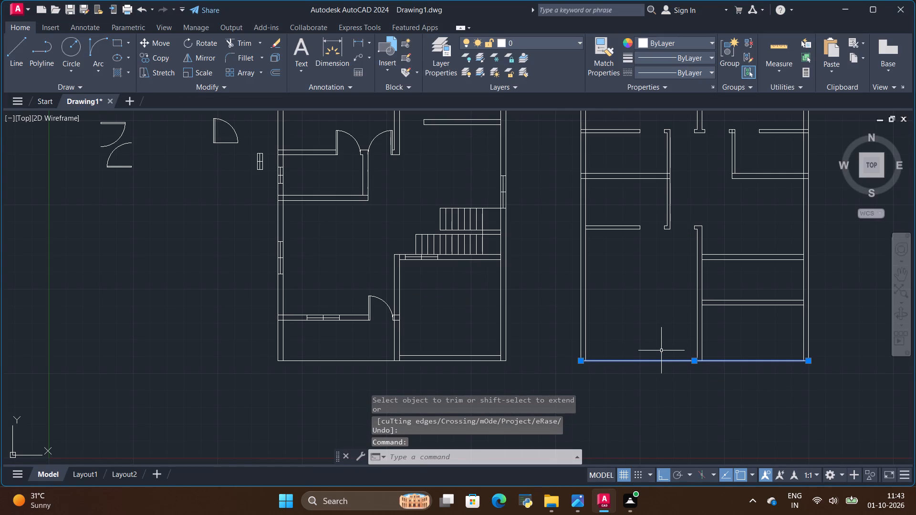
key("Escape")
scroll(685, 356, "up", 1)
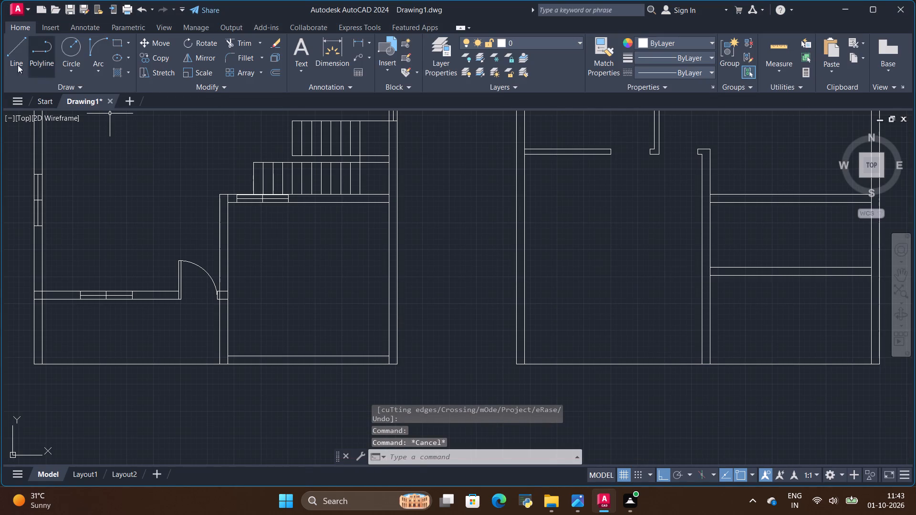
left_click(13, 51)
scroll(550, 378, "up", 2)
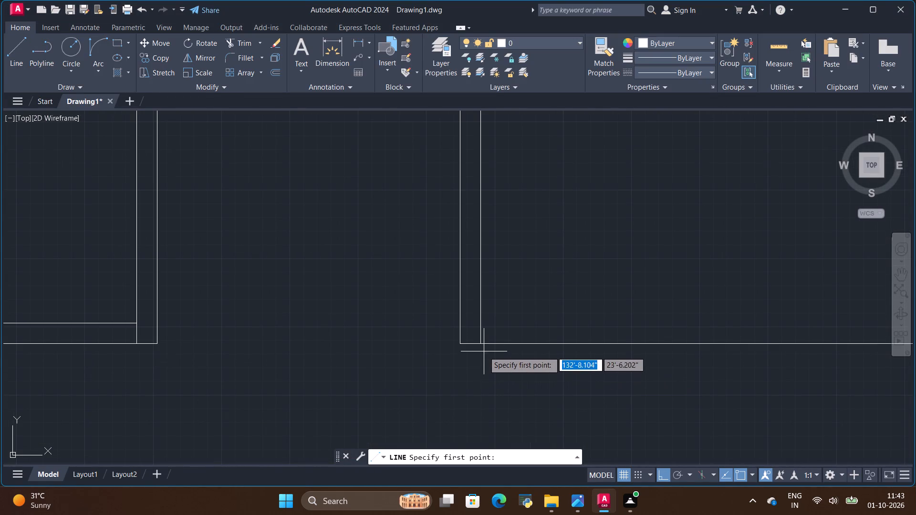
left_click(483, 344)
scroll(555, 350, "down", 2)
scroll(755, 356, "up", 3)
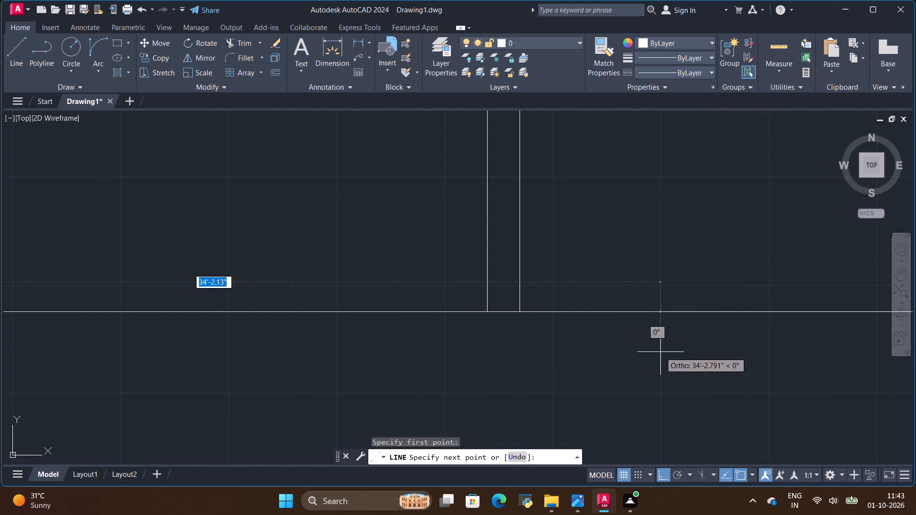
left_click(492, 310)
key("Escape")
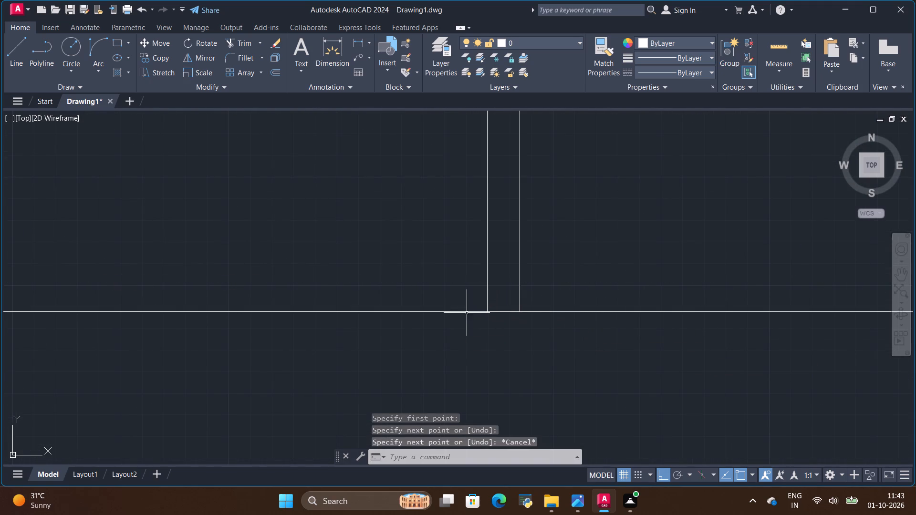
Copy the new bottom line 15" straight up to form the inner face of the master bedroom's bottom wall.
scroll(699, 316, "down", 2)
left_click(549, 315)
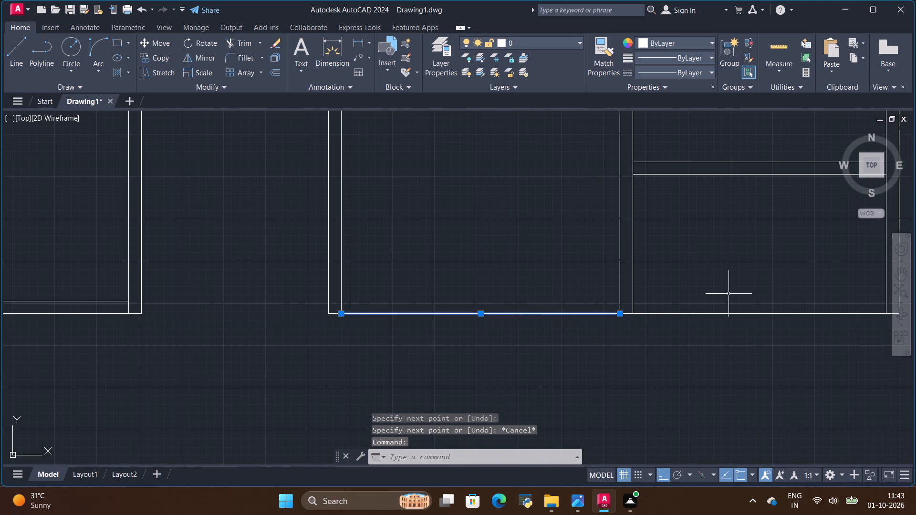
scroll(818, 308, "down", 2)
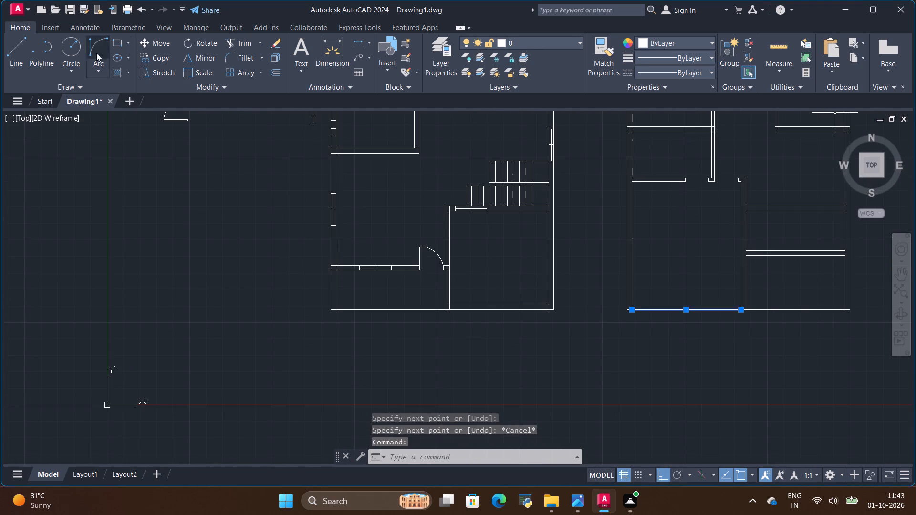
left_click(156, 60)
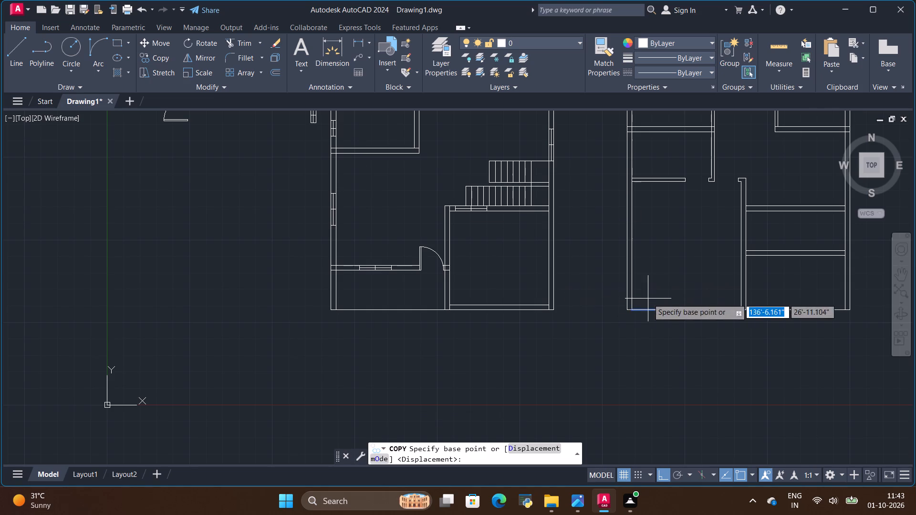
left_click(687, 309)
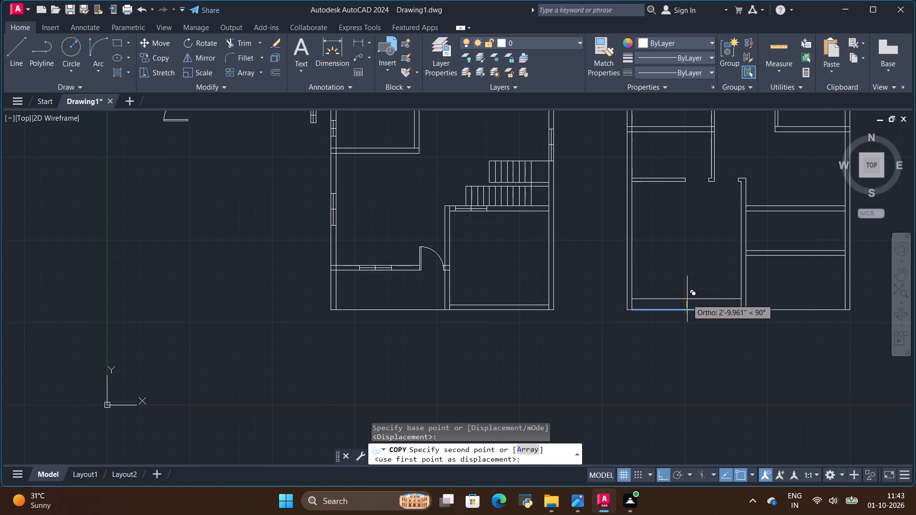
key("BackSpace")
key("BackSpace")
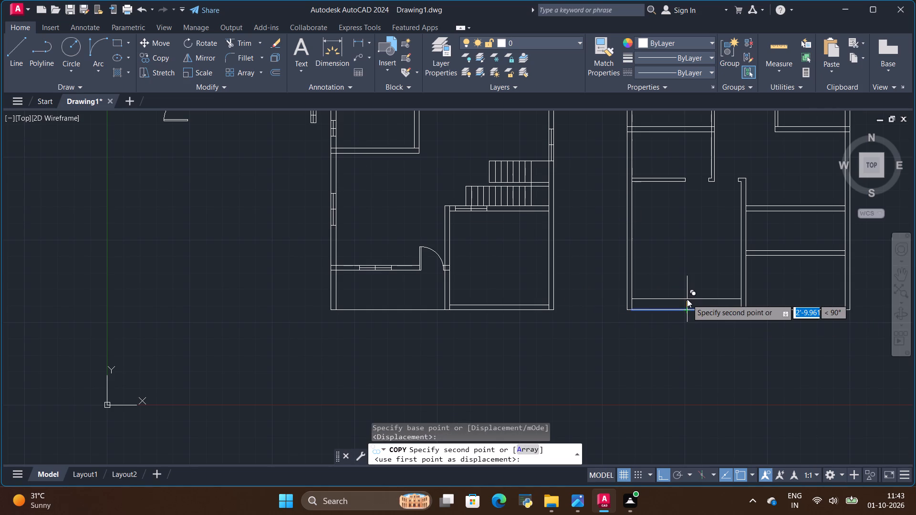
type("15")
key("shift+quotedbl")
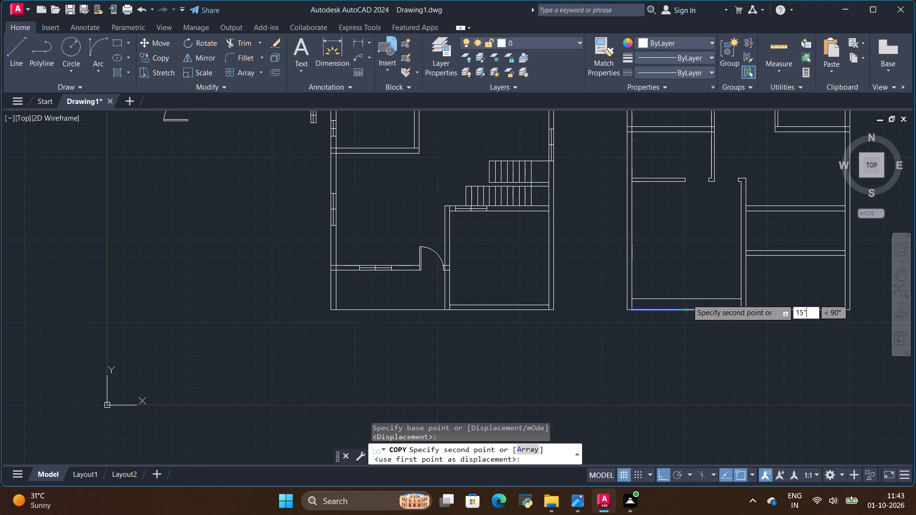
key("Return")
key("Escape")
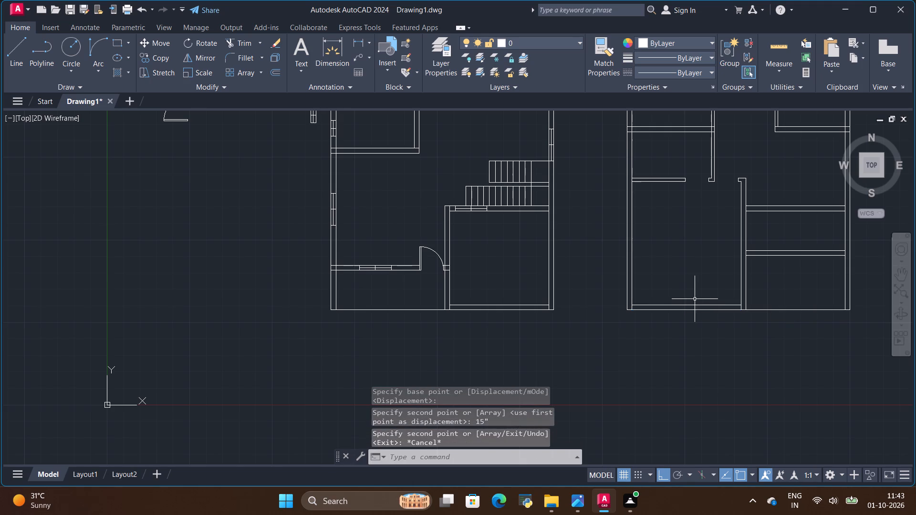
Compare the right-hand plan's stair area, balcony wall and door position with the first floor plan in the reference image.
scroll(771, 296, "up", 1)
scroll(705, 292, "down", 1)
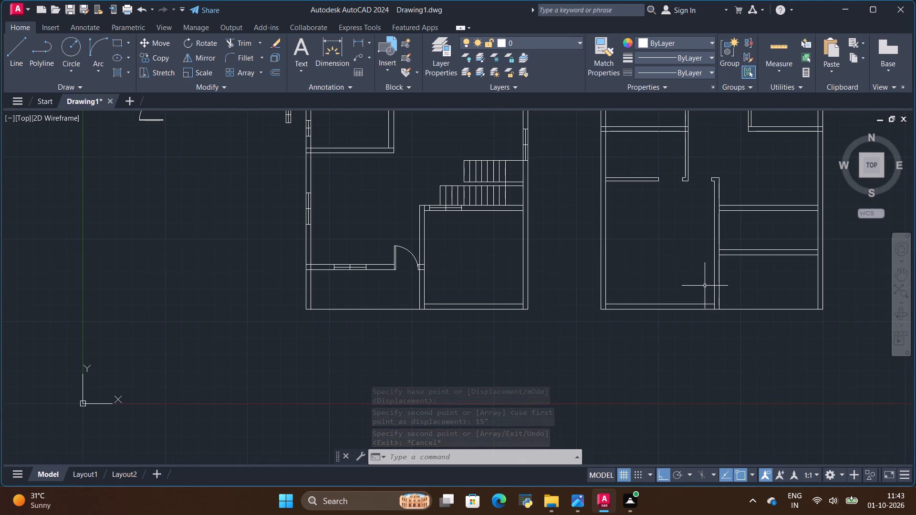
key("alt+Tab")
scroll(608, 324, "up", 1)
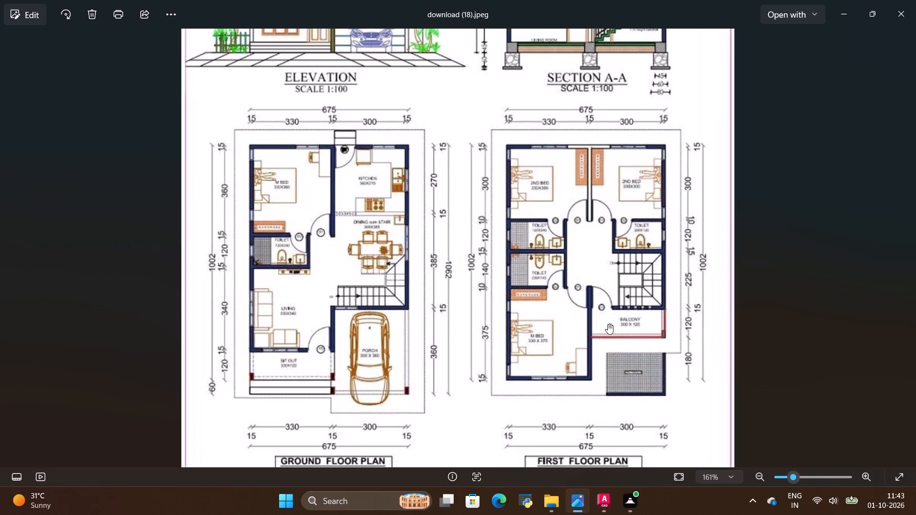
key("alt+Tab")
scroll(650, 276, "down", 2)
scroll(676, 218, "up", 1)
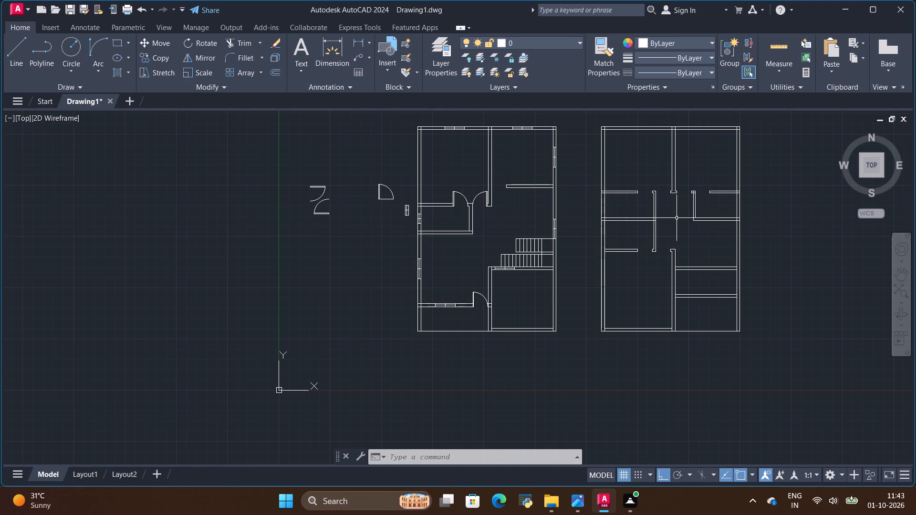
key("alt+Tab")
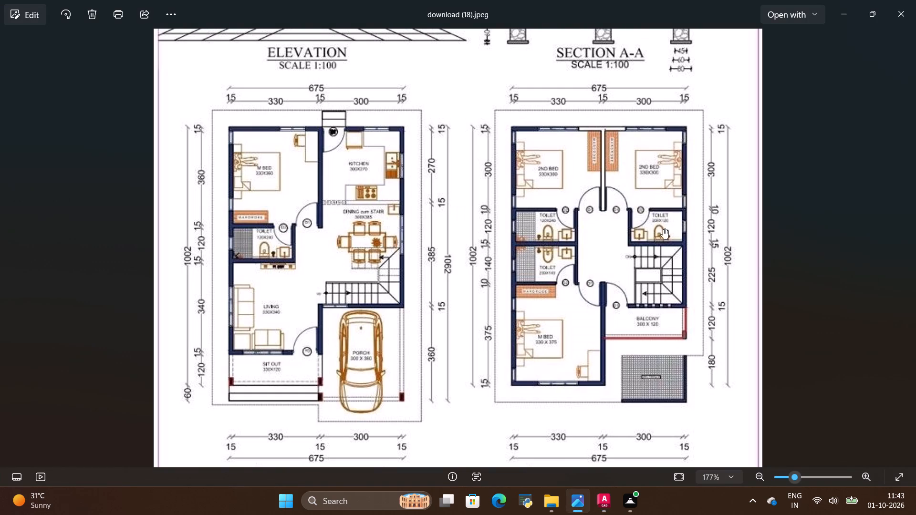
key("alt+Tab")
key("alt+Tab")
scroll(614, 281, "up", 1)
key("alt+Tab")
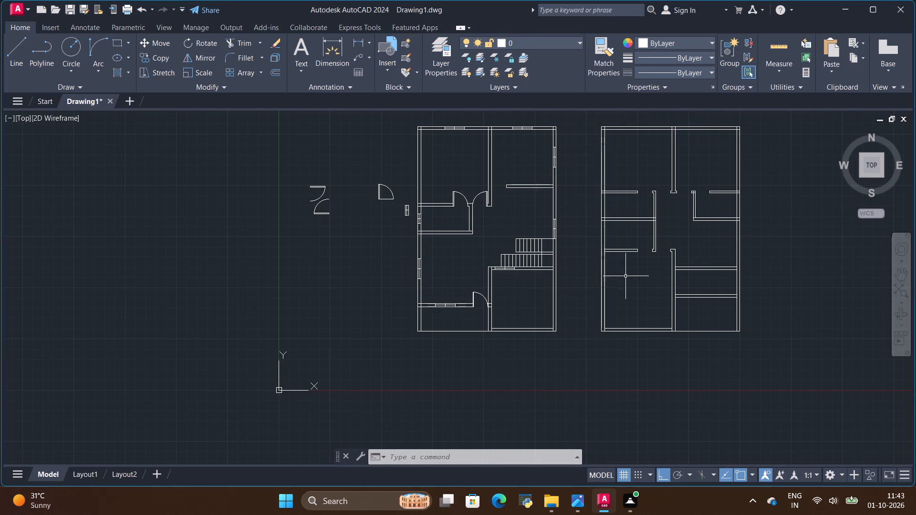
key("alt+Tab")
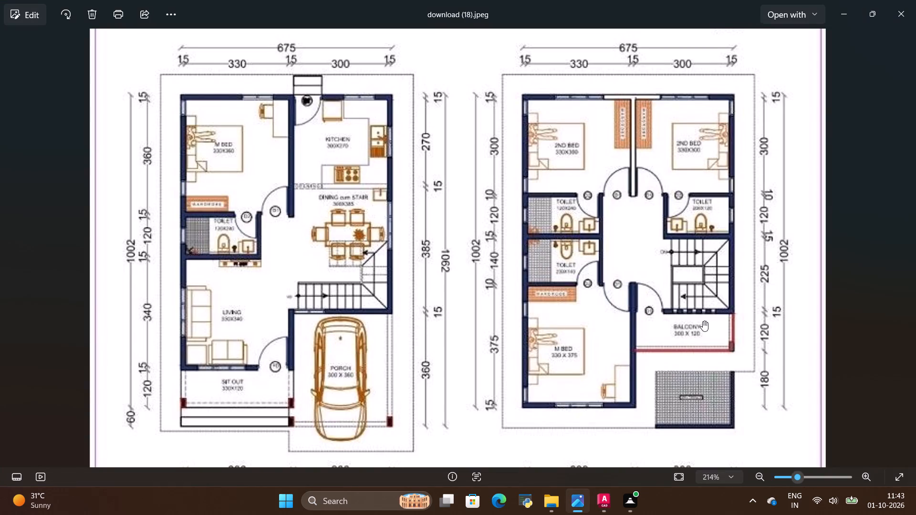
key("alt+Tab")
key("alt+Tab")
key("alt+Tab")
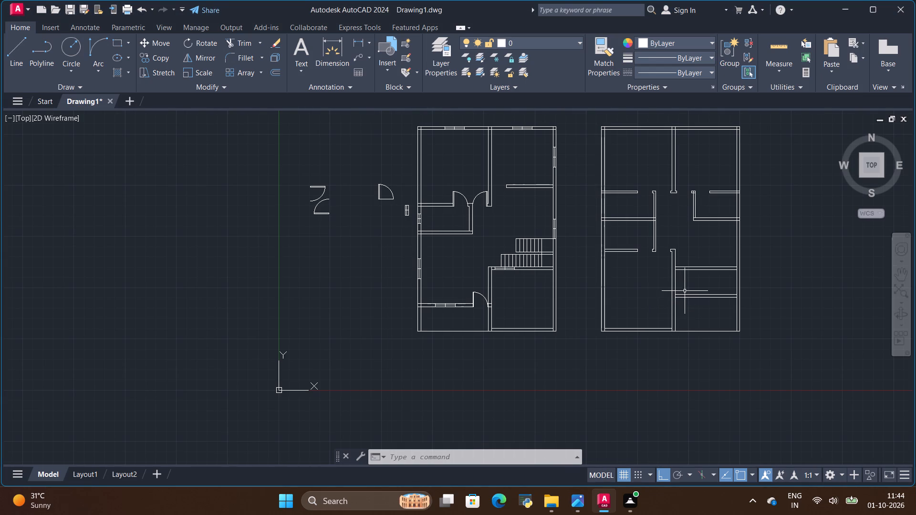
key("alt+Tab")
key("alt+Tab")
key("alt+Tab")
key("alt+Tab")
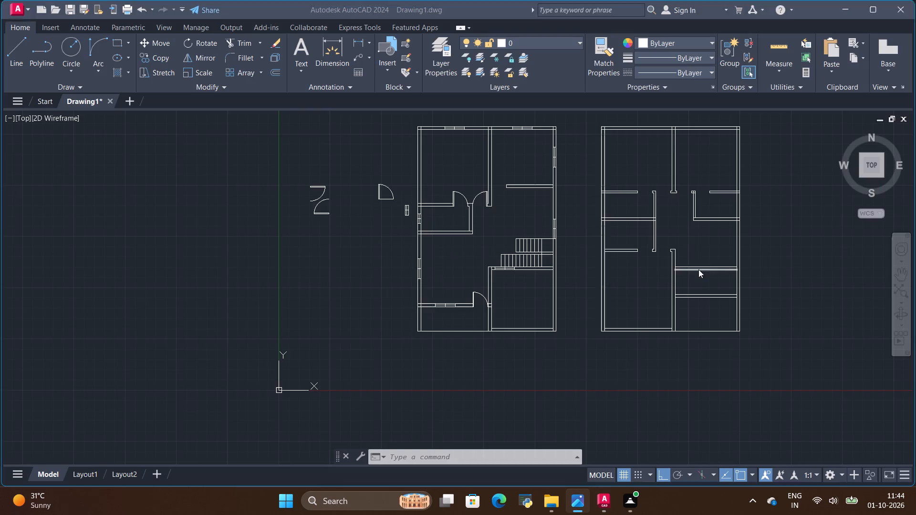
Draw a short vertical line across the upper balcony wall where it meets the central wall's right face.
scroll(687, 266, "up", 4)
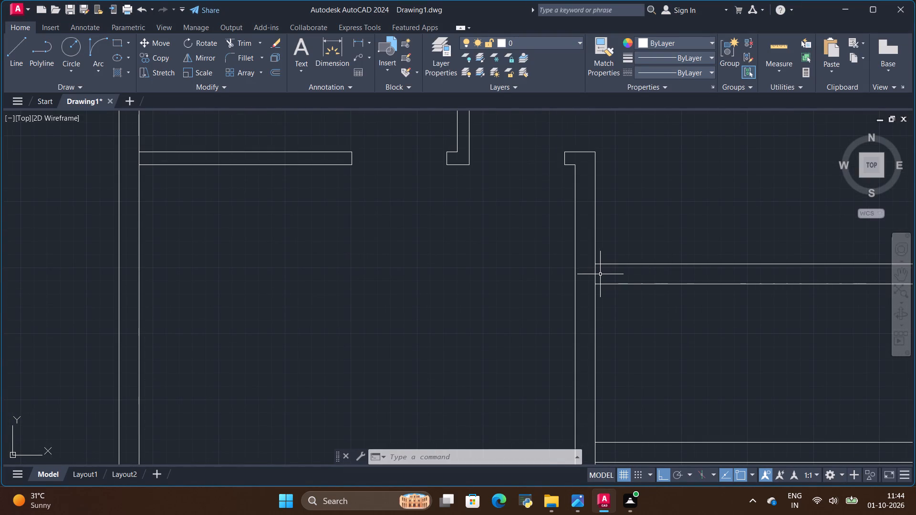
left_click(10, 45)
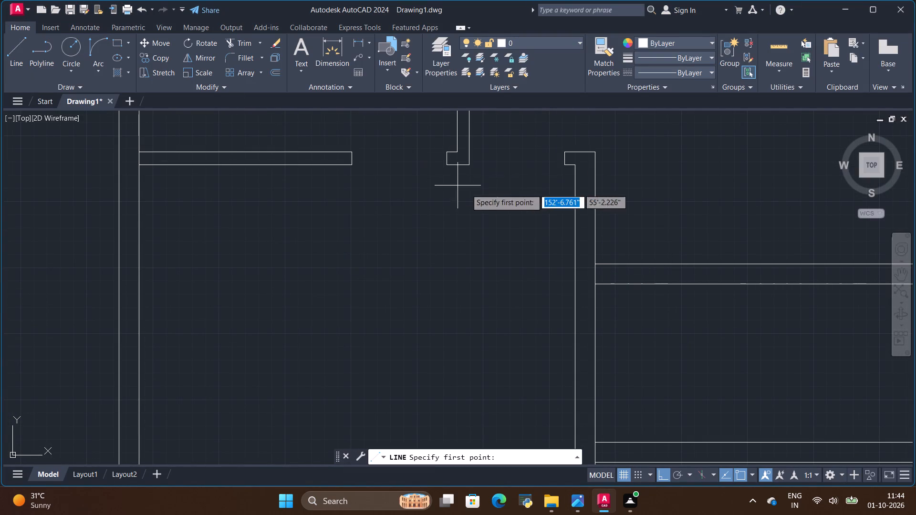
scroll(626, 235, "up", 2)
left_click(540, 308)
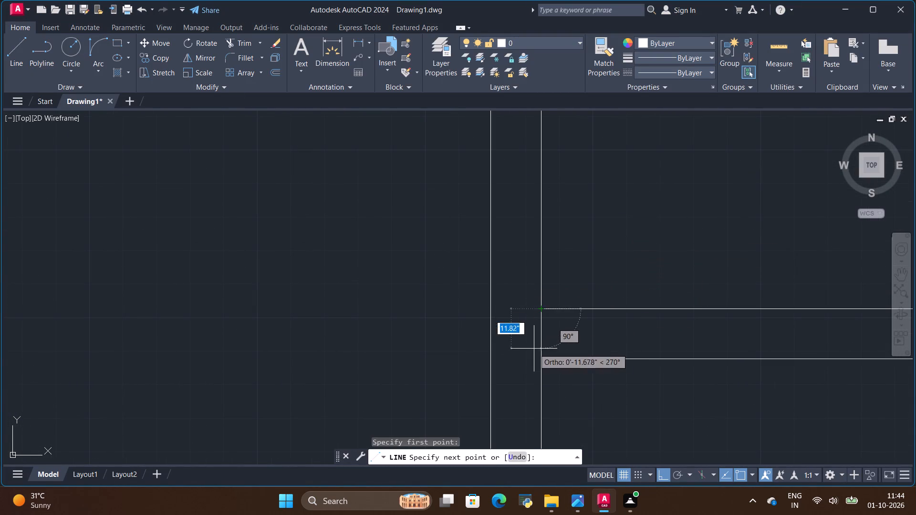
left_click(544, 359)
key("Escape")
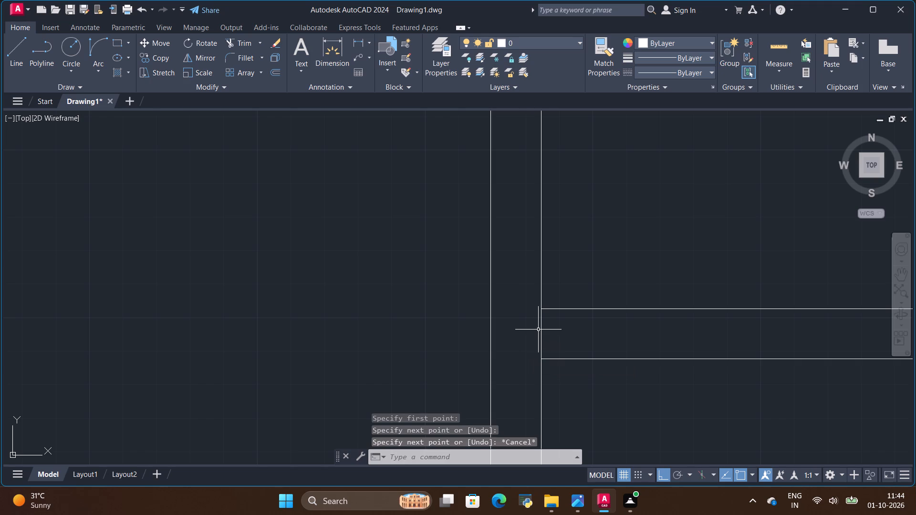
Copy the short vertical line 8" to the right to mark the near side of the balcony door opening.
left_click(541, 328)
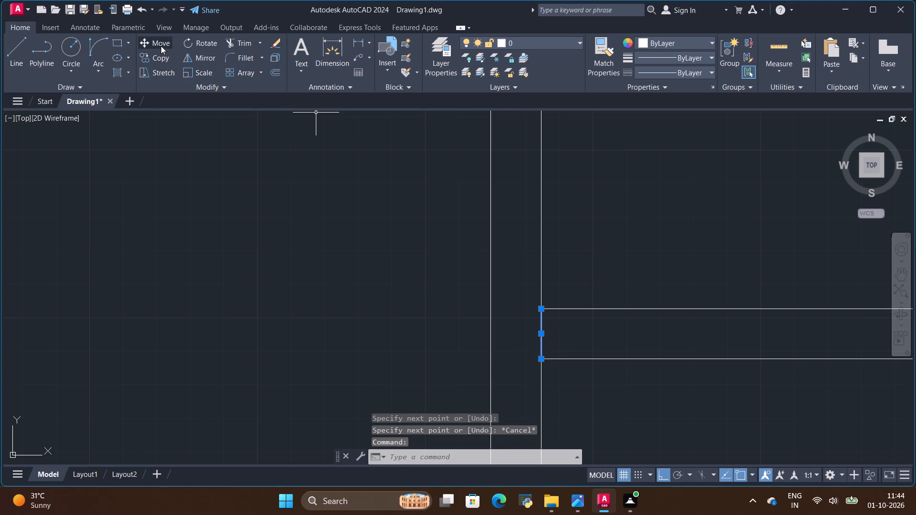
left_click(161, 56)
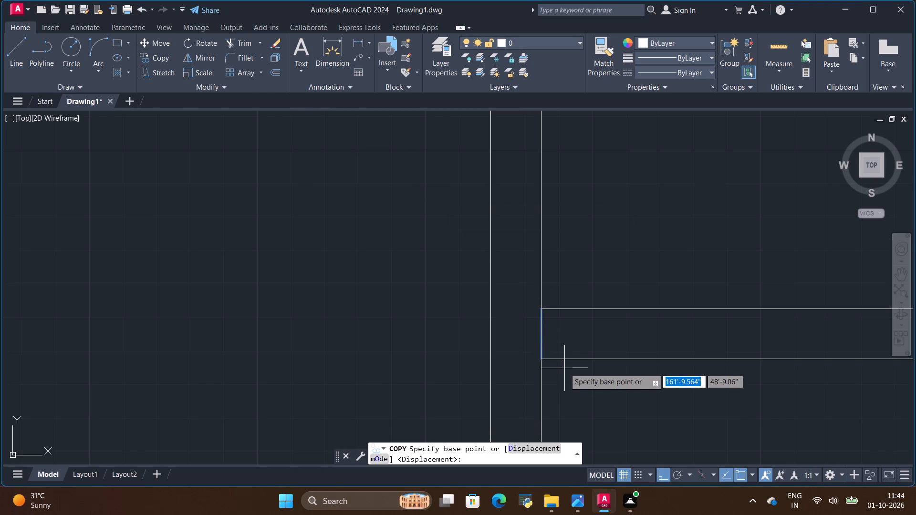
left_click(542, 338)
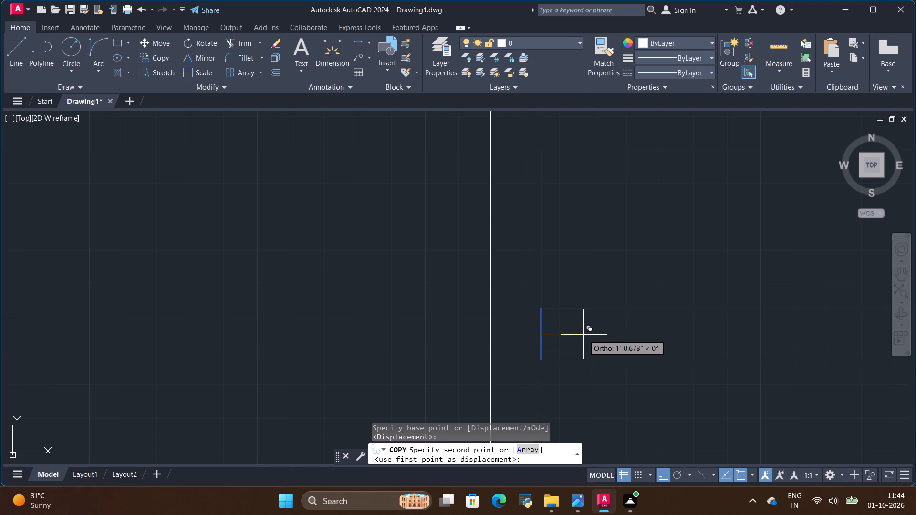
key("BackSpace")
key("BackSpace")
key("8")
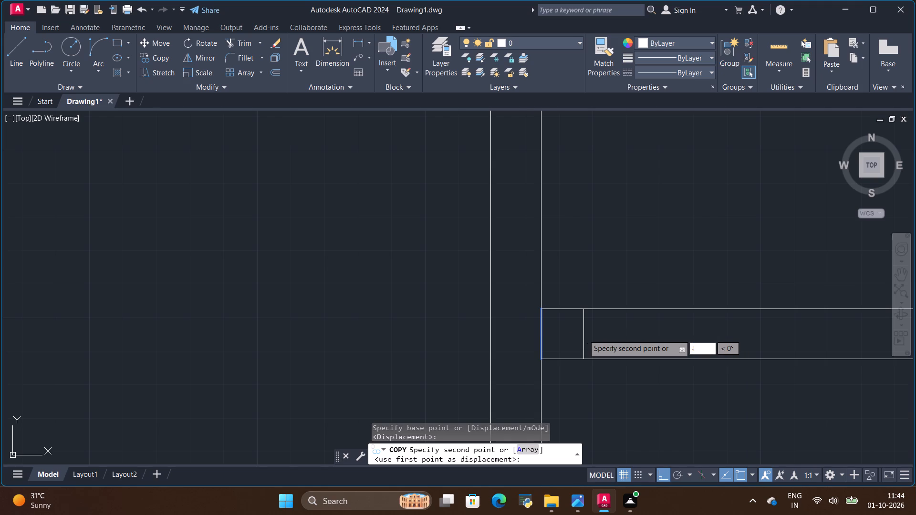
key("shift+quotedbl")
key("Return")
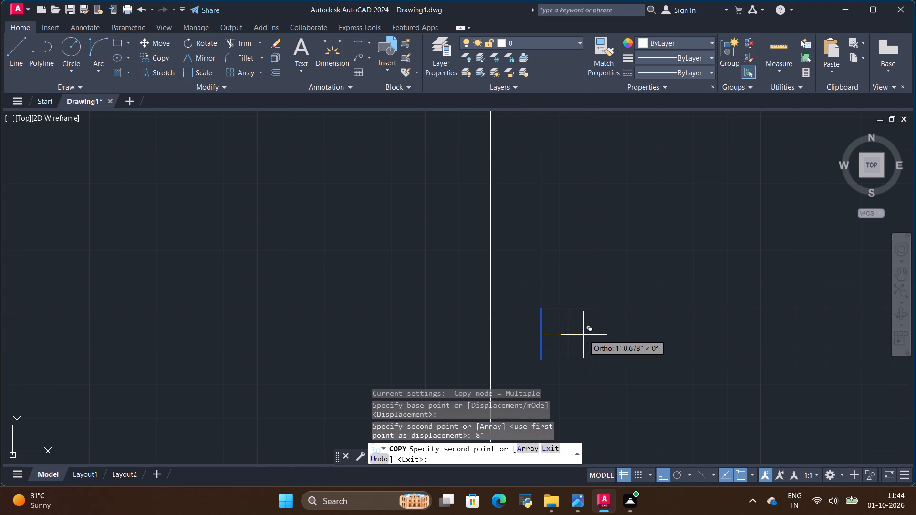
key("Escape")
Copy the near door-opening line 72" to the right along the balcony wall to mark the opening's far side.
left_click(565, 339)
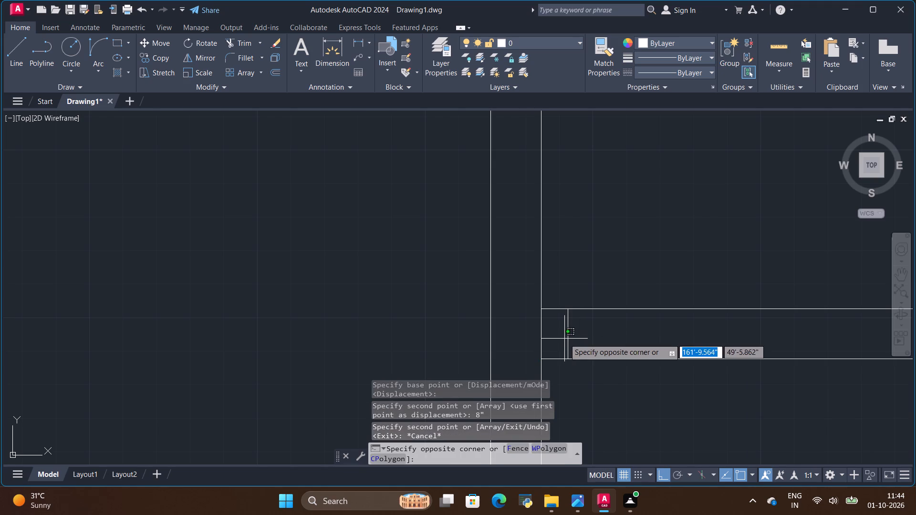
left_click(569, 335)
left_click(565, 335)
left_click(566, 333)
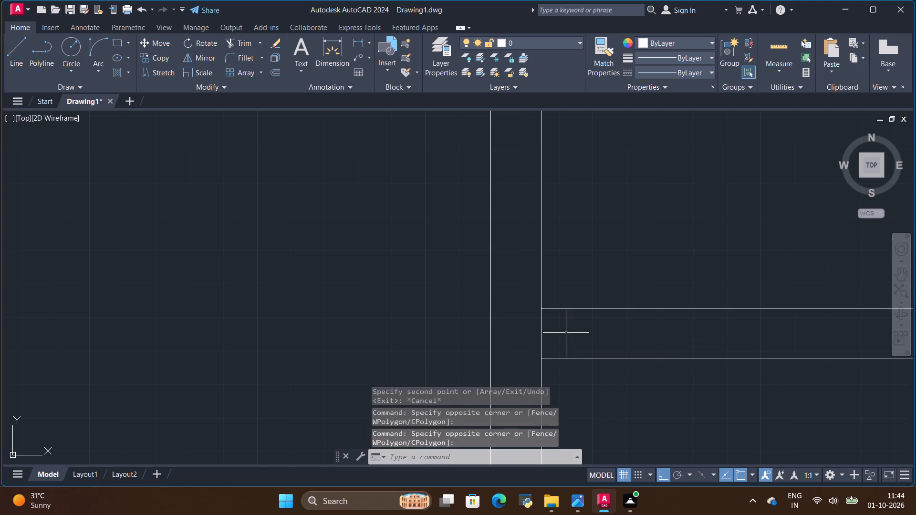
left_click(570, 332)
left_click(568, 334)
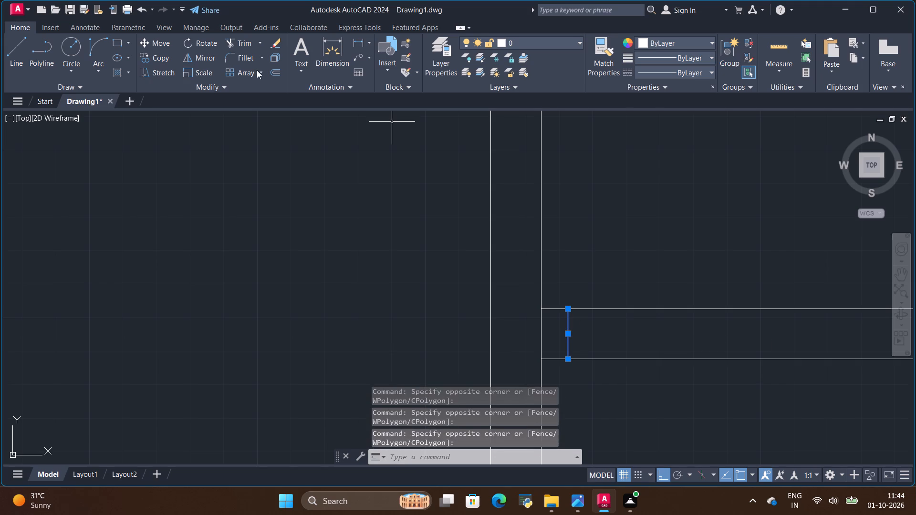
left_click(162, 55)
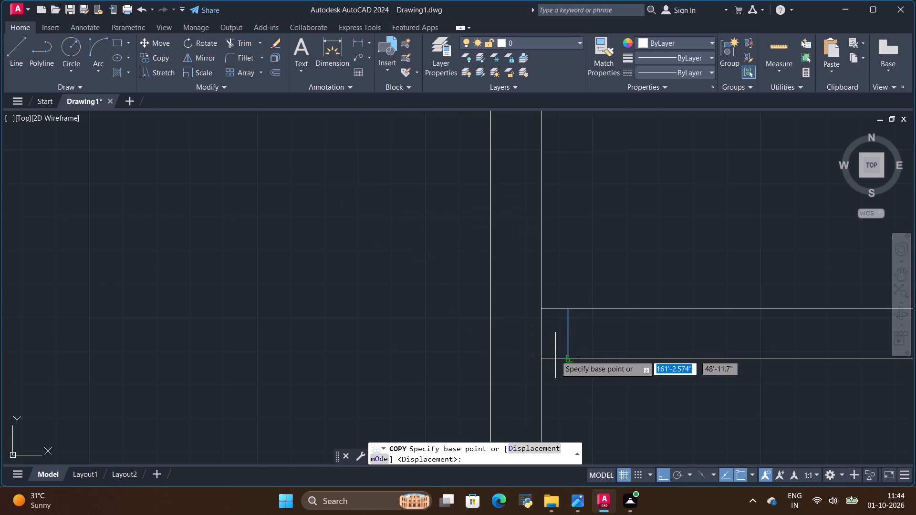
left_click(569, 336)
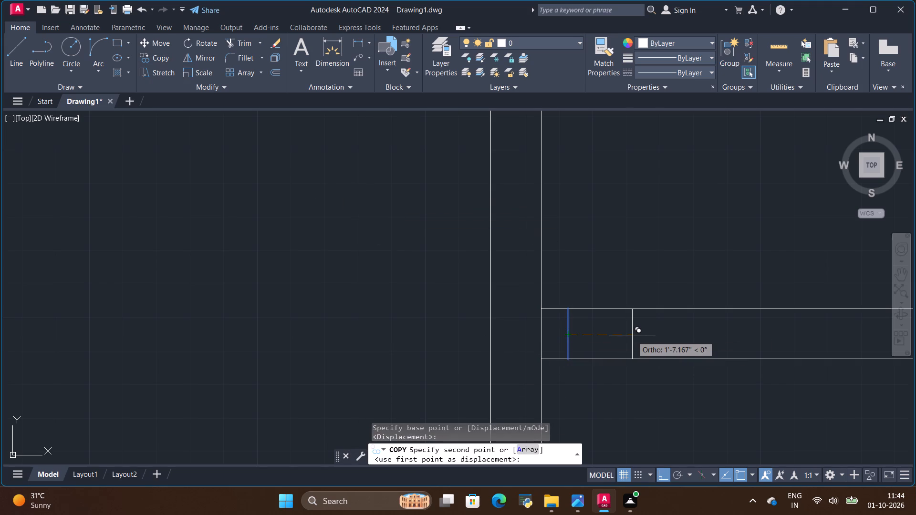
key("BackSpace")
key("BackSpace")
type("72")
key("shift+quotedbl")
key("Return")
key("Escape")
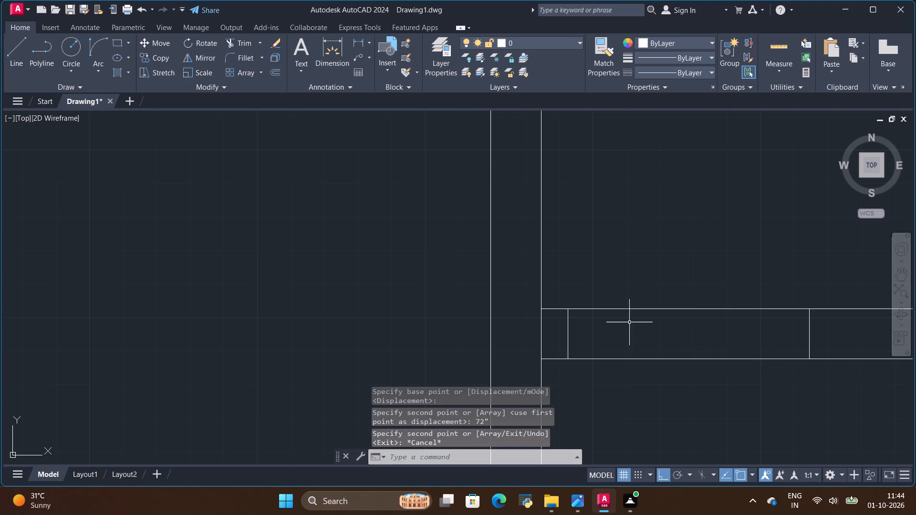
Trim both balcony wall lines between the two opening marks to cut the door opening.
scroll(617, 291, "down", 5)
scroll(665, 310, "up", 2)
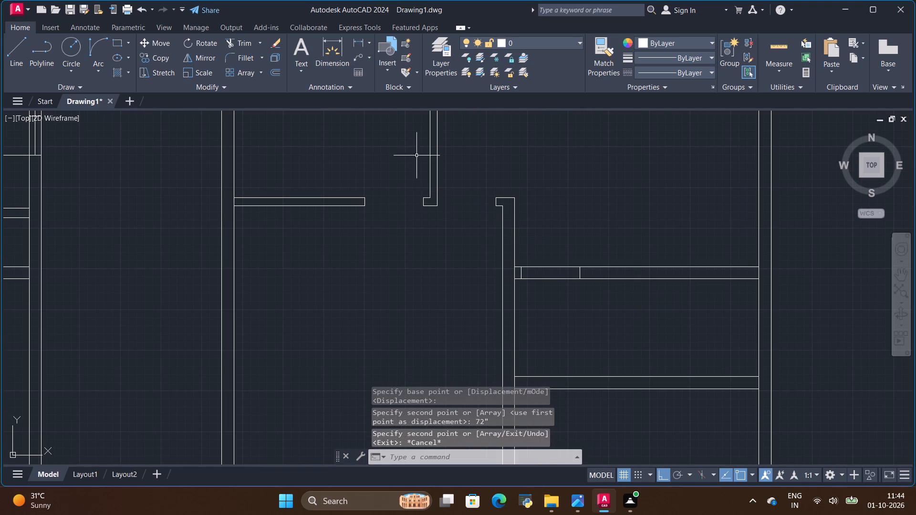
left_click(246, 43)
scroll(604, 283, "up", 1)
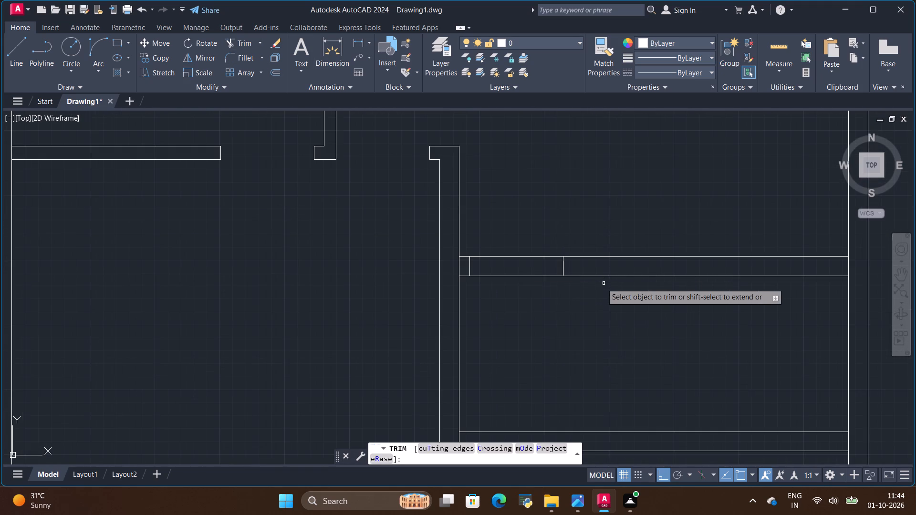
left_click_drag(497, 230, 510, 311)
scroll(555, 285, "down", 2)
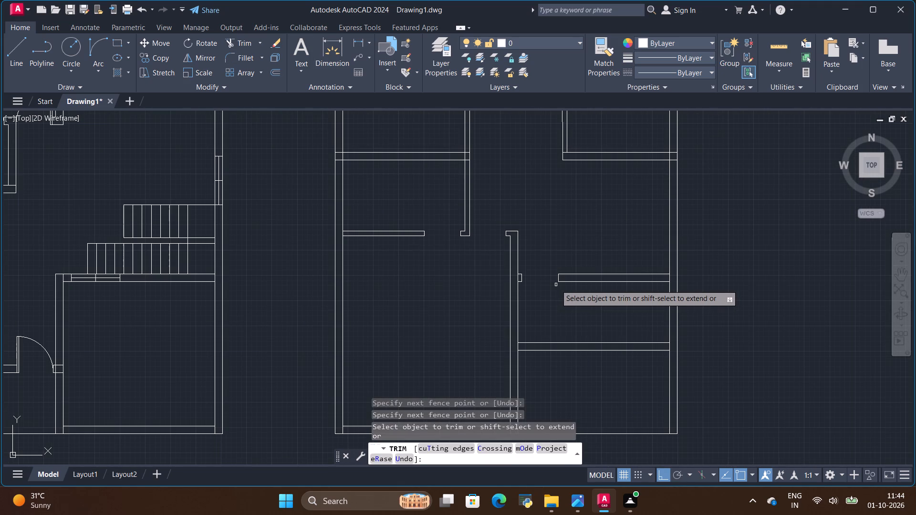
Check the balcony door opening and surrounding walls against the balcony and stair area of the reference first floor plan.
key("alt+Tab")
key("alt+Tab")
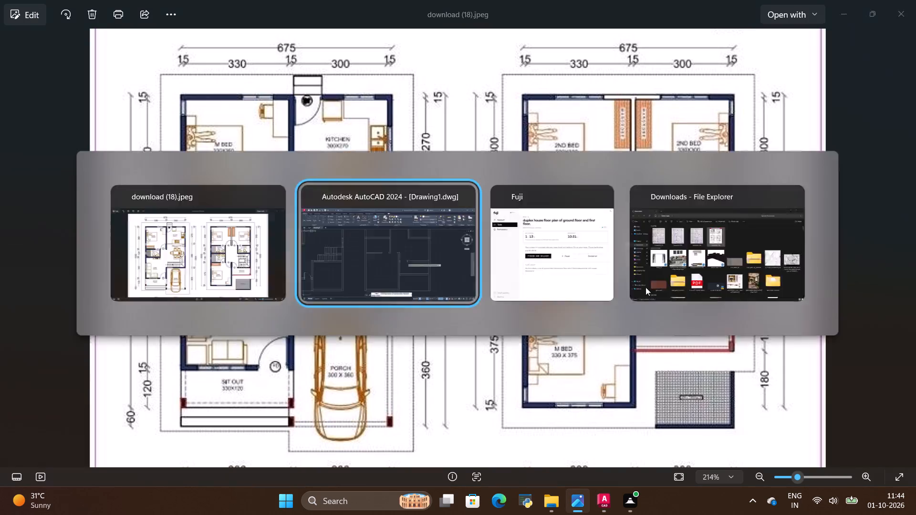
scroll(587, 303, "down", 1)
key("alt+Tab")
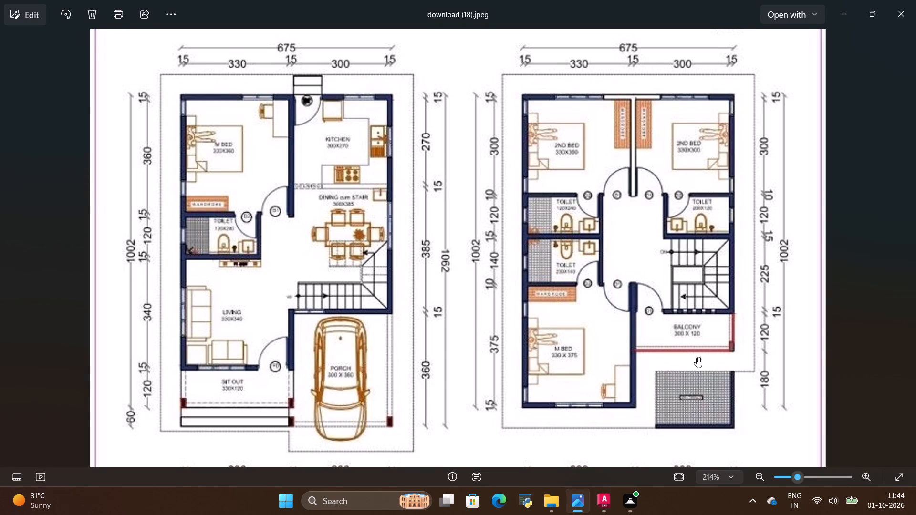
scroll(696, 298, "up", 1)
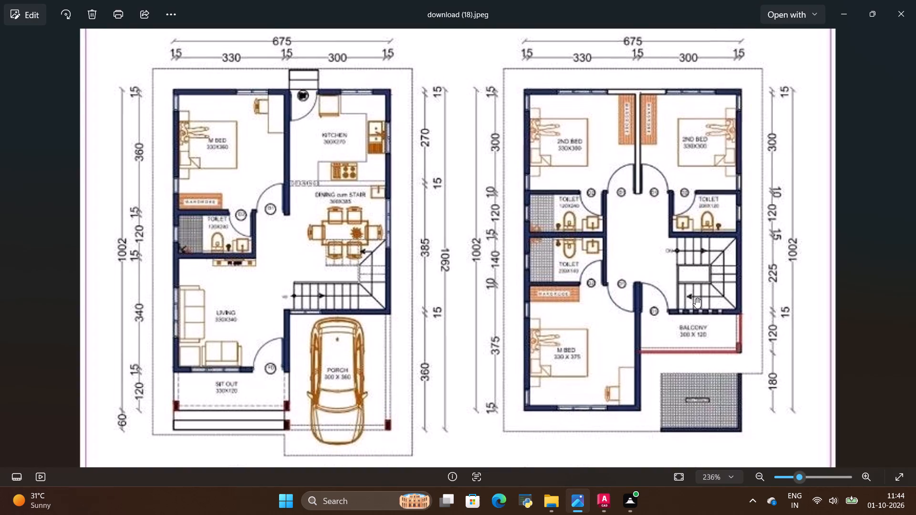
key("alt+Tab")
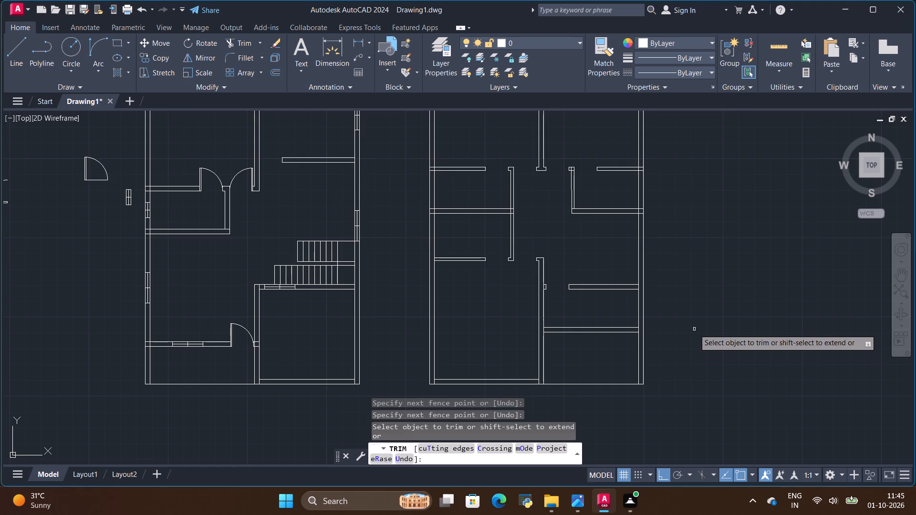
scroll(553, 287, "up", 1)
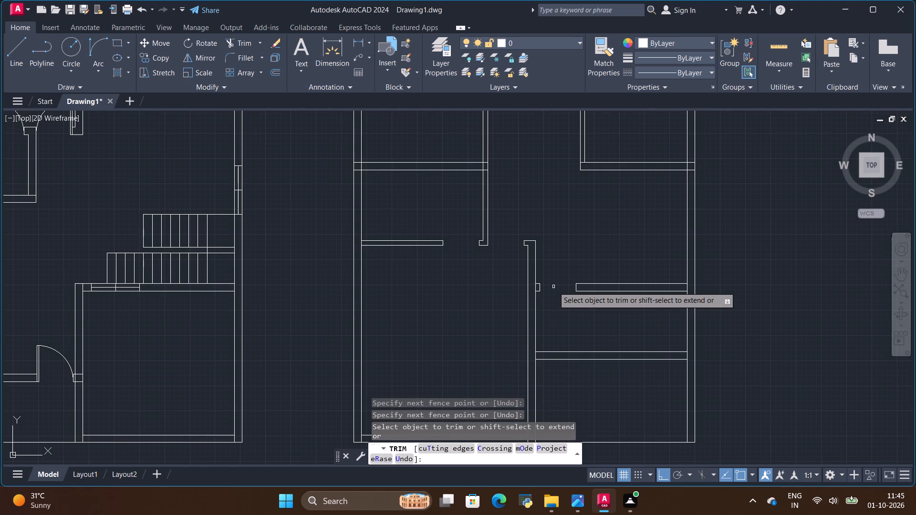
scroll(558, 288, "down", 1)
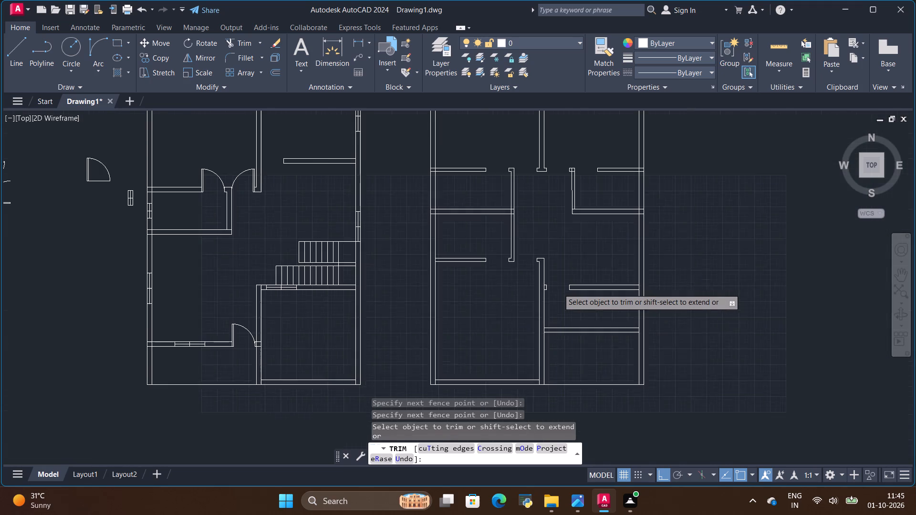
Check the reference balcony, and draw a line extending the balcony's lower wall edge across the right-hand plan's outer wall thickness.
key("alt+Tab")
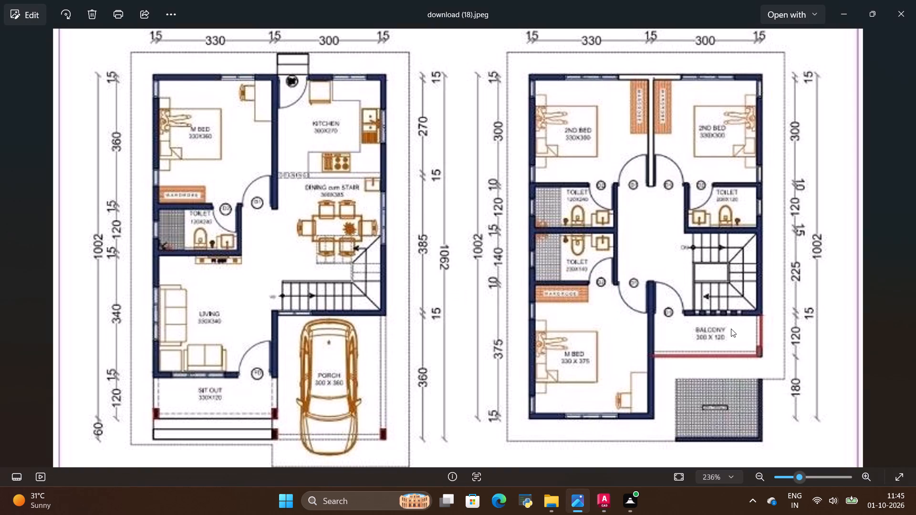
key("alt+Tab")
key("alt+Tab")
key("alt+Tab")
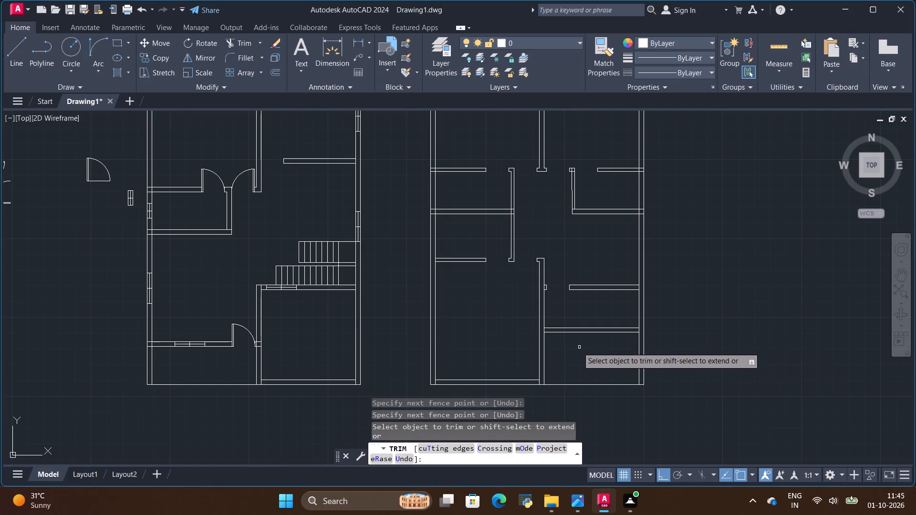
key("alt+Tab")
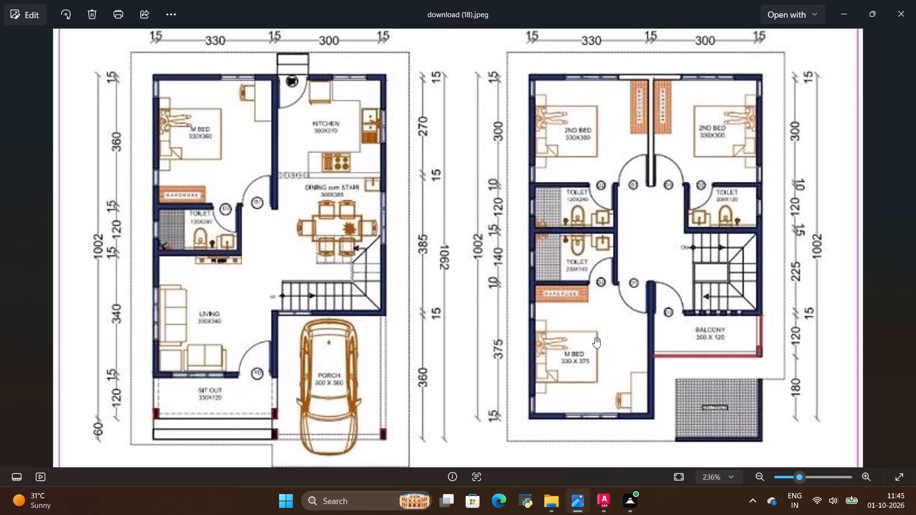
key("alt+Tab")
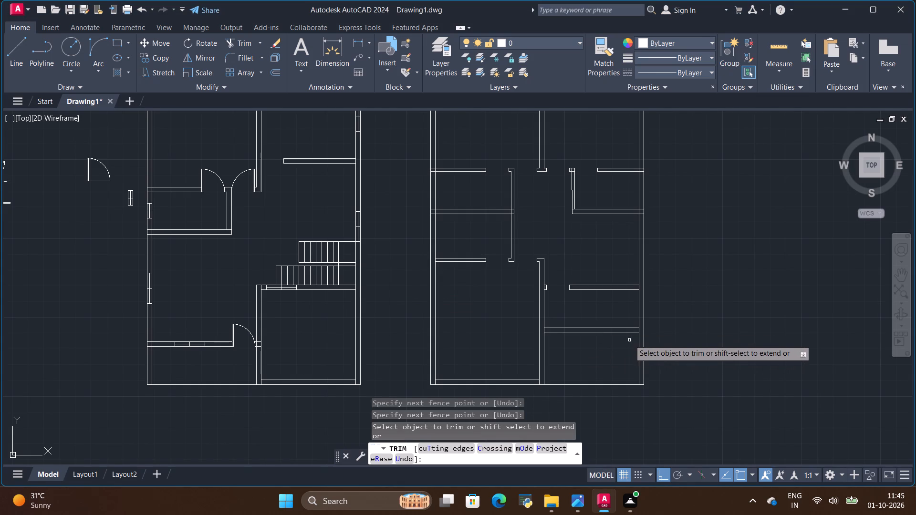
left_click(14, 52)
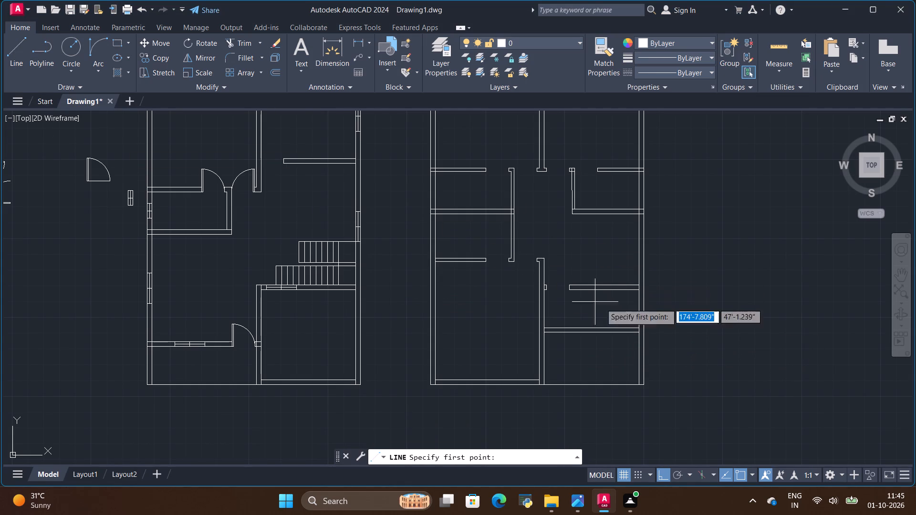
scroll(620, 307, "up", 1)
scroll(661, 354, "up", 3)
left_click(615, 339)
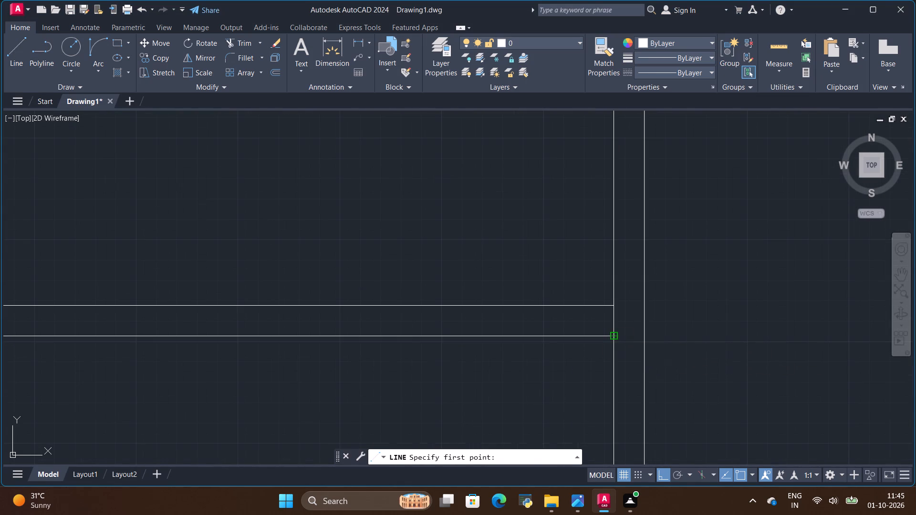
left_click(646, 339)
key("Escape")
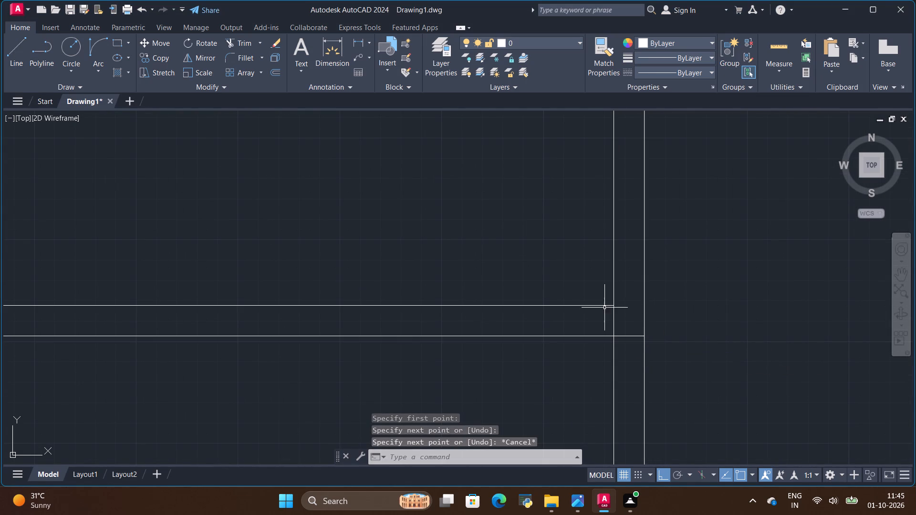
Stretch the balcony front wall's upper line 1'-3" to the outer face of the exterior side wall.
left_click(604, 305)
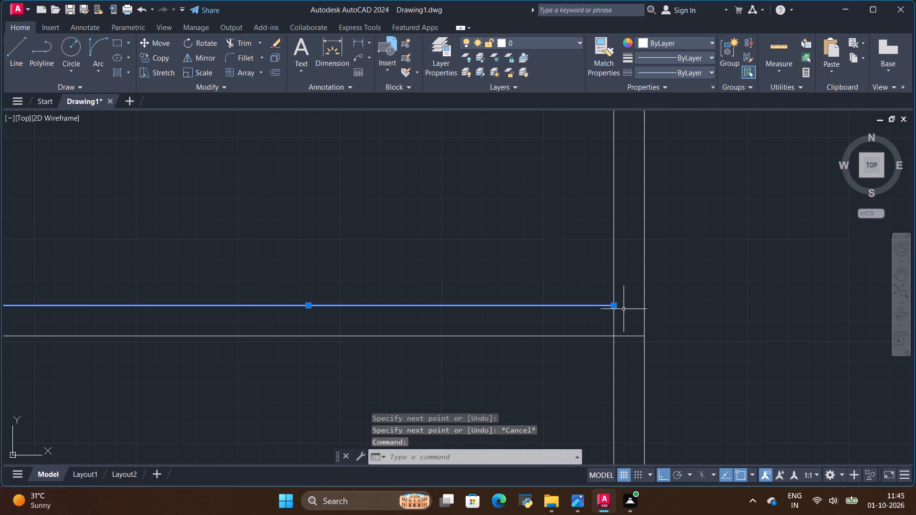
left_click(616, 305)
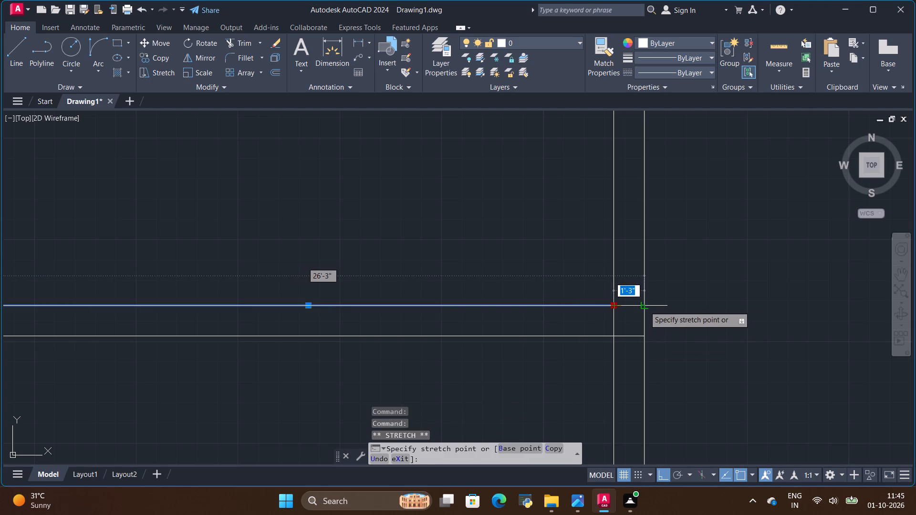
left_click(644, 306)
key("Escape")
scroll(657, 324, "down", 4)
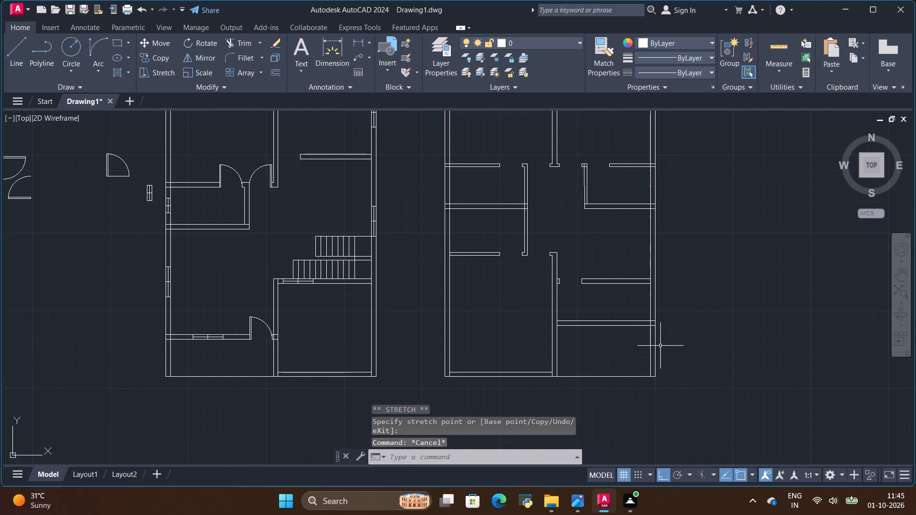
Trim away the exterior side wall lines below the balcony and the bottom boundary line beside the master bedroom.
left_click(244, 41)
scroll(546, 350, "up", 2)
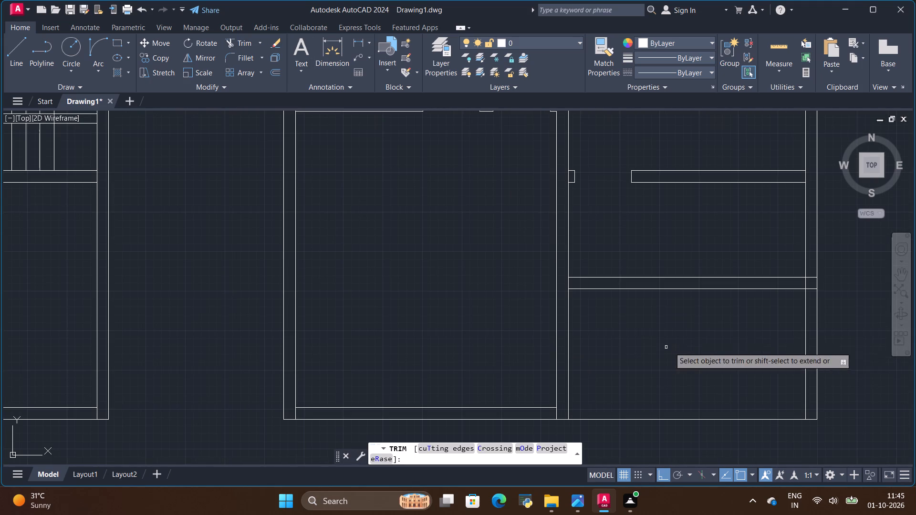
scroll(396, 335, "down", 2)
left_click_drag(572, 333, 537, 353)
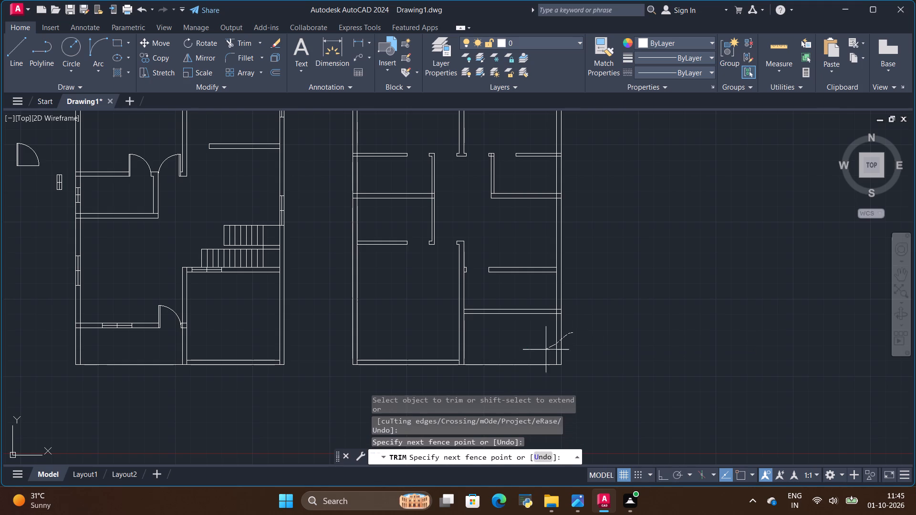
left_click_drag(537, 353, 523, 369)
scroll(607, 358, "down", 1)
scroll(528, 353, "up", 2)
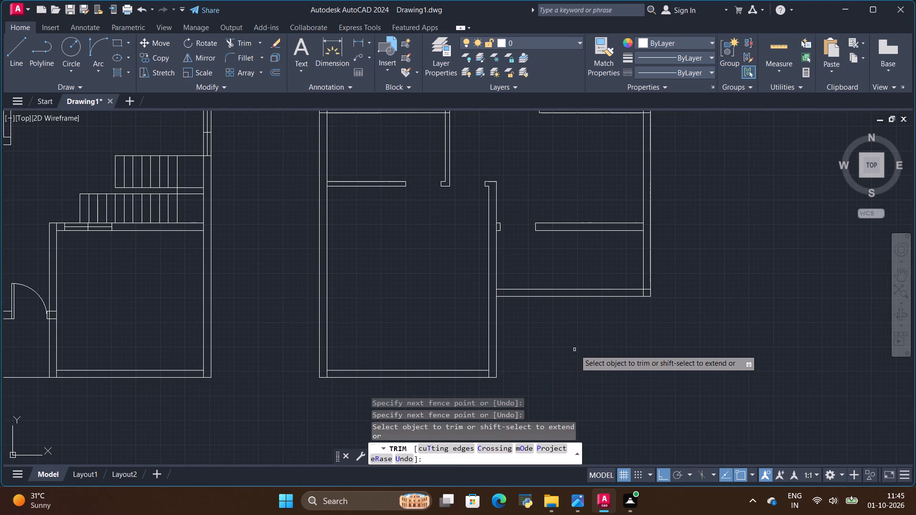
scroll(576, 349, "down", 2)
Compare the outlines of both drawn floor plans with the reference ground and first floor plans.
key("alt+Tab")
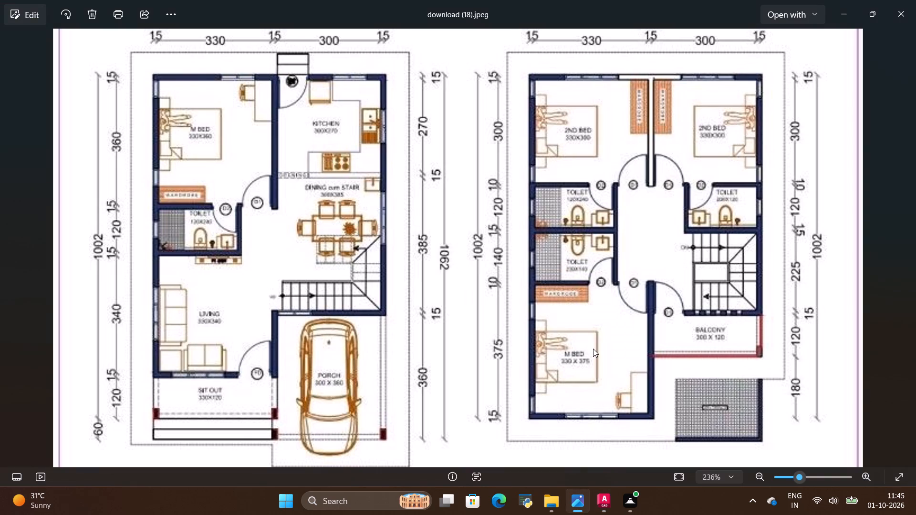
scroll(677, 274, "down", 3)
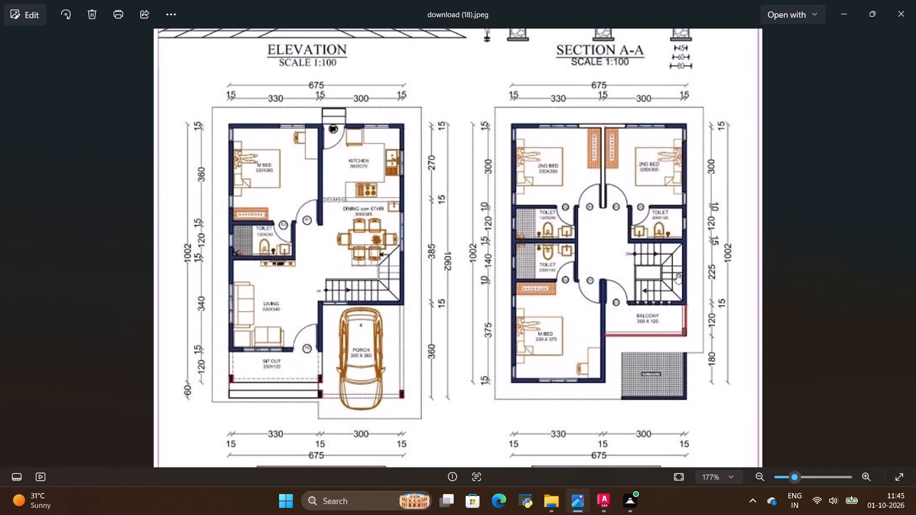
scroll(677, 274, "down", 1)
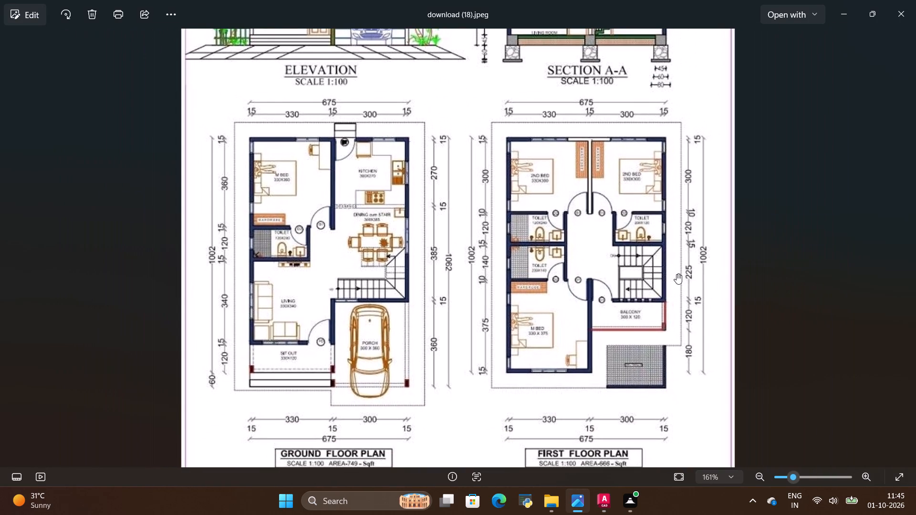
scroll(575, 93, "up", 3)
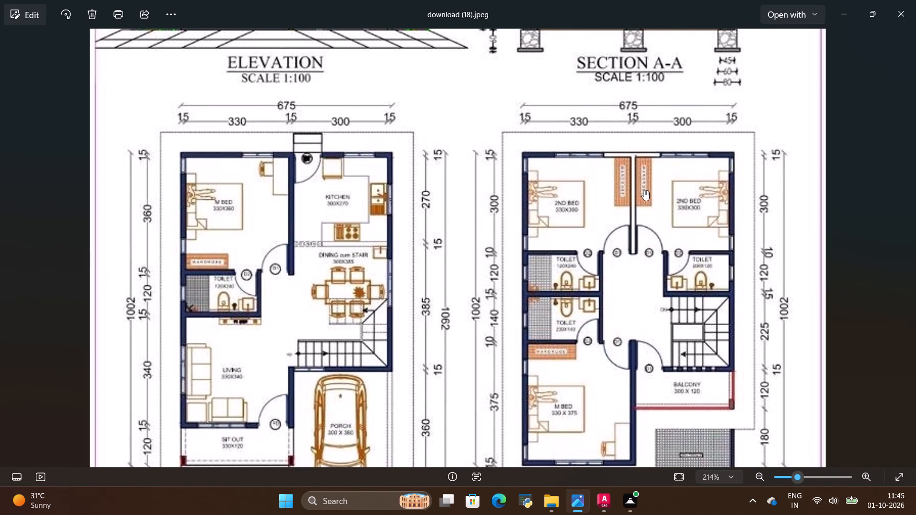
key("alt+Tab")
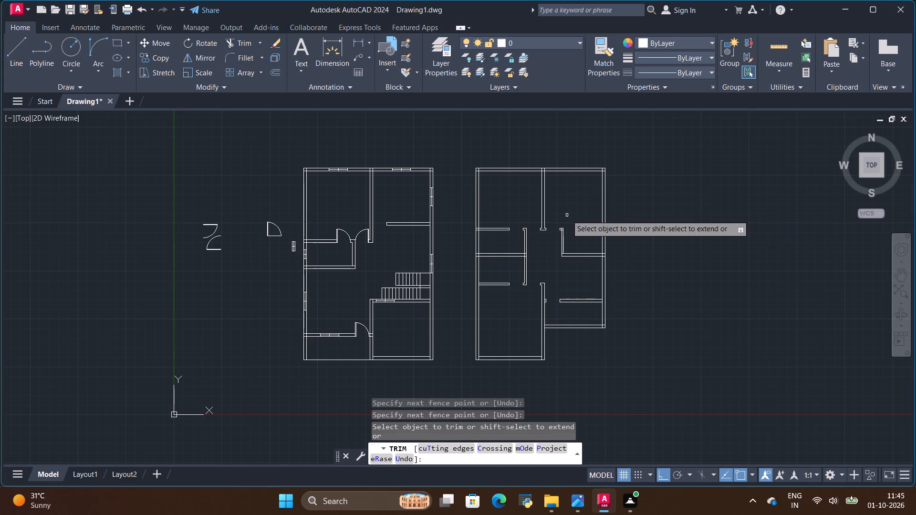
key("alt+Tab")
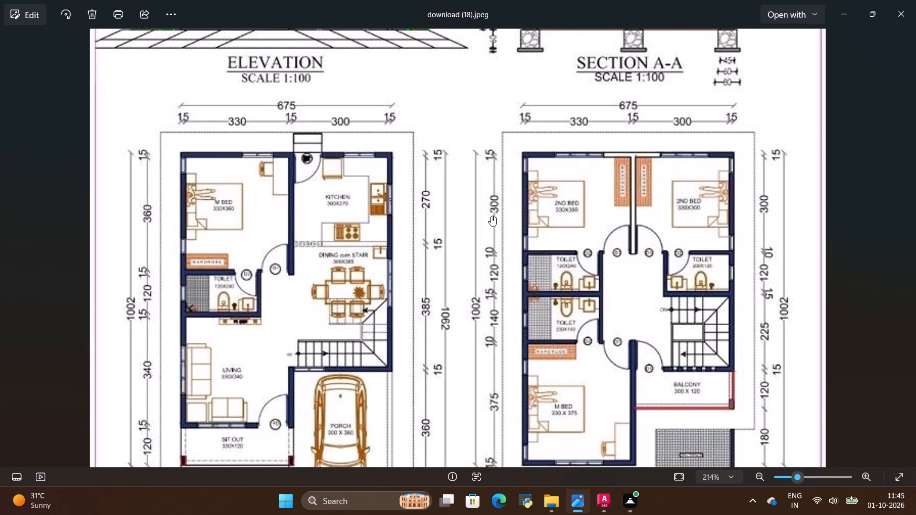
scroll(489, 202, "down", 2)
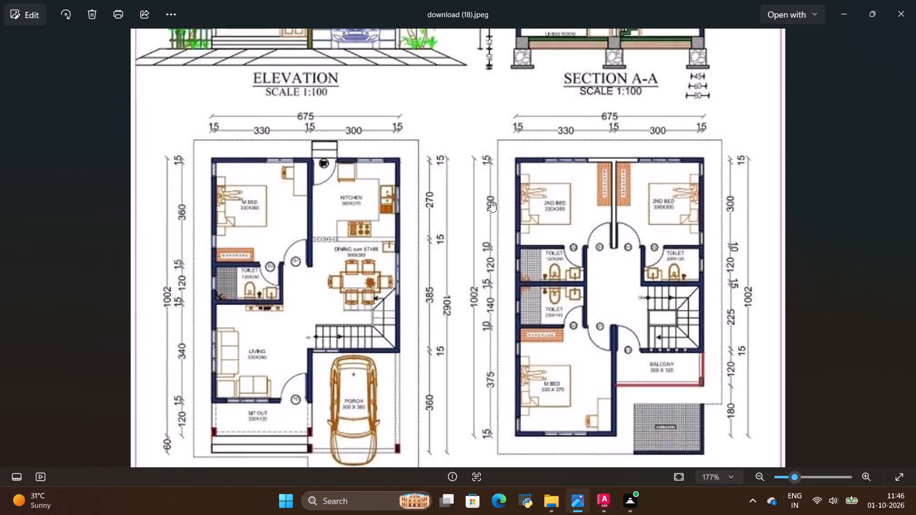
scroll(491, 202, "down", 2)
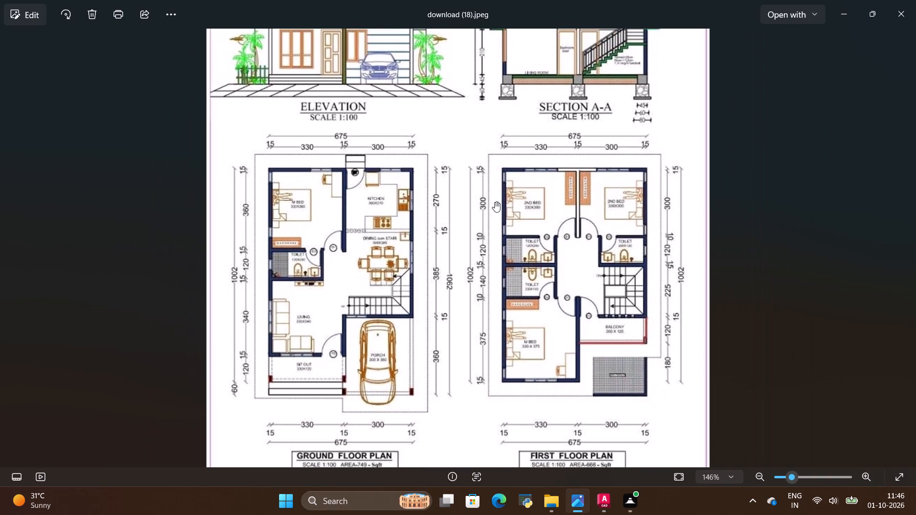
key("alt+Tab")
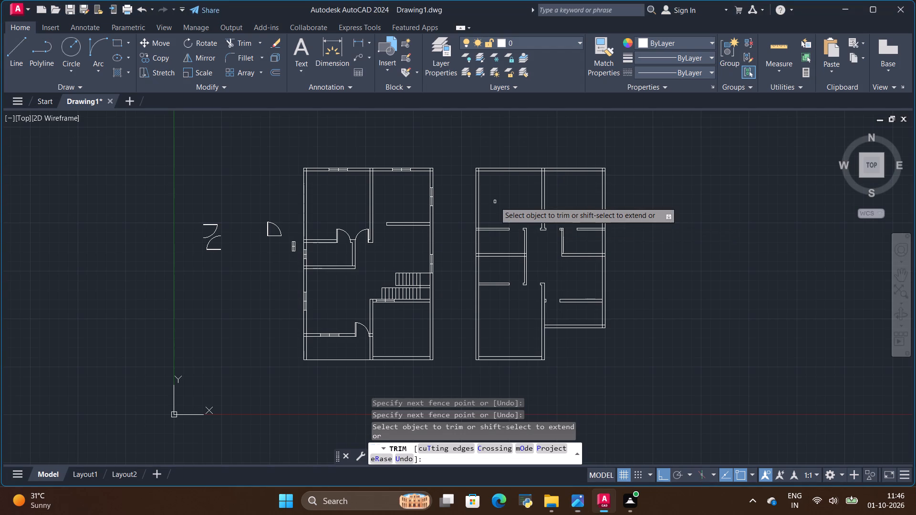
In the ground floor plan, stretch the porch's inner bottom wall line 30' across the sit-out to the far exterior wall's outer face.
scroll(364, 374, "up", 1)
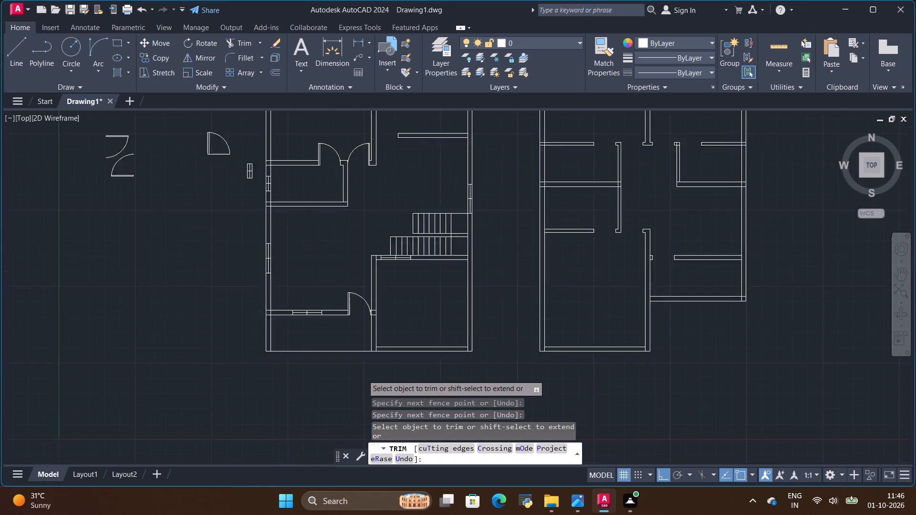
scroll(358, 376, "up", 2)
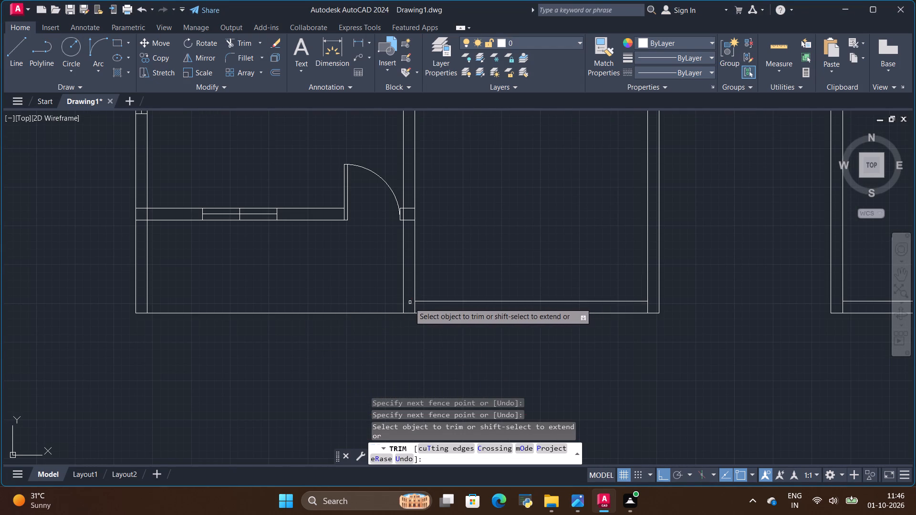
key("Escape")
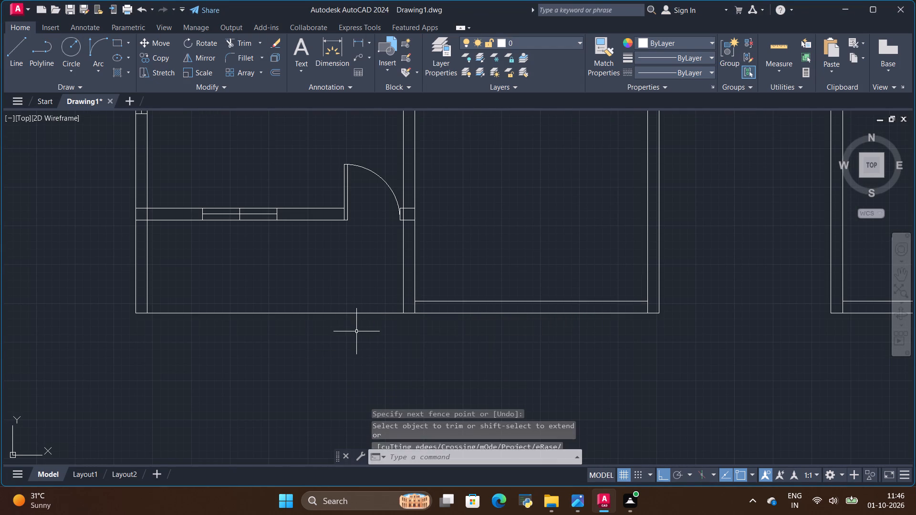
left_click(438, 302)
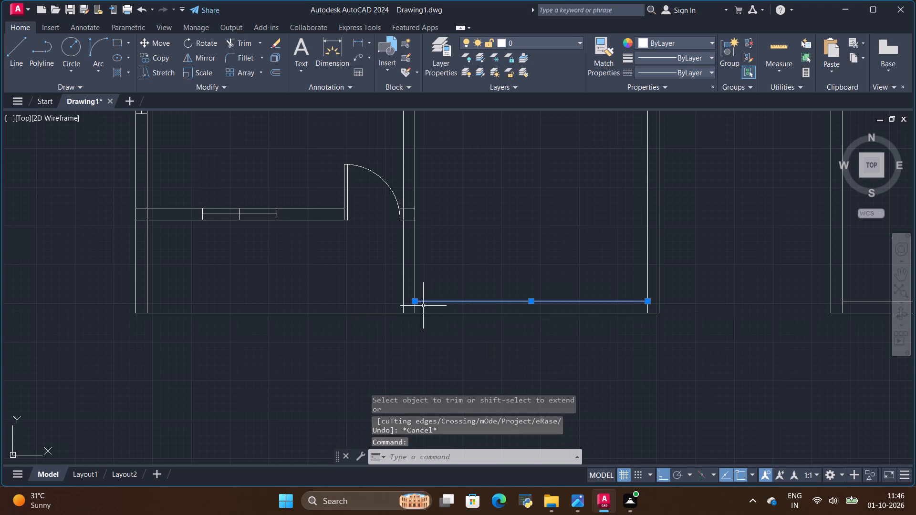
left_click(414, 302)
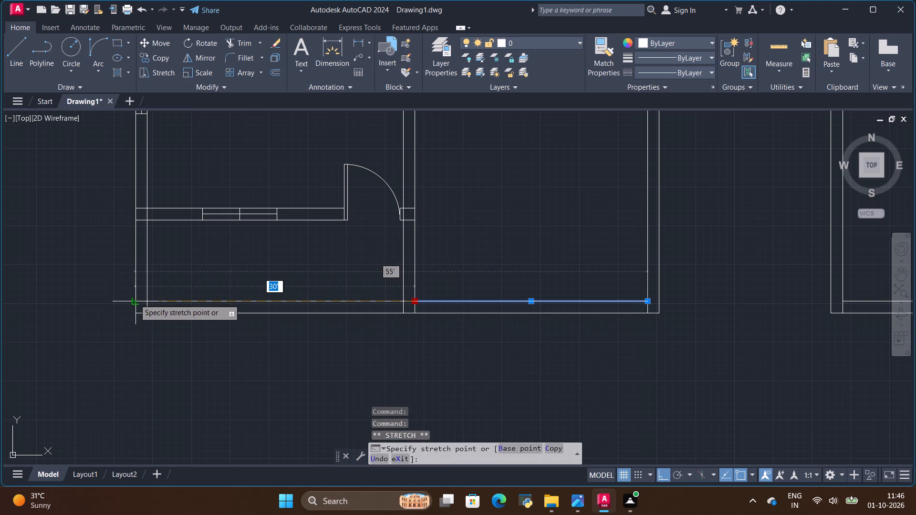
left_click(135, 299)
key("Escape")
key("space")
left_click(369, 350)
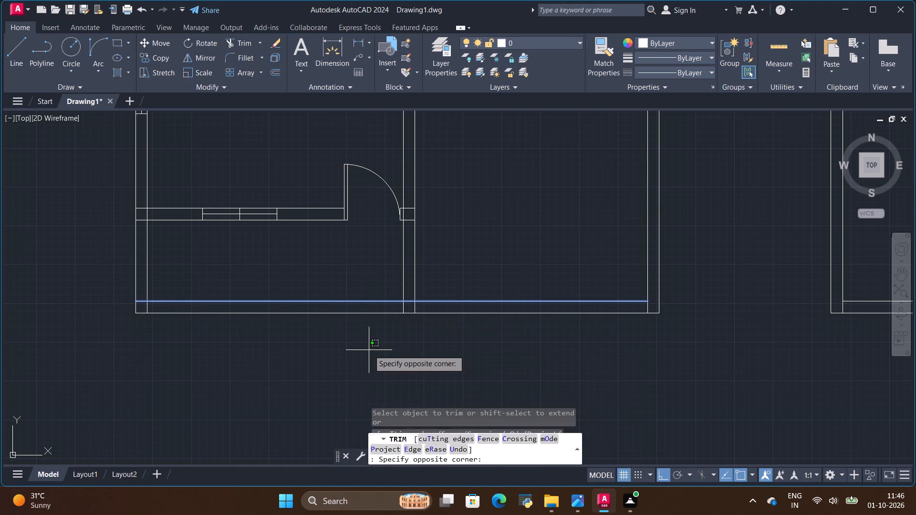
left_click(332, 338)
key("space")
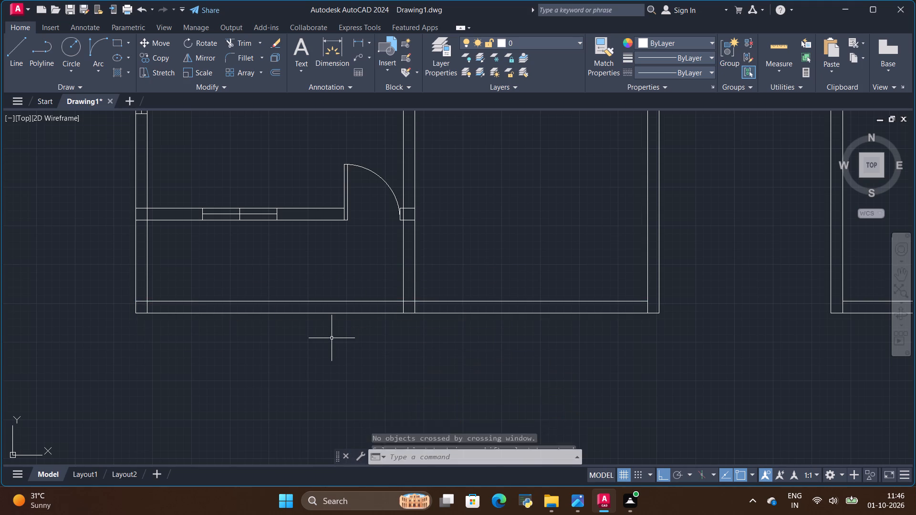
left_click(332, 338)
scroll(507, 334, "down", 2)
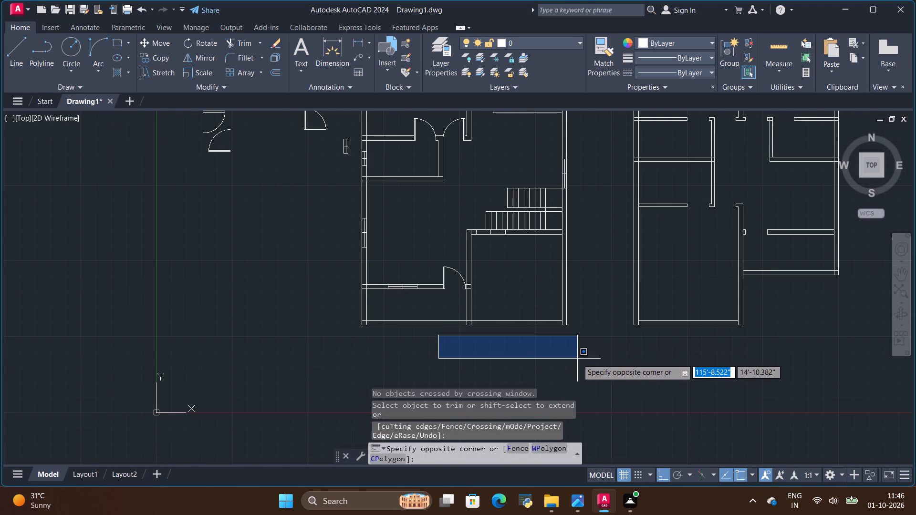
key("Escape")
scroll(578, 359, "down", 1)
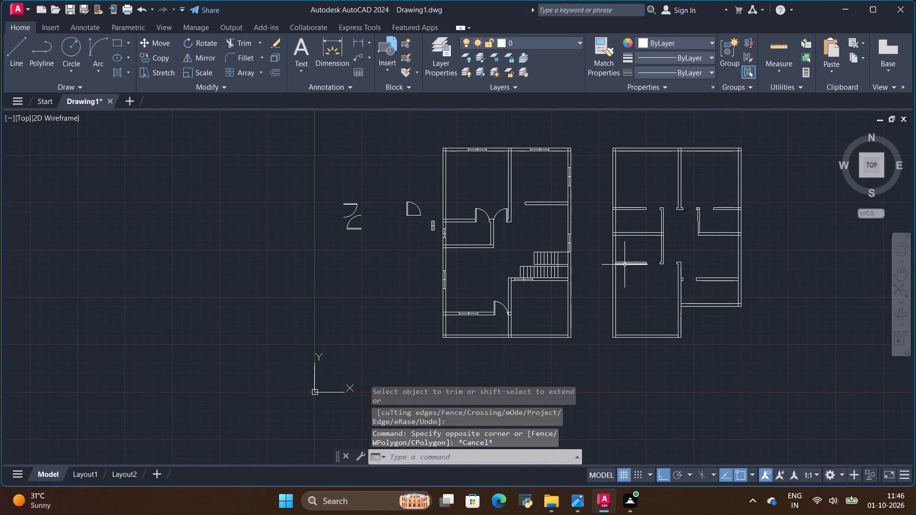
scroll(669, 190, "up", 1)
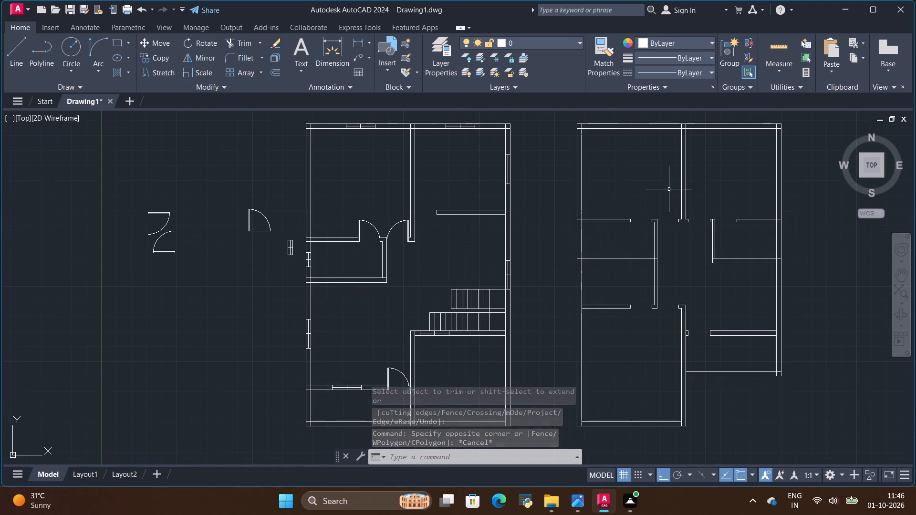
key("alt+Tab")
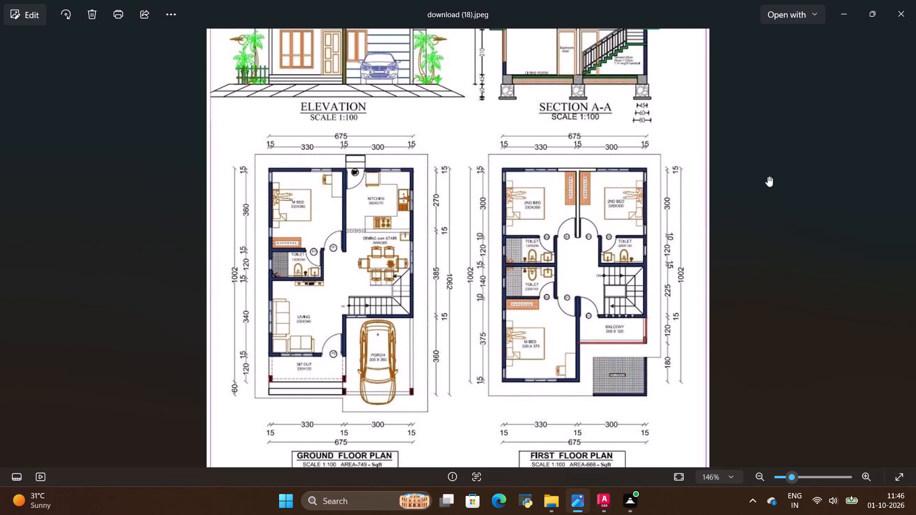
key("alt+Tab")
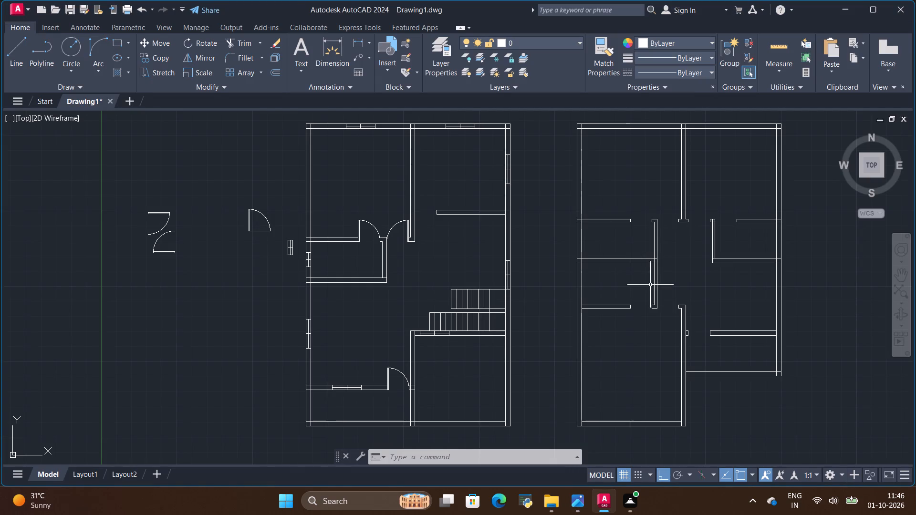
Copy the ground floor master bedroom door to the first floor's western second bedroom opening, with Ortho off, against the jamb at the central wall.
key("alt+Tab")
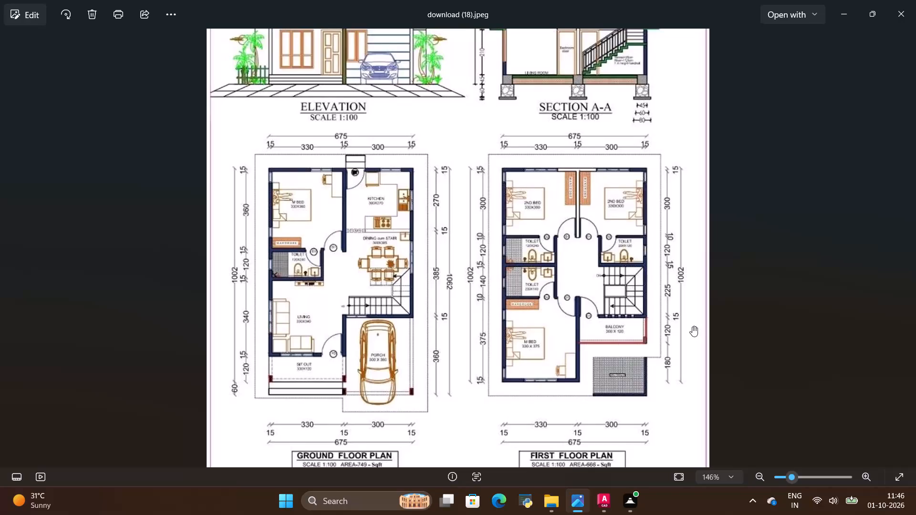
key("alt+Tab")
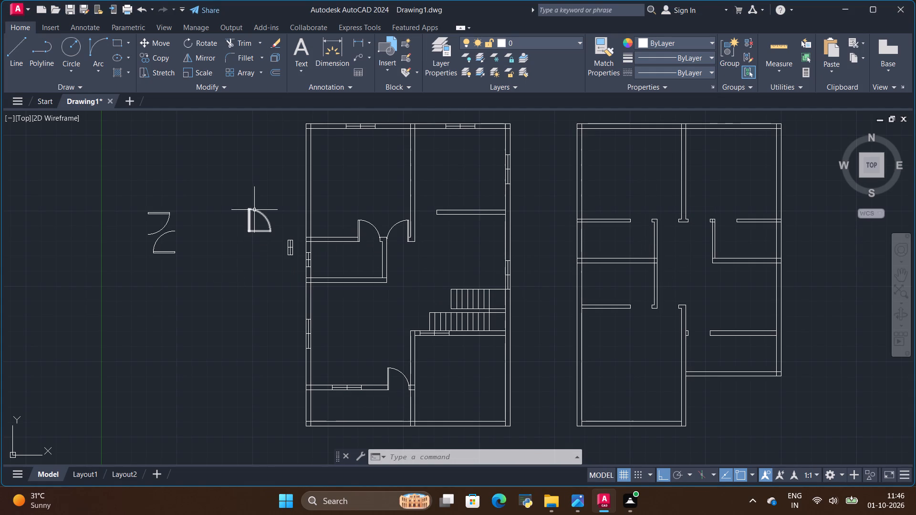
scroll(233, 215, "up", 1)
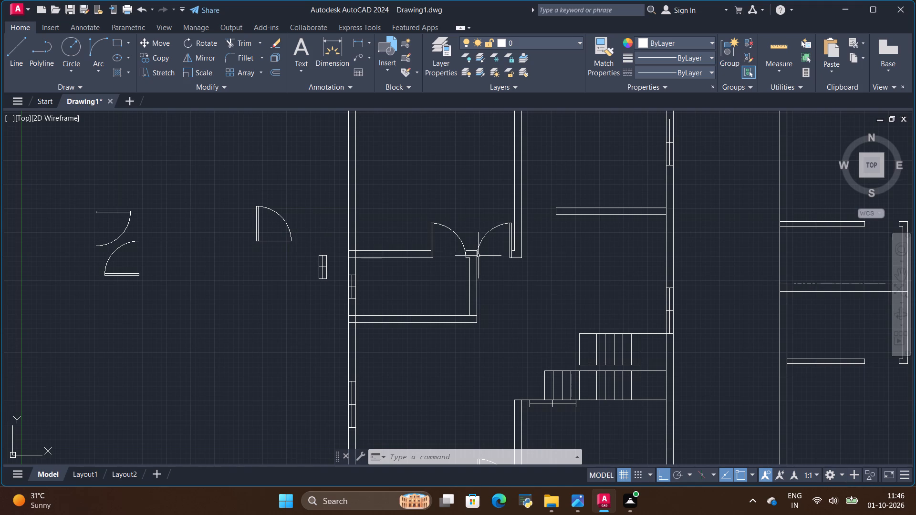
scroll(419, 246, "down", 1)
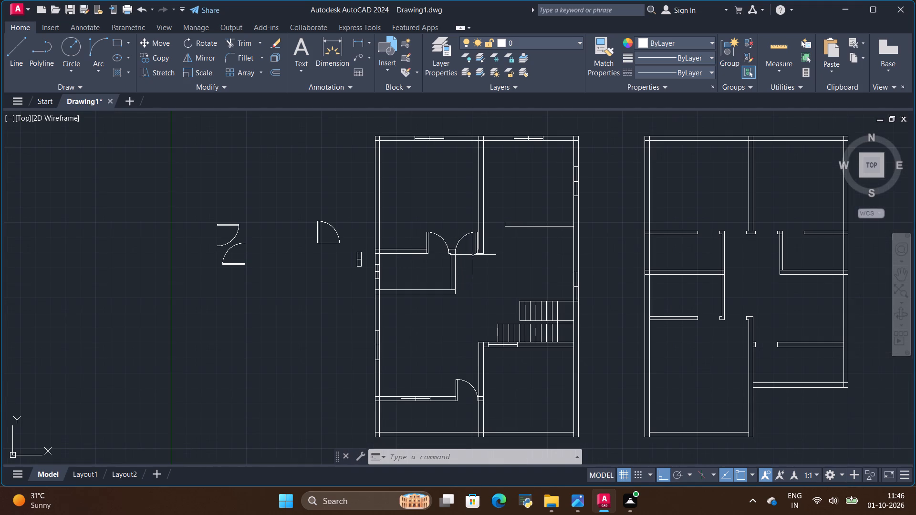
key("alt+Tab")
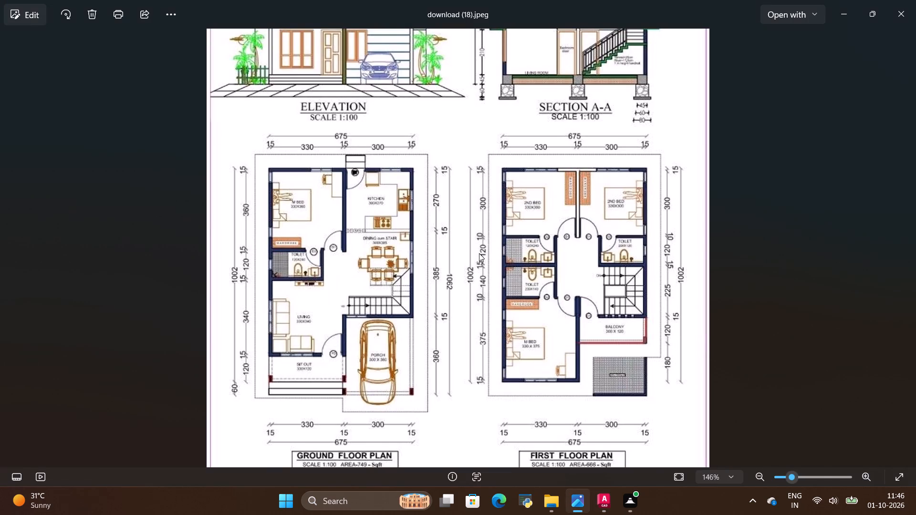
key("alt+Tab")
scroll(489, 243, "up", 2)
scroll(437, 259, "up", 2)
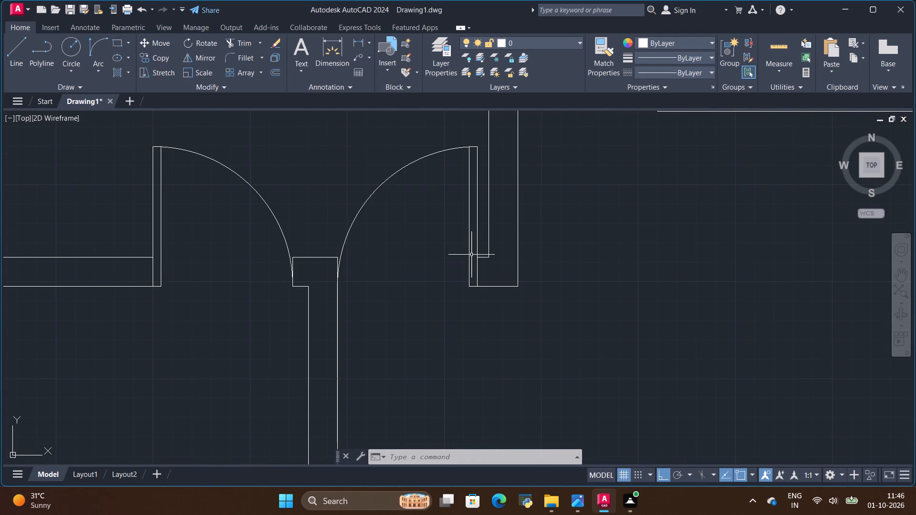
left_click(468, 254)
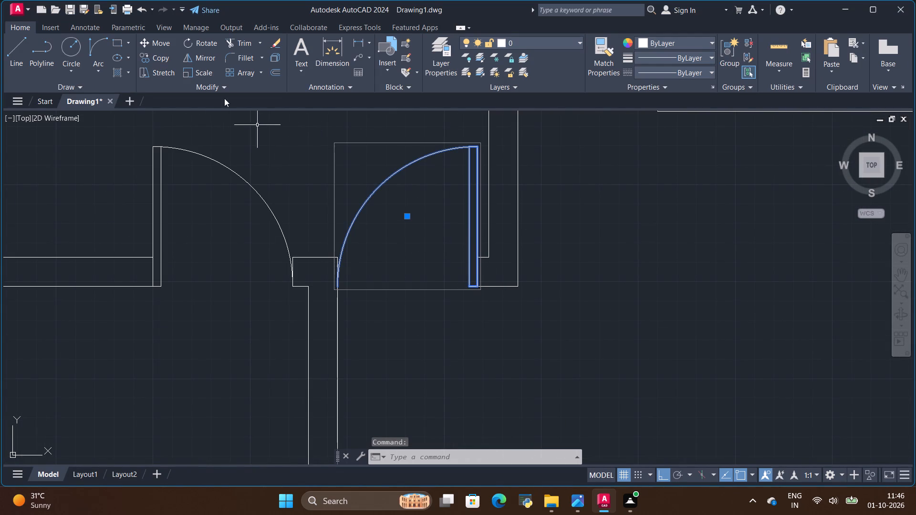
left_click(155, 56)
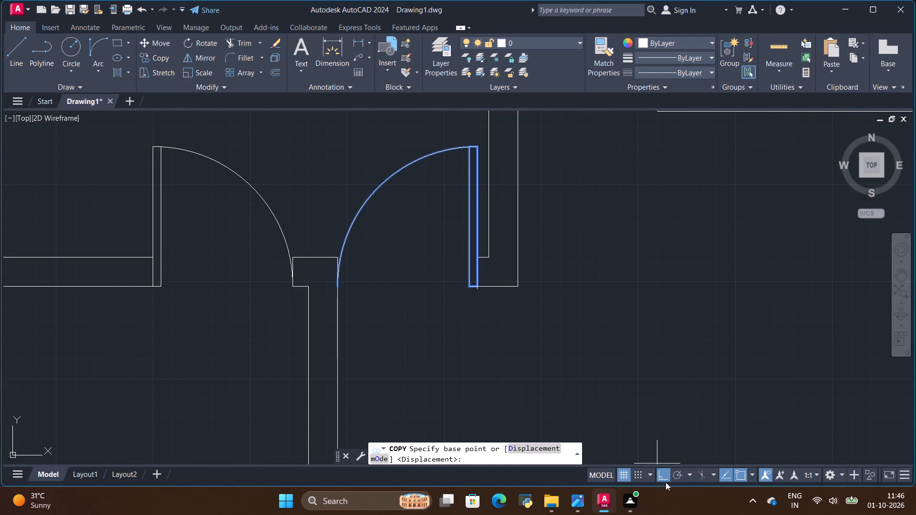
left_click(664, 475)
left_click(478, 284)
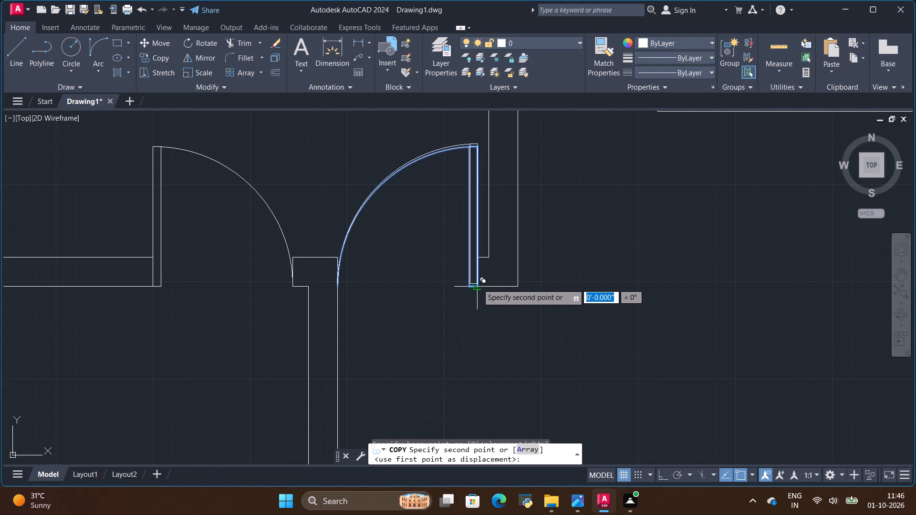
scroll(371, 308, "down", 3)
scroll(635, 284, "down", 1)
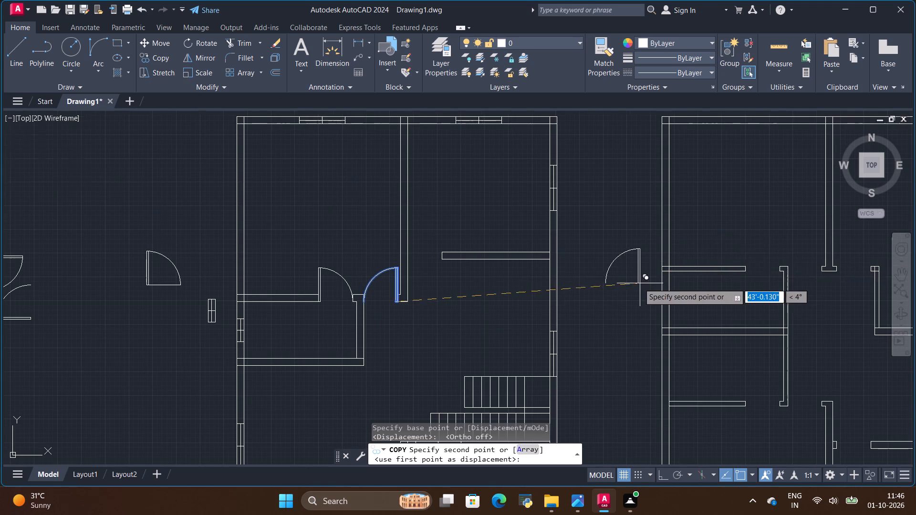
scroll(637, 284, "down", 1)
scroll(739, 278, "up", 2)
scroll(646, 264, "up", 2)
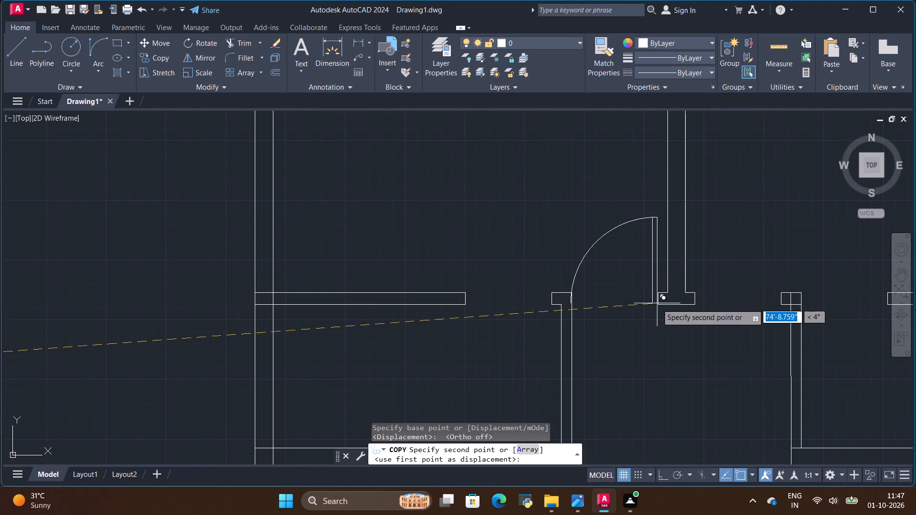
left_click(655, 305)
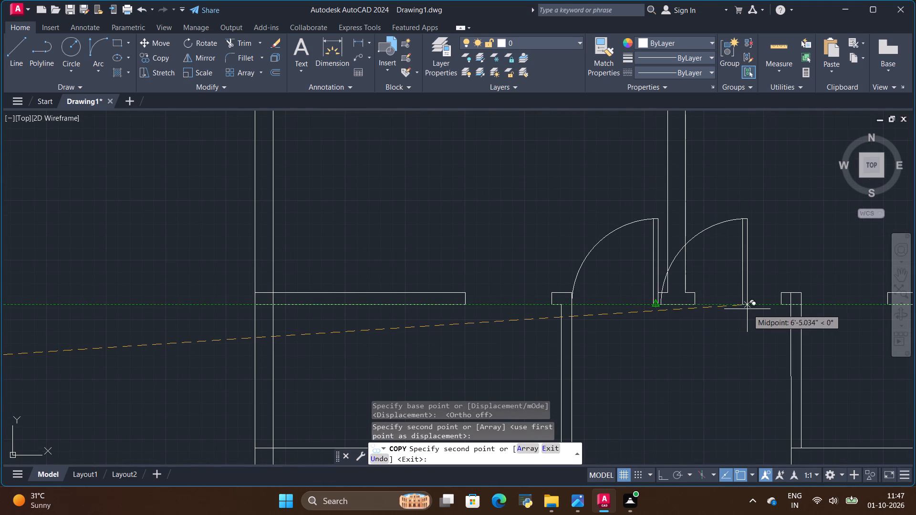
key("Escape")
Copy the ground floor toilet door to the first floor's eastern second bedroom opening, hinged at the central wall's jamb.
scroll(550, 281, "down", 2)
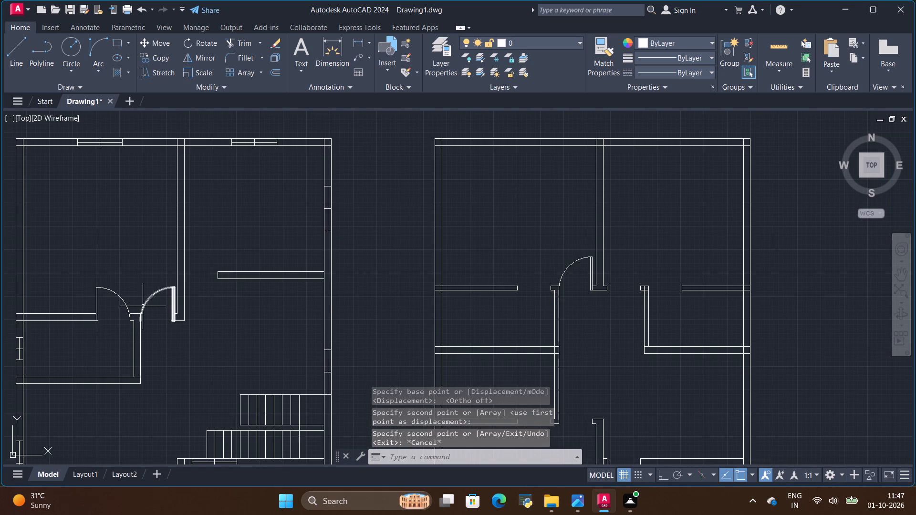
left_click(126, 305)
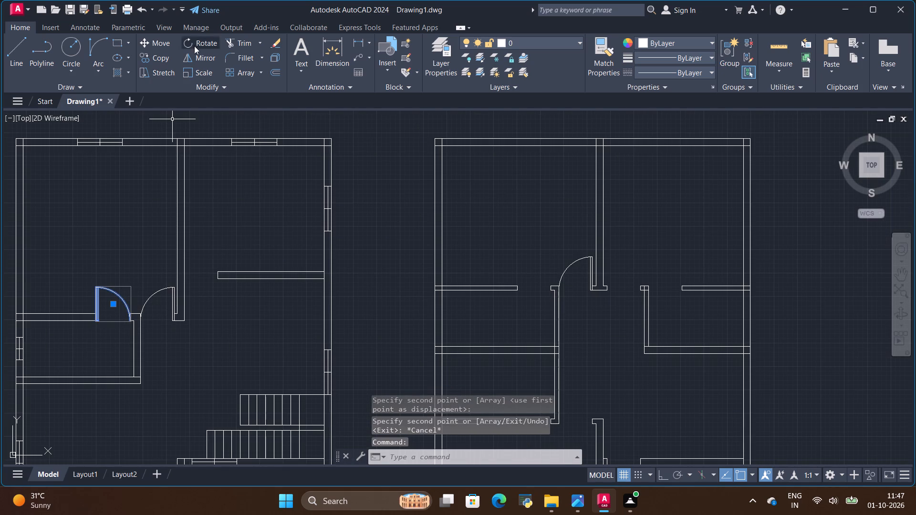
left_click(154, 57)
scroll(81, 323, "up", 2)
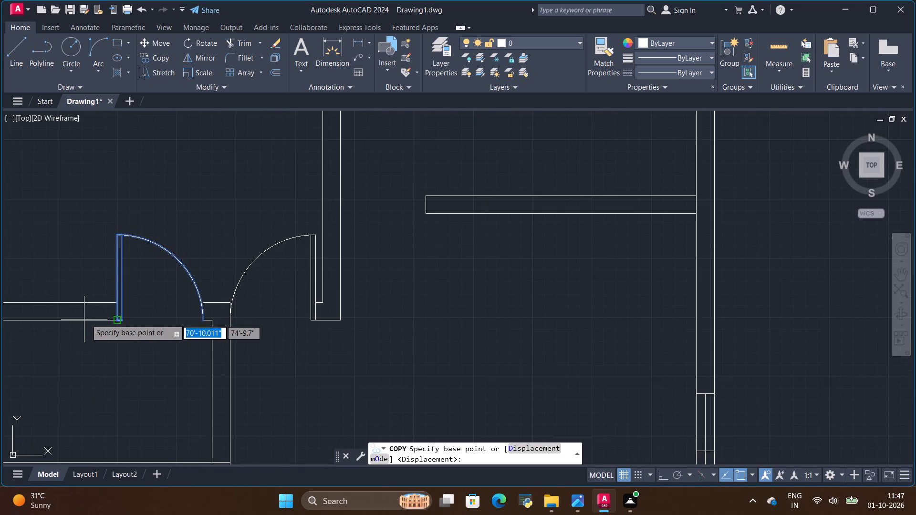
scroll(99, 316, "up", 2)
left_click(144, 329)
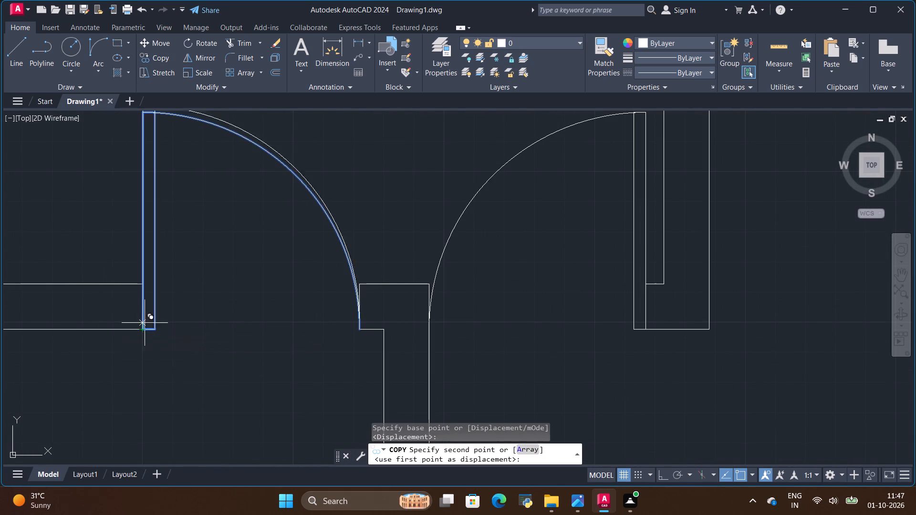
scroll(383, 294, "down", 4)
scroll(247, 299, "down", 1)
scroll(645, 278, "up", 3)
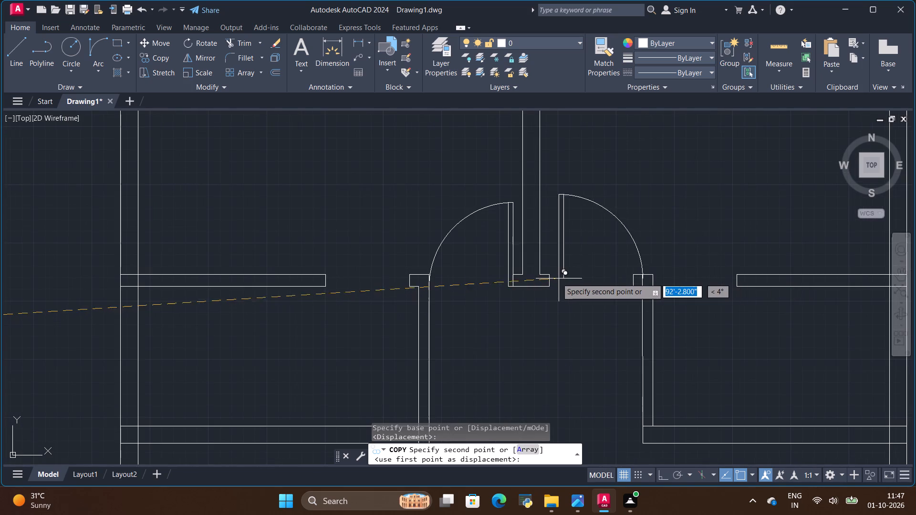
scroll(556, 278, "up", 2)
left_click(535, 294)
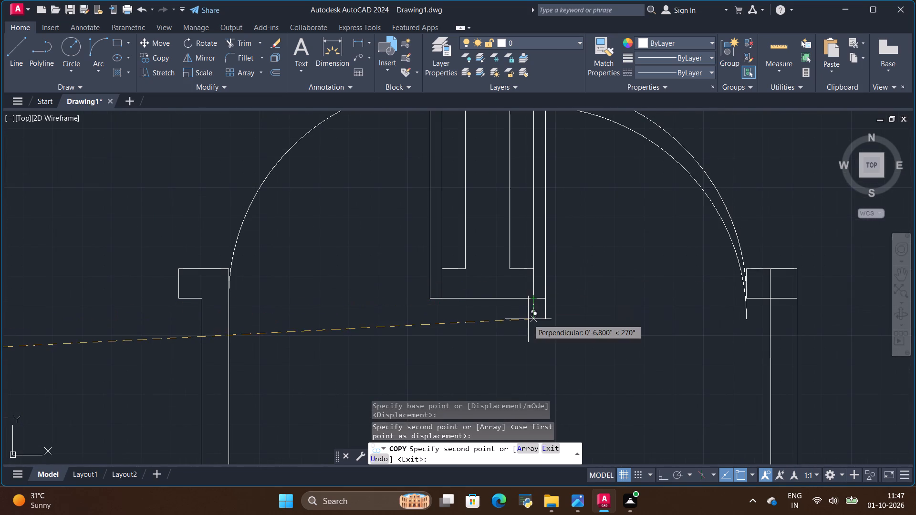
key("Escape")
Copy the eastern second bedroom door 31'-3" straight down to the jamb of the balcony door opening.
scroll(566, 298, "down", 6)
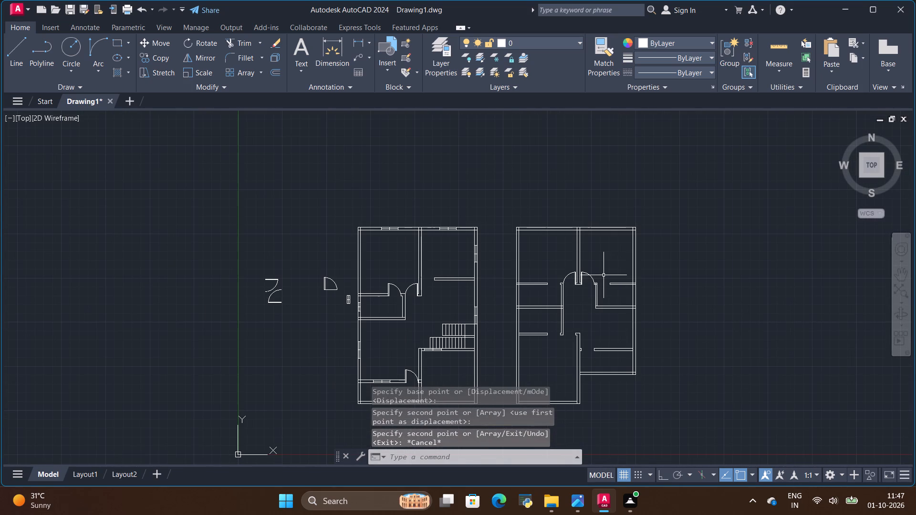
key("alt+Tab")
key("alt+Tab")
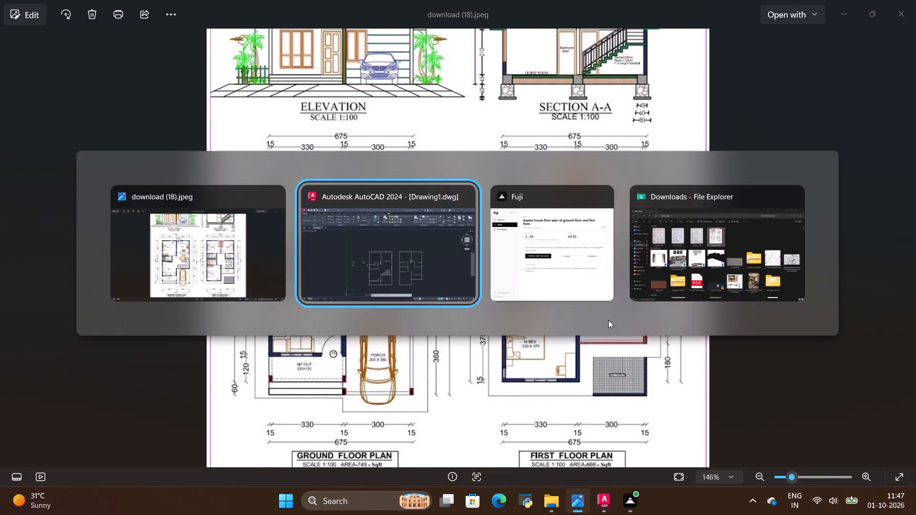
scroll(588, 291, "up", 3)
left_click(556, 256)
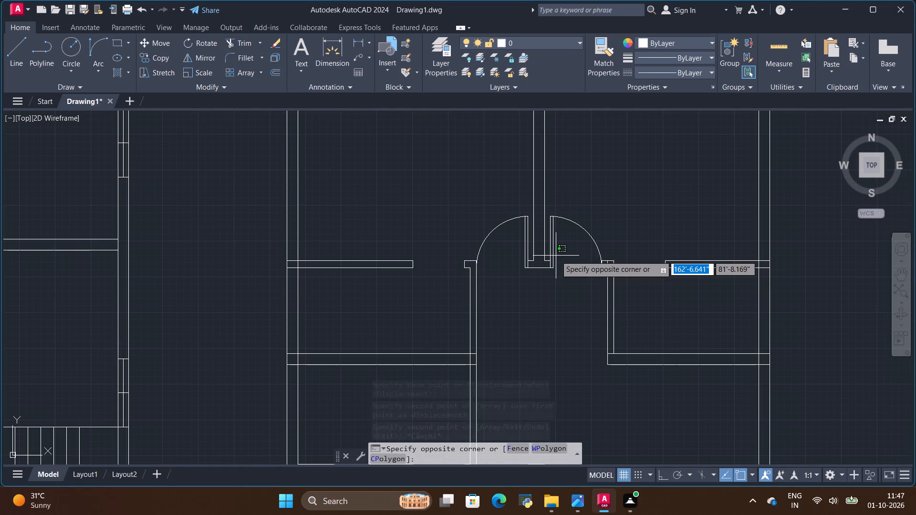
left_click(556, 256)
left_click(554, 256)
scroll(556, 283, "up", 3)
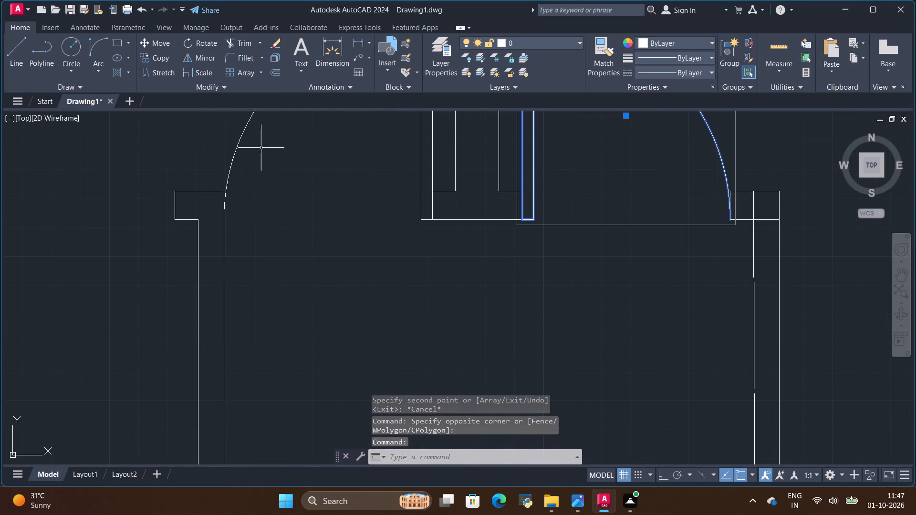
left_click(148, 55)
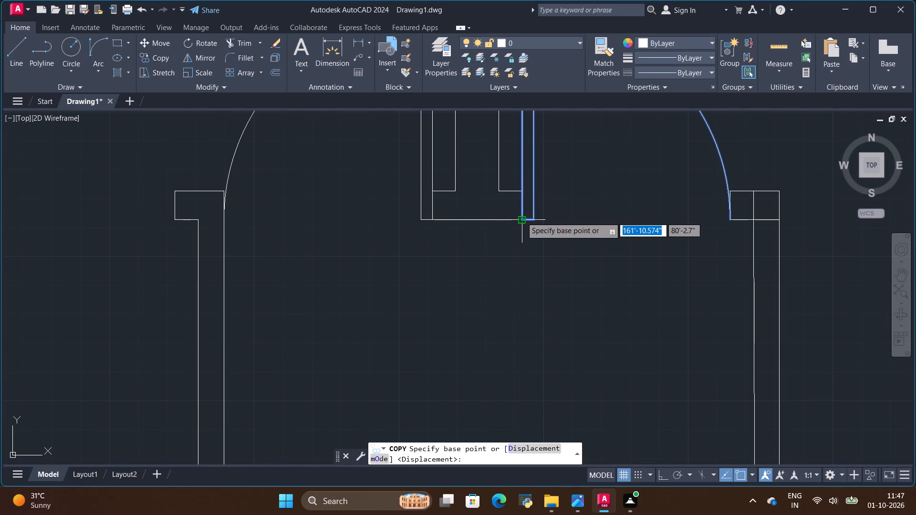
left_click(521, 217)
scroll(585, 209, "down", 6)
scroll(586, 276, "up", 3)
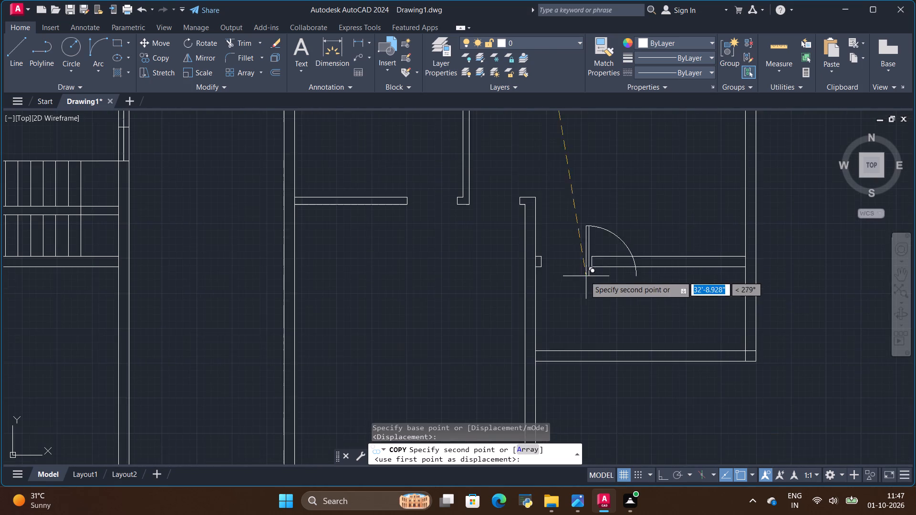
scroll(544, 267, "up", 2)
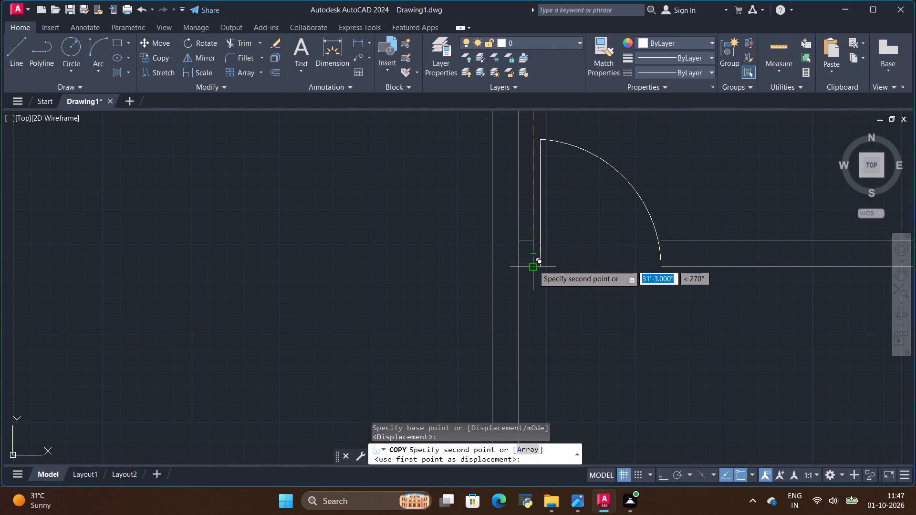
scroll(533, 265, "up", 2)
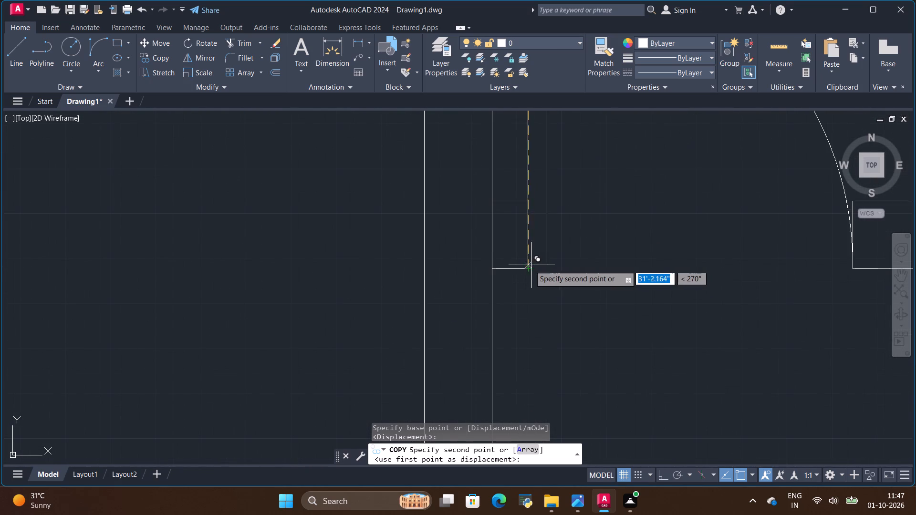
left_click(528, 269)
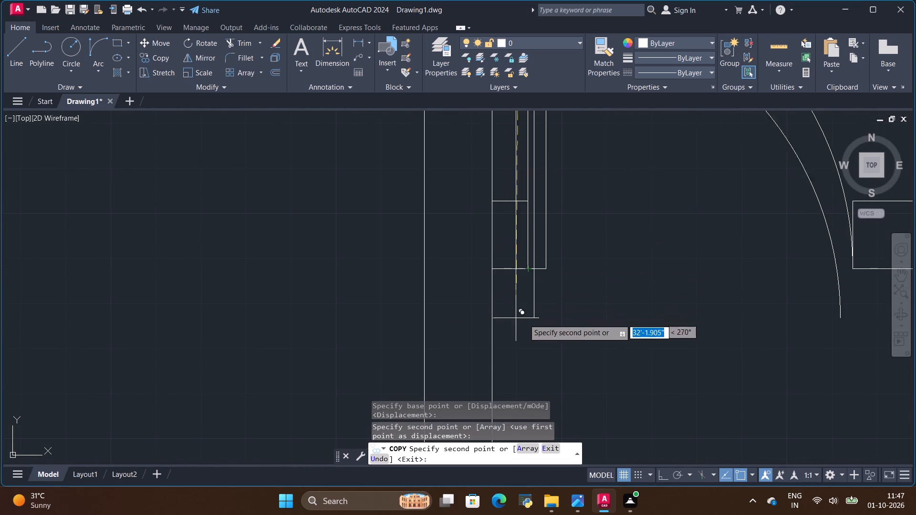
key("Escape")
Rotate the lower spare door symbol outside the ground floor plan about 90° counterclockwise around its hinge end.
scroll(532, 288, "down", 6)
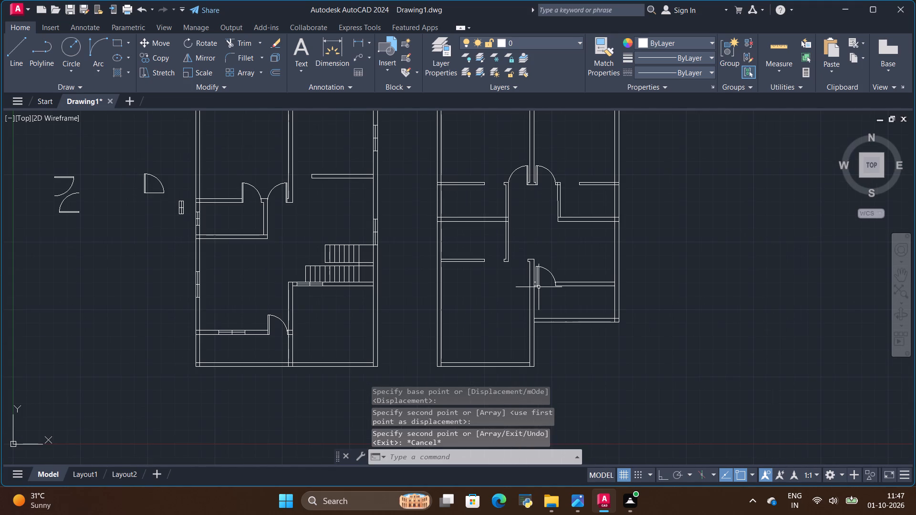
scroll(539, 287, "down", 2)
scroll(539, 271, "up", 2)
key("alt+Tab")
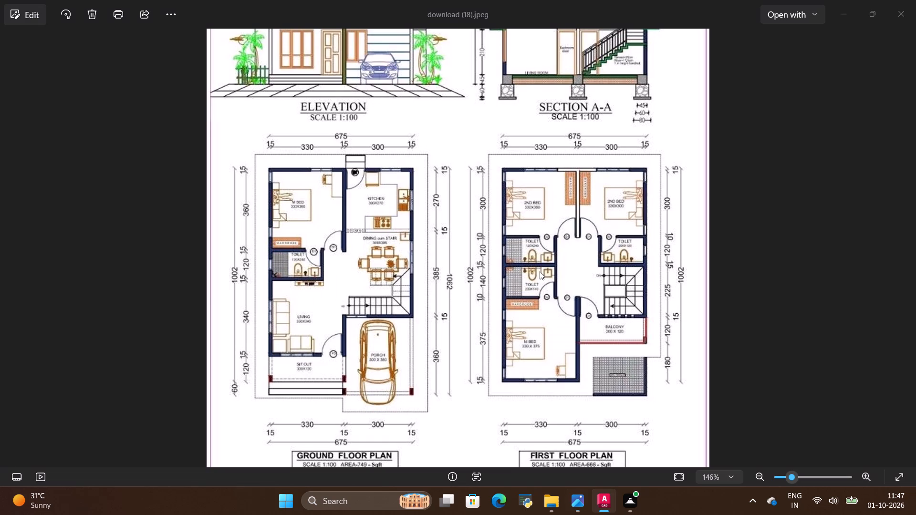
scroll(583, 289, "up", 1)
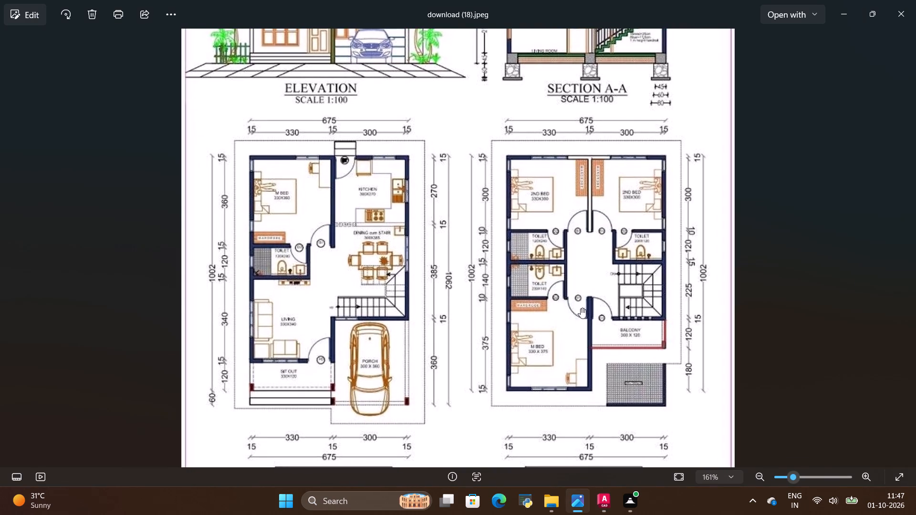
key("alt+Tab")
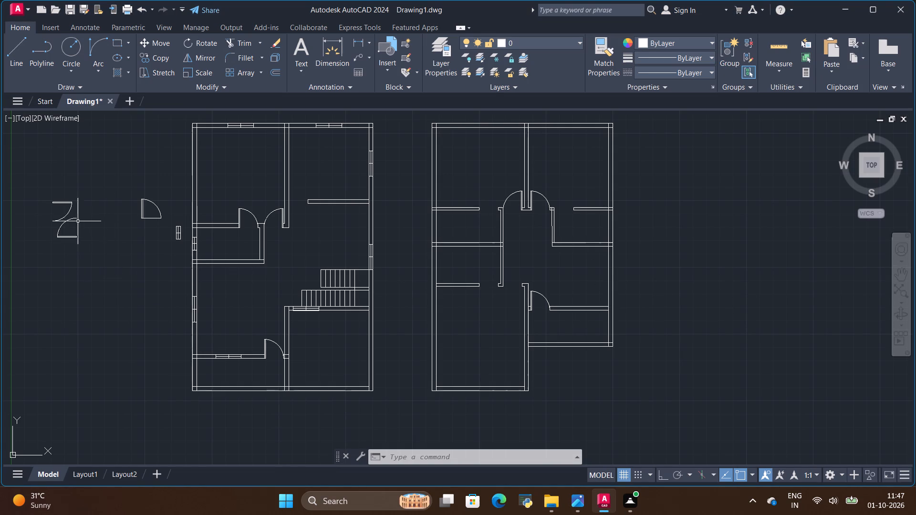
left_click(67, 237)
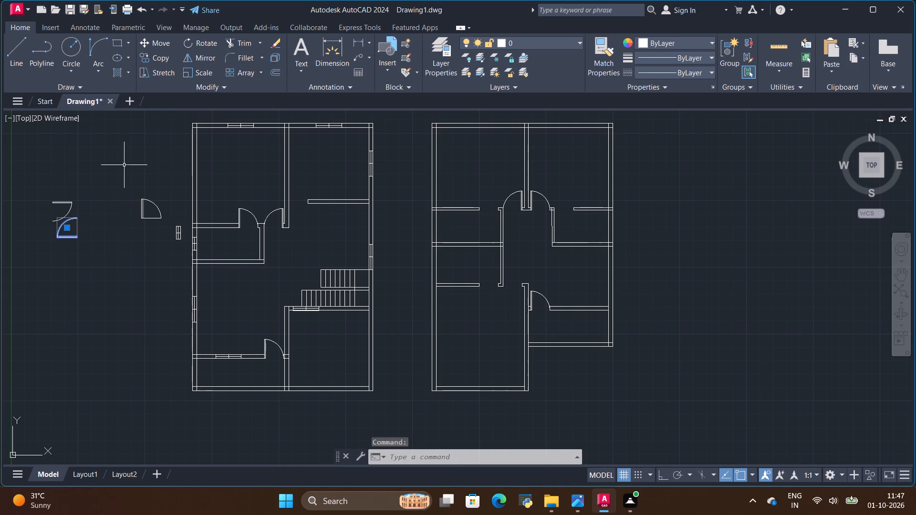
left_click(212, 42)
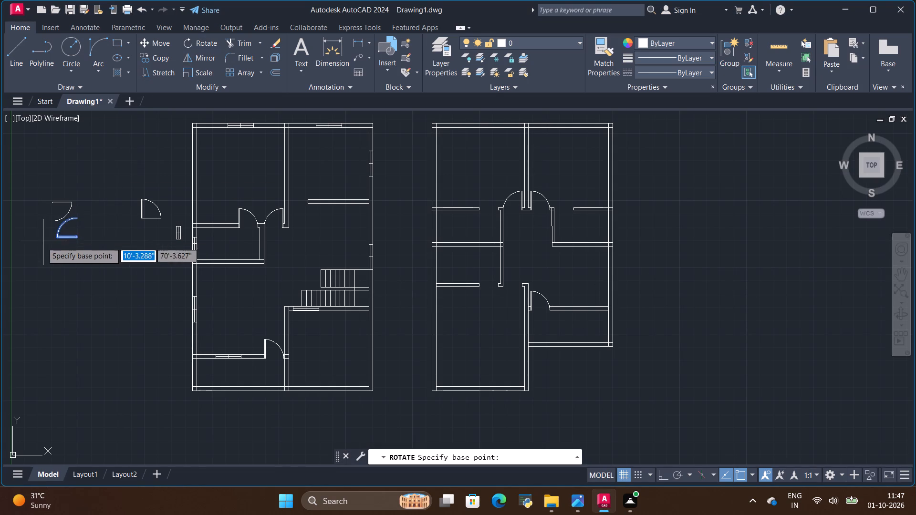
left_click(76, 237)
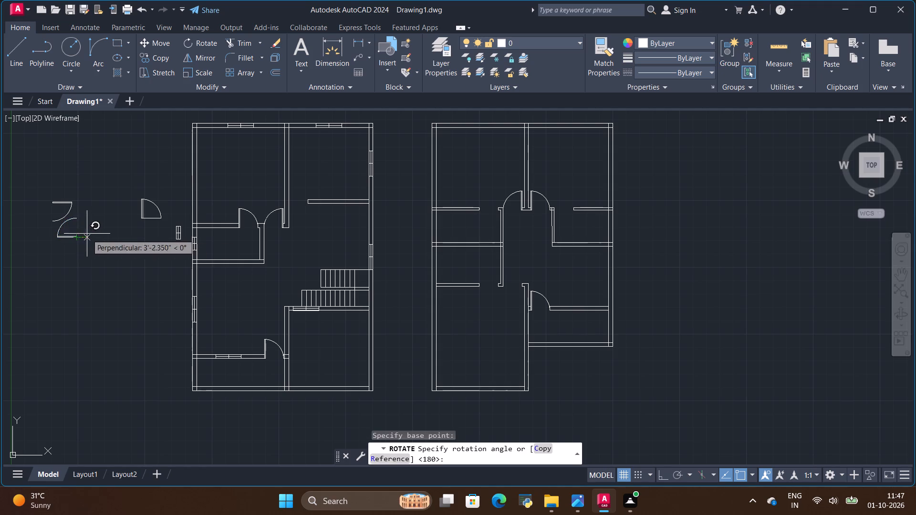
left_click(78, 184)
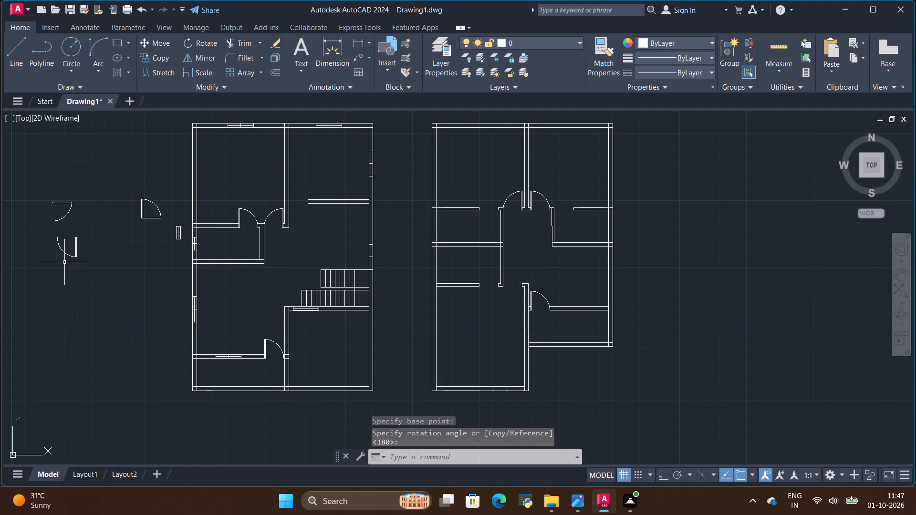
Copy the lower spare door symbol to the first floor's southwest bedroom entrance, with its hinge corner against the jamb at the central wall.
key("Escape")
left_click(73, 251)
key("Escape")
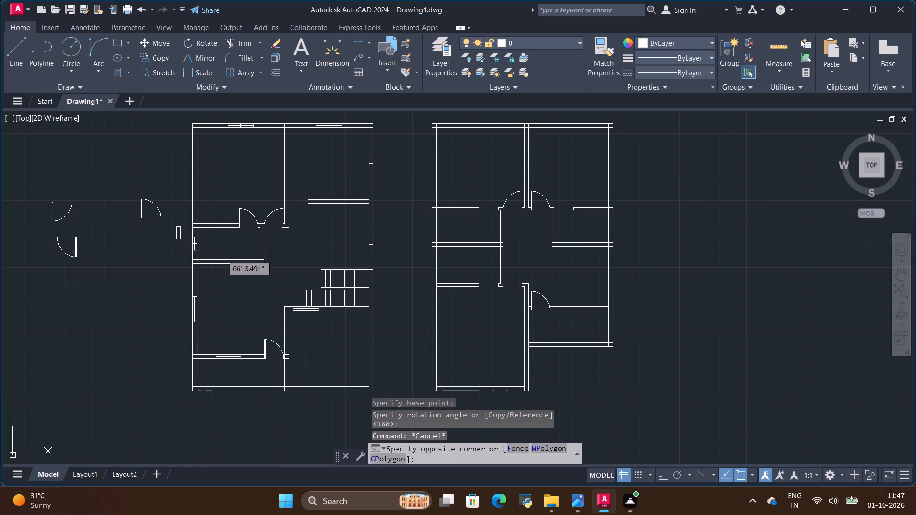
left_click(73, 256)
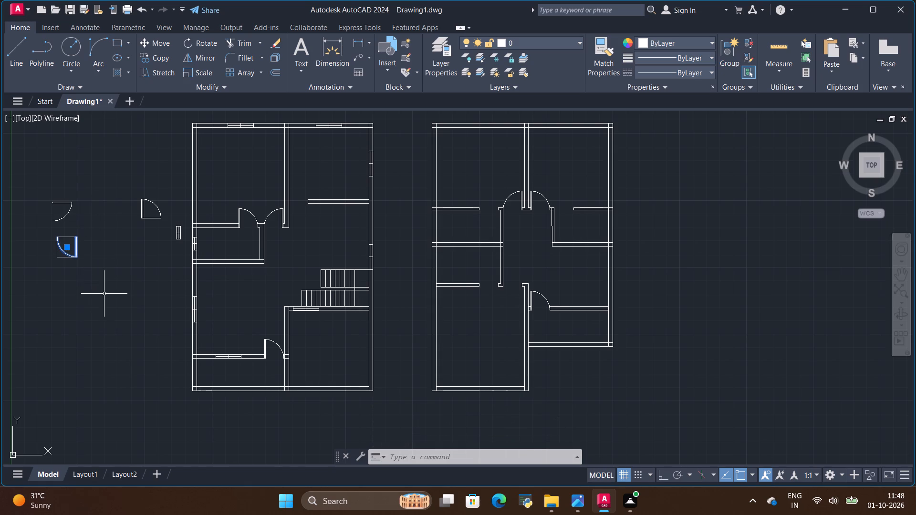
scroll(101, 293, "up", 1)
scroll(165, 277, "down", 3)
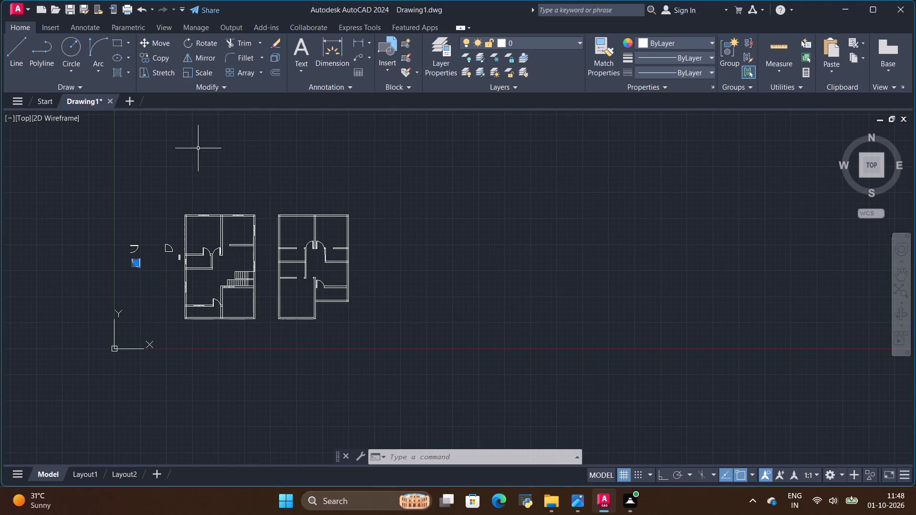
left_click(156, 54)
scroll(118, 195, "up", 1)
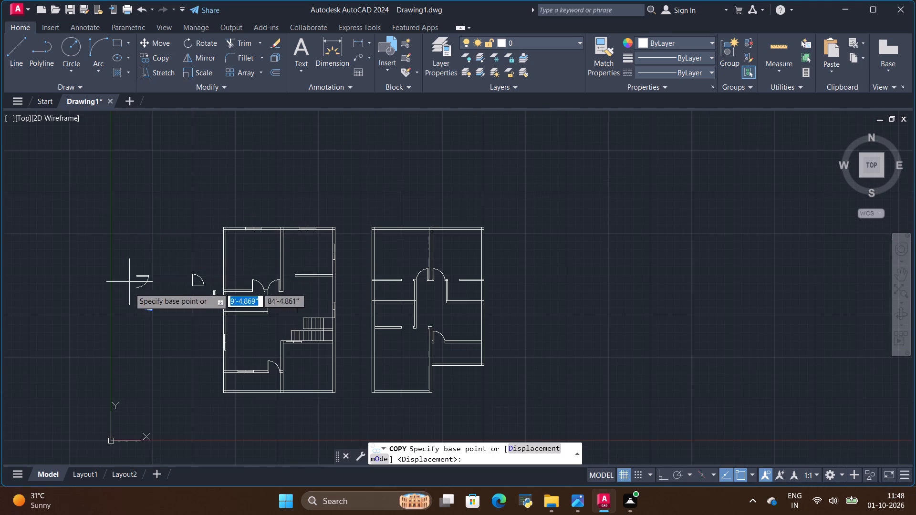
scroll(133, 302, "up", 3)
scroll(181, 321, "up", 1)
scroll(218, 293, "up", 2)
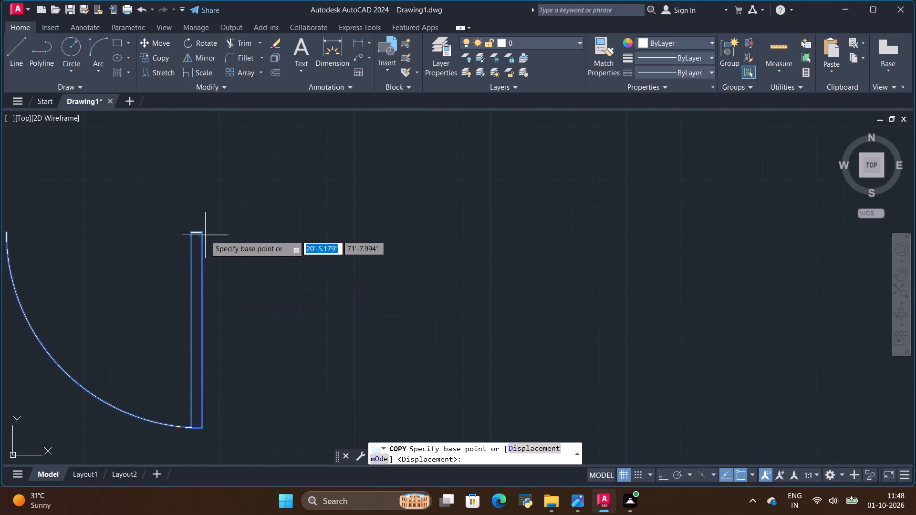
left_click(204, 233)
scroll(321, 241, "down", 3)
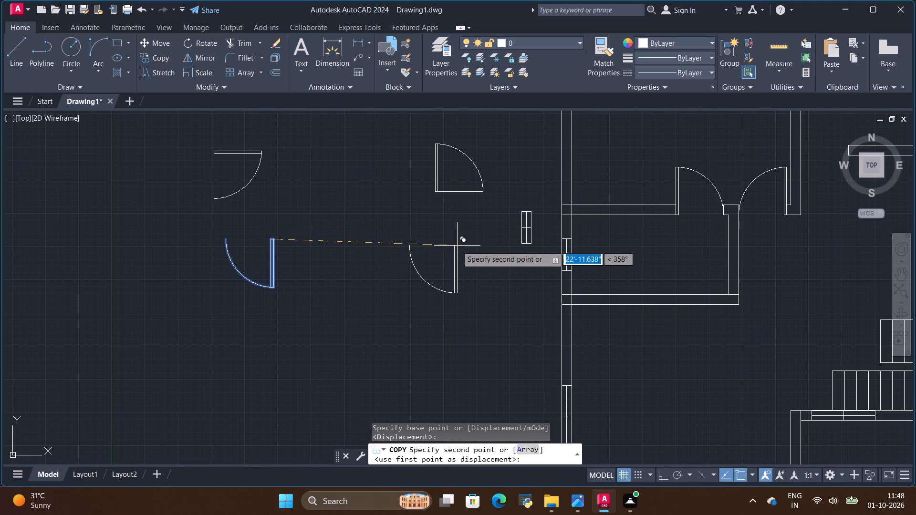
scroll(516, 253, "down", 2)
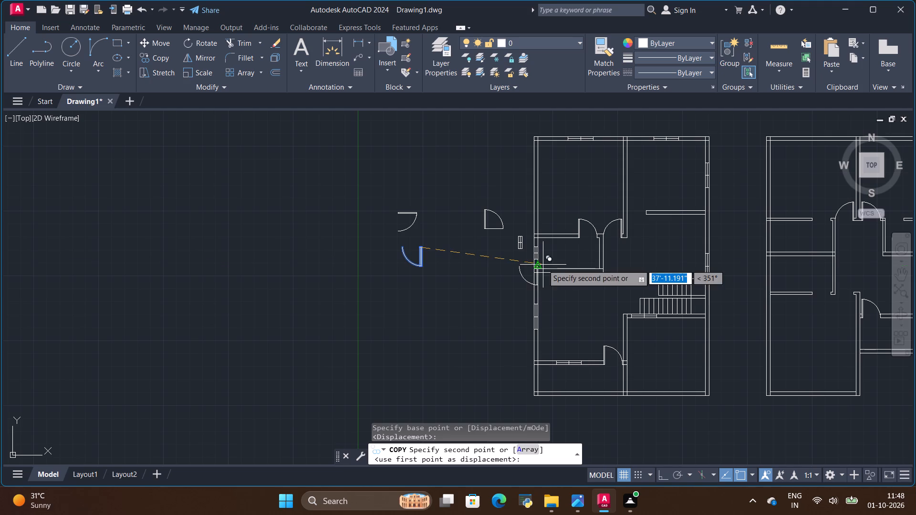
scroll(488, 288, "down", 1)
scroll(696, 299, "up", 5)
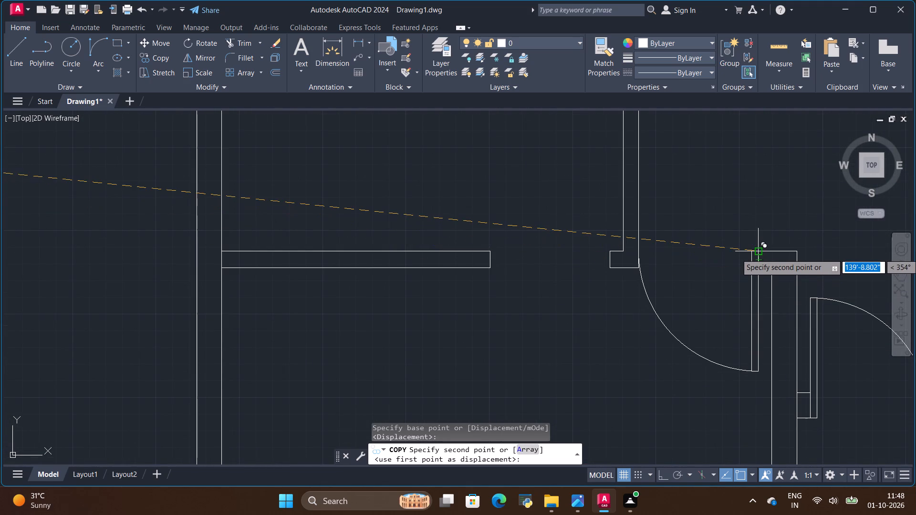
left_click(756, 254)
scroll(630, 278, "up", 1)
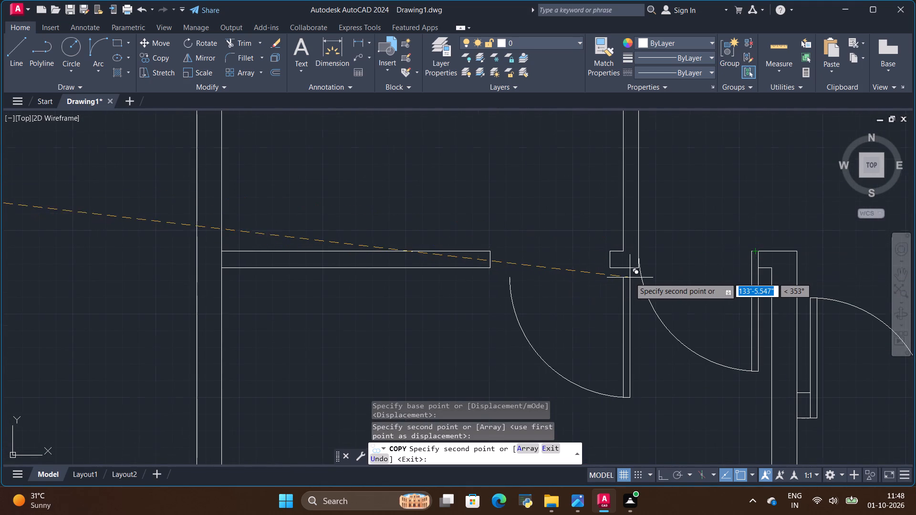
scroll(630, 278, "up", 1)
scroll(630, 278, "down", 2)
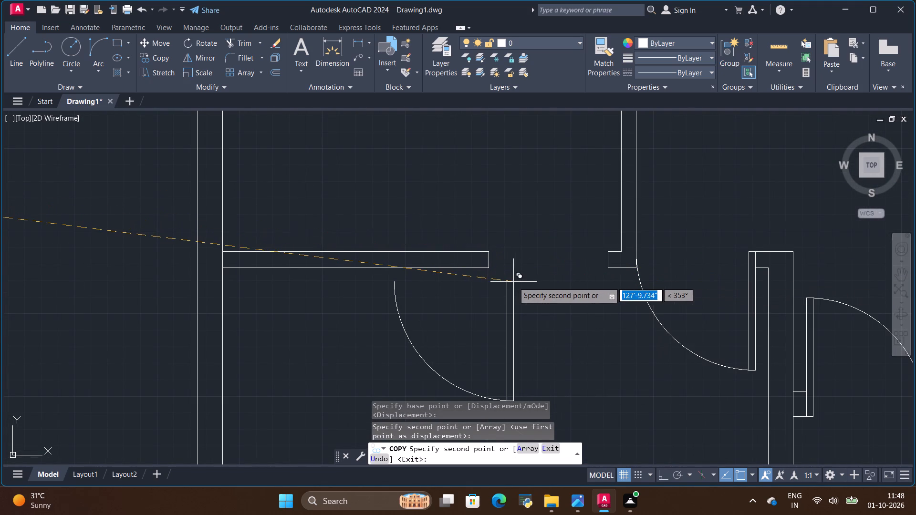
scroll(504, 277, "down", 3)
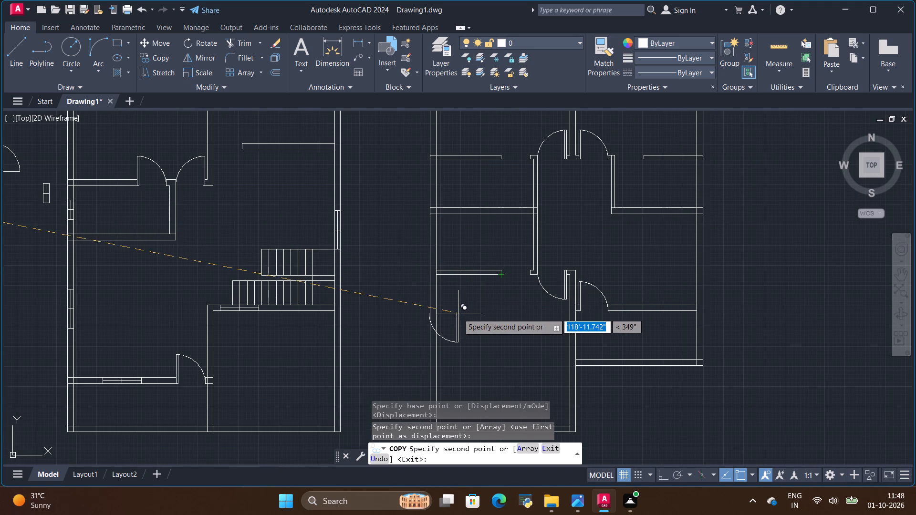
key("Escape")
Copy the ground floor master bedroom door to the first floor opening between the southwest bedroom and its small room, hinged at the eastern jamb.
scroll(665, 277, "down", 2)
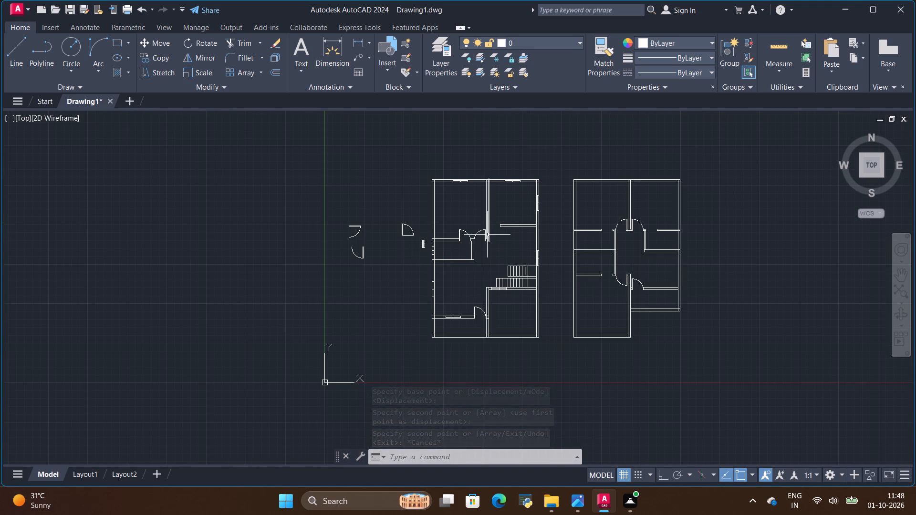
scroll(491, 228, "up", 3)
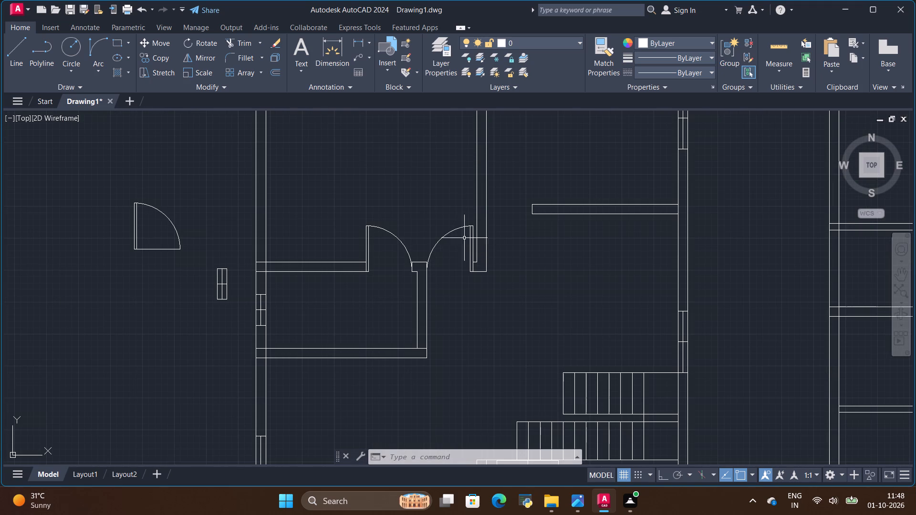
left_click(462, 227)
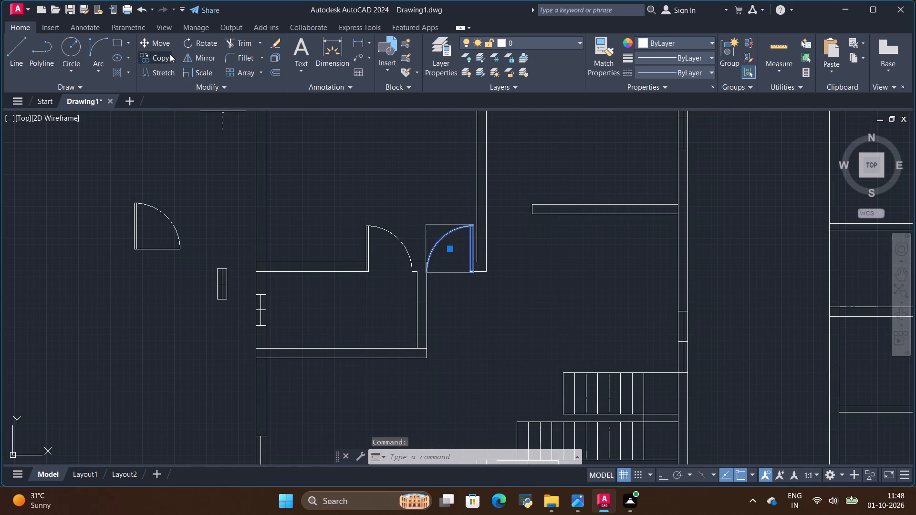
left_click(161, 56)
scroll(471, 246, "up", 2)
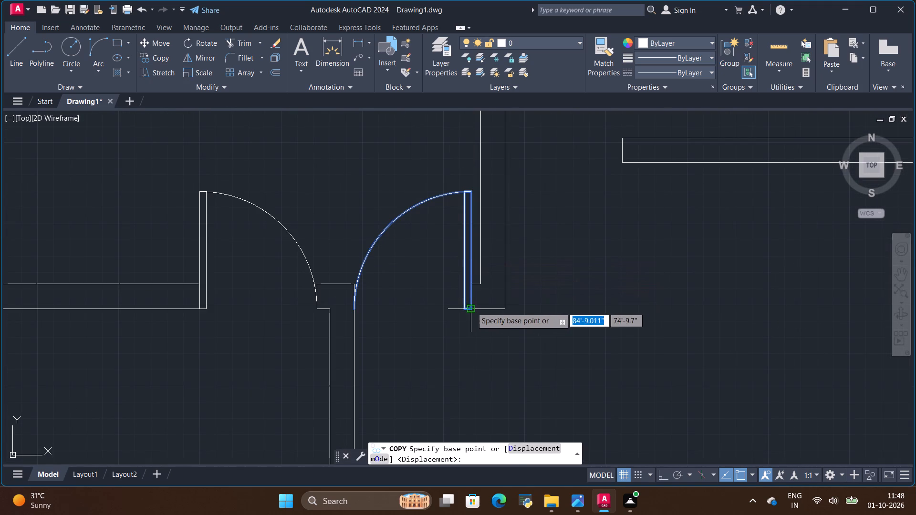
left_click(470, 308)
scroll(389, 249, "down", 4)
scroll(603, 300, "up", 3)
scroll(558, 308, "up", 1)
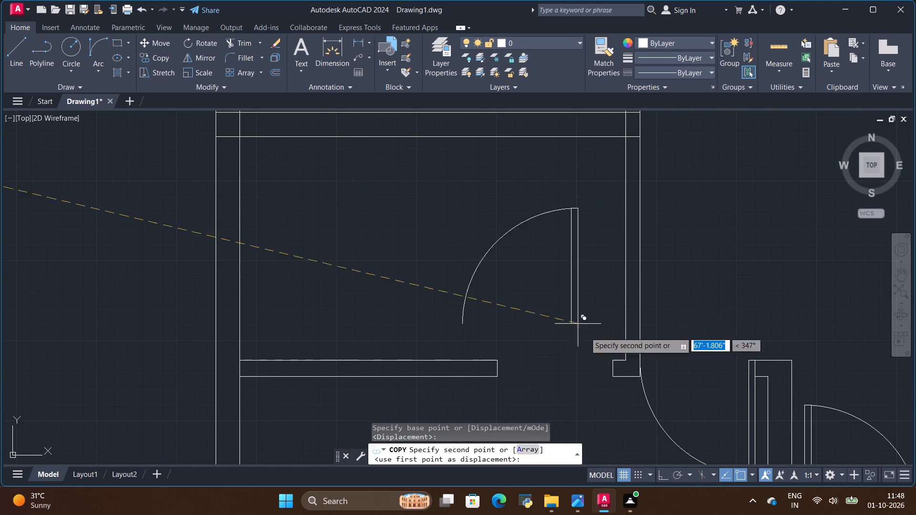
left_click(610, 375)
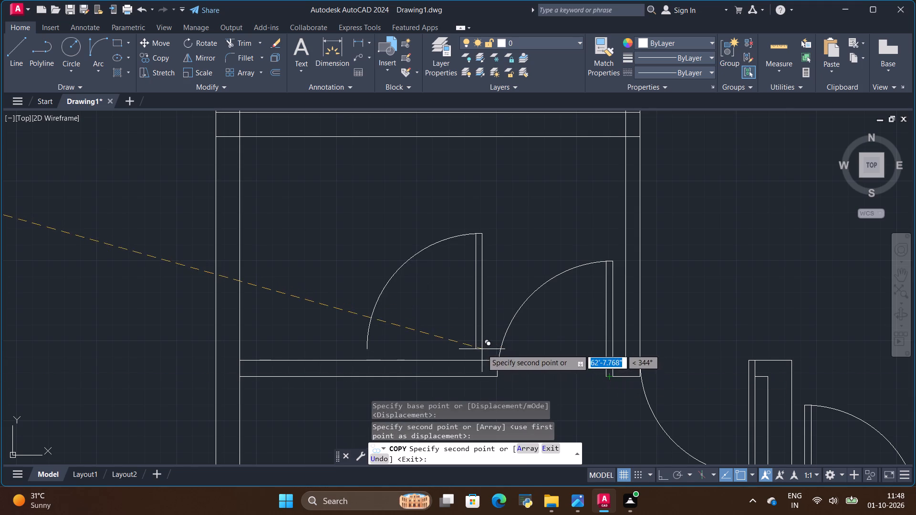
key("Escape")
Copy the lower spare door symbol to the first floor opening between the northwest bedroom and the small room below it, at the eastern jamb.
scroll(463, 278, "down", 3)
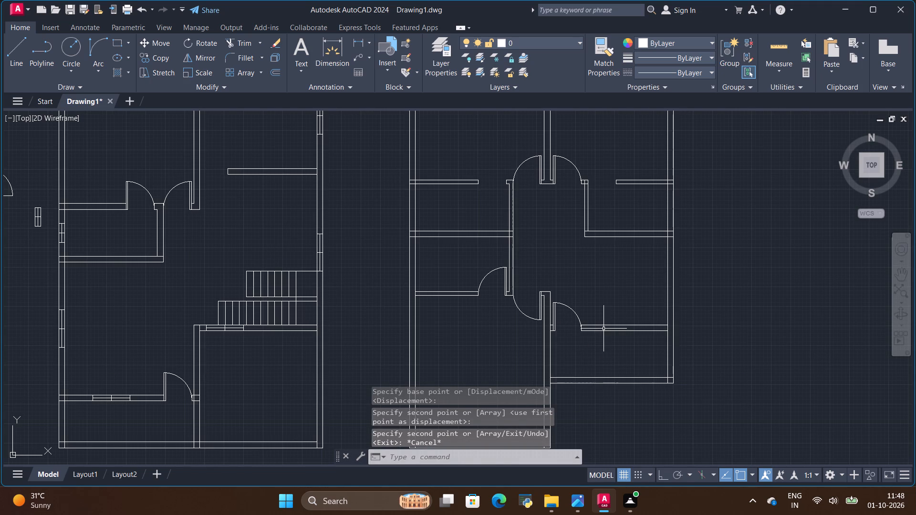
scroll(483, 155, "up", 1)
scroll(552, 252, "down", 3)
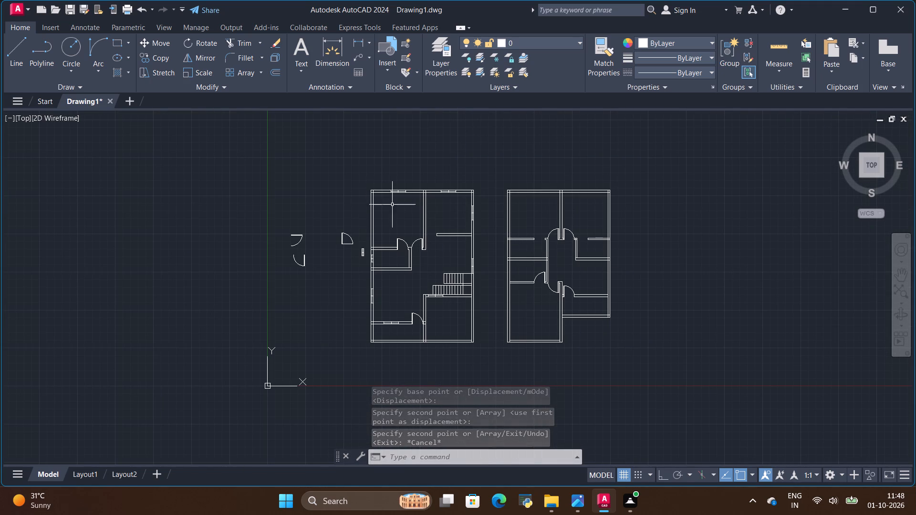
scroll(313, 243, "up", 4)
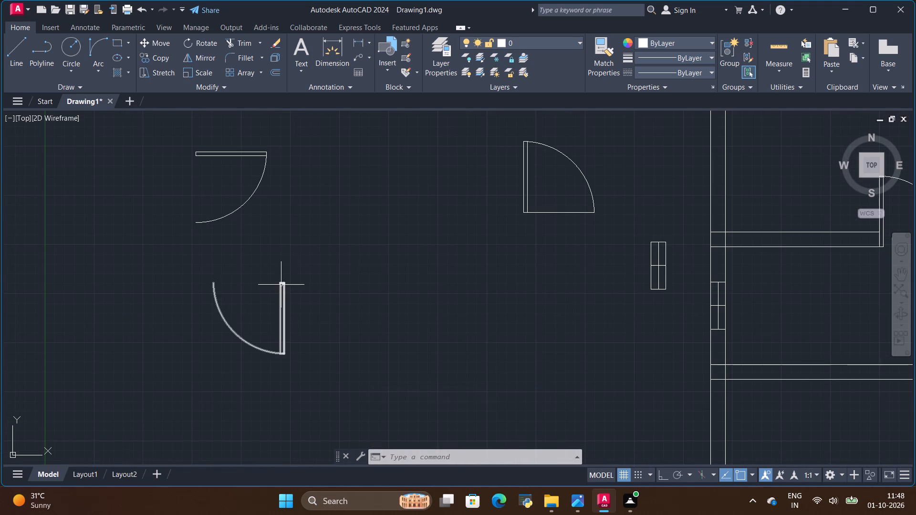
left_click(281, 285)
left_click(153, 57)
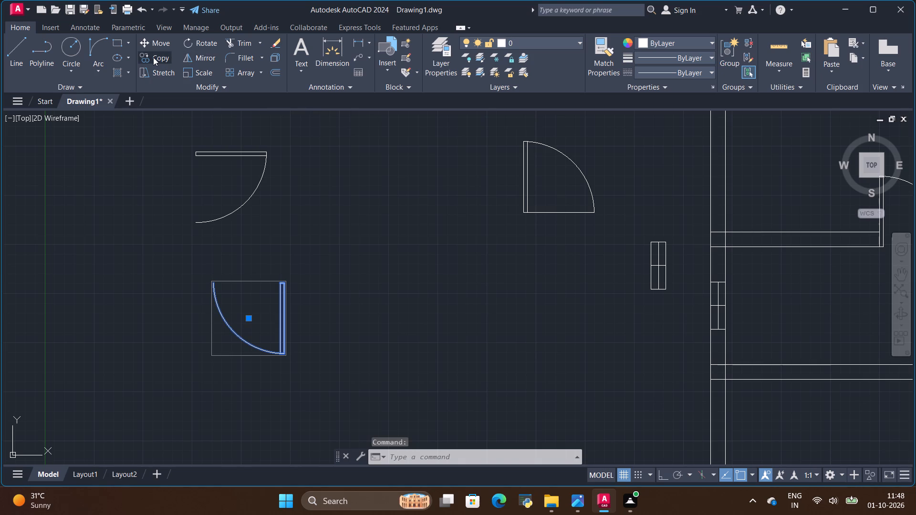
scroll(279, 274, "up", 2)
left_click(287, 297)
scroll(192, 285, "down", 4)
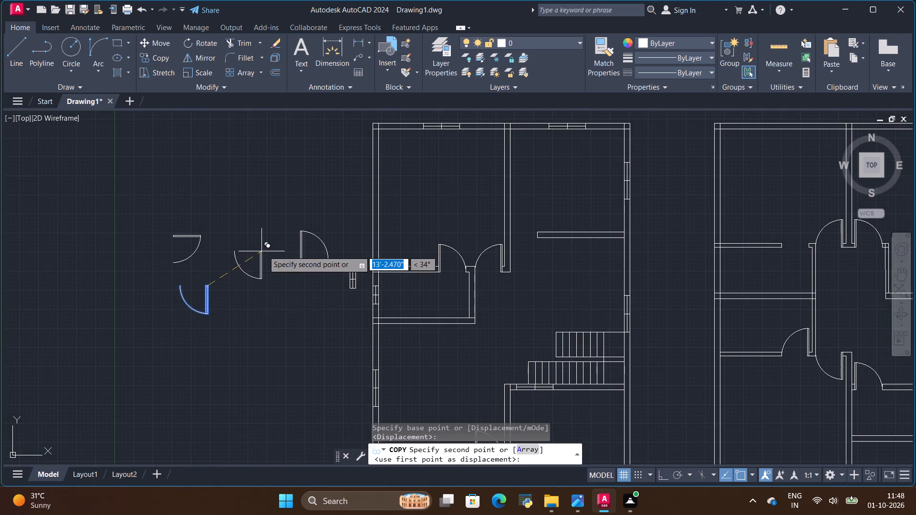
scroll(263, 251, "down", 2)
scroll(514, 276, "up", 1)
scroll(439, 232, "up", 4)
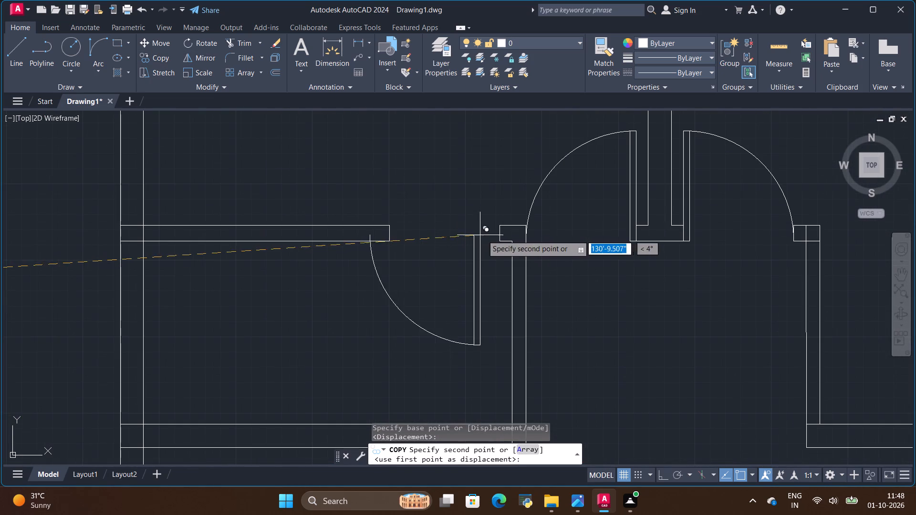
left_click(499, 226)
key("Escape")
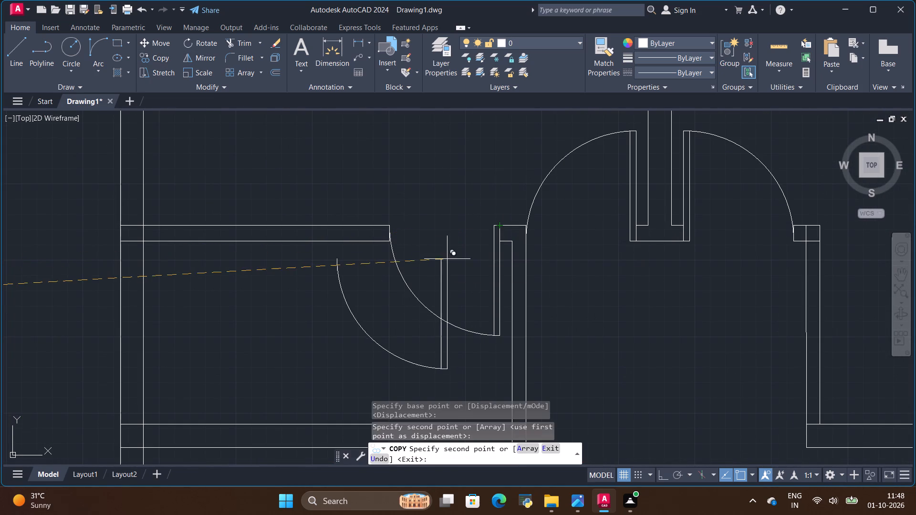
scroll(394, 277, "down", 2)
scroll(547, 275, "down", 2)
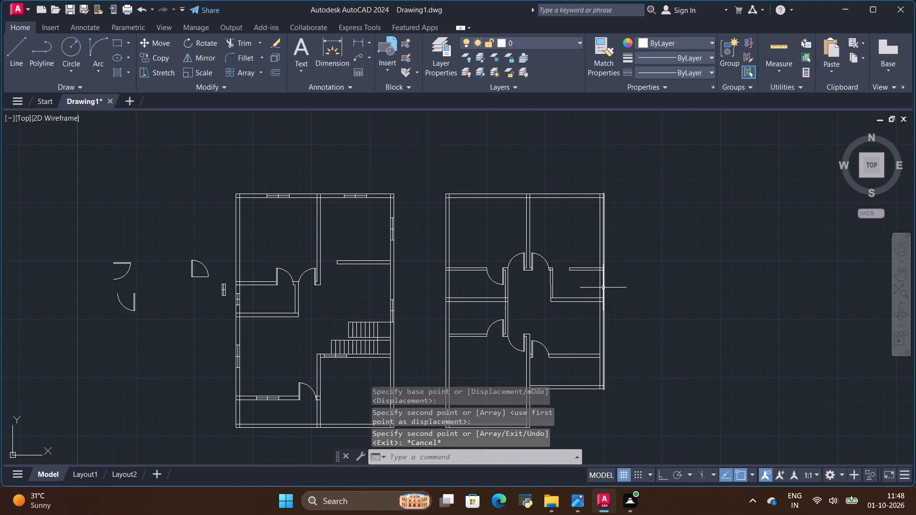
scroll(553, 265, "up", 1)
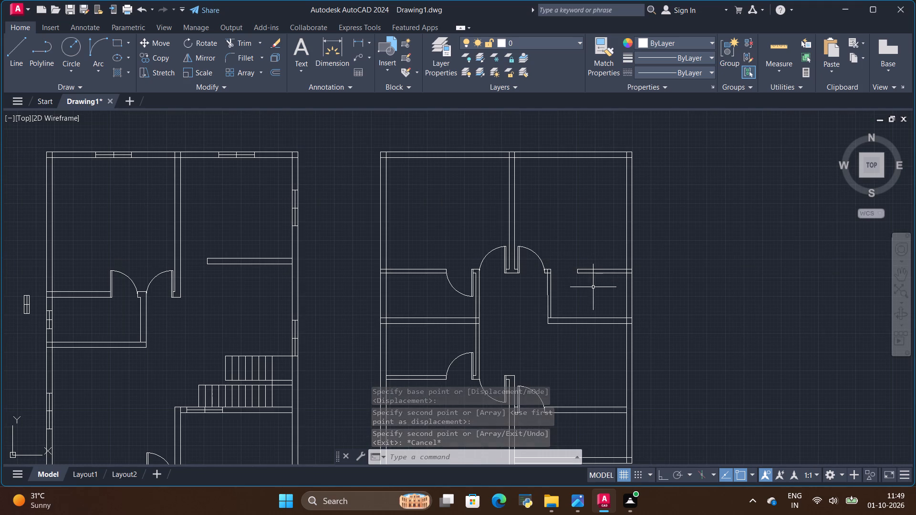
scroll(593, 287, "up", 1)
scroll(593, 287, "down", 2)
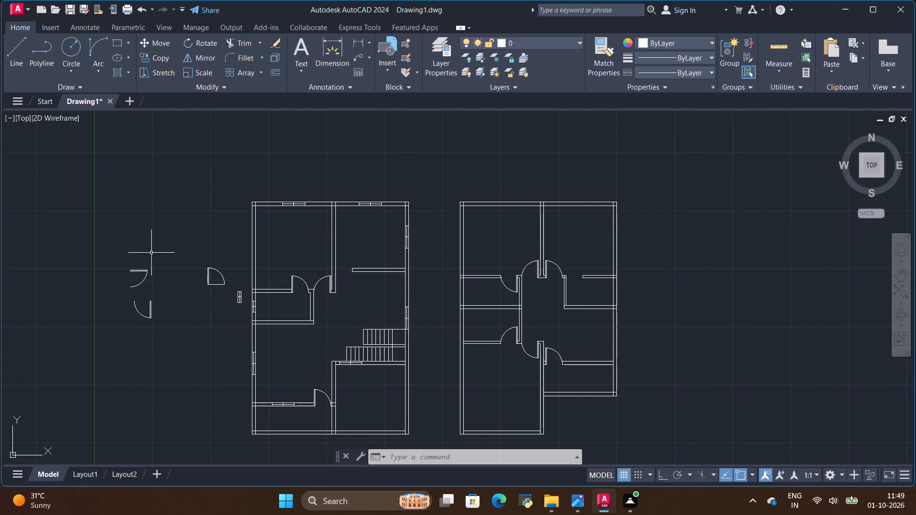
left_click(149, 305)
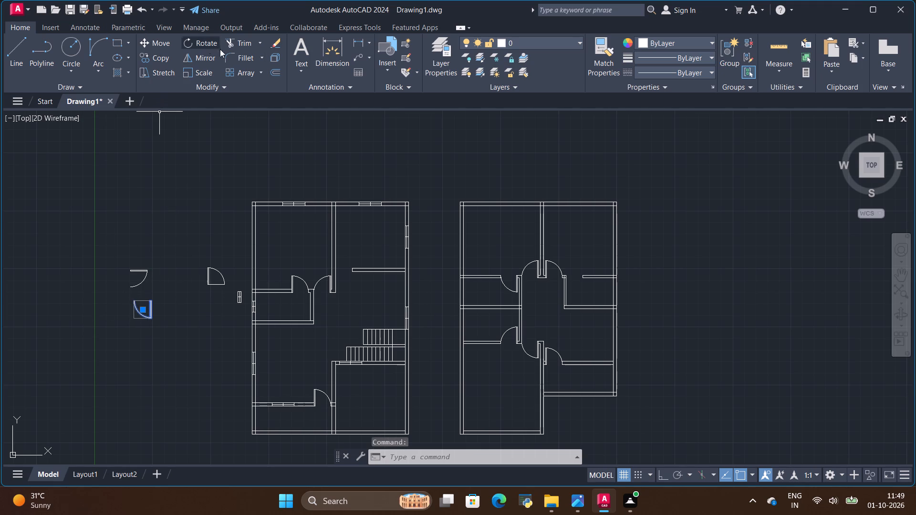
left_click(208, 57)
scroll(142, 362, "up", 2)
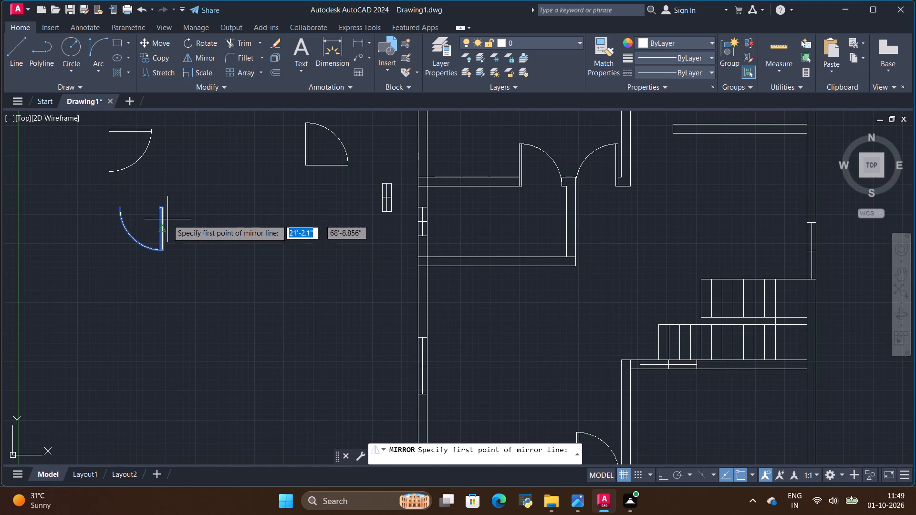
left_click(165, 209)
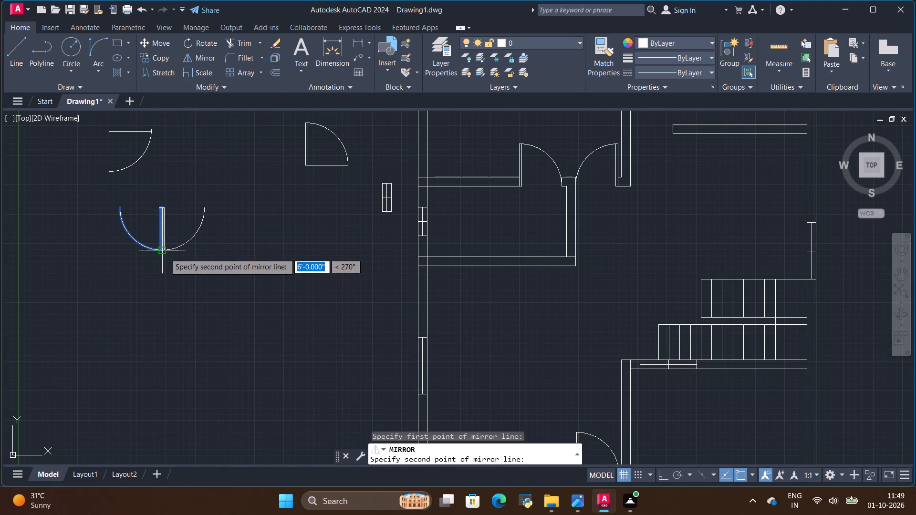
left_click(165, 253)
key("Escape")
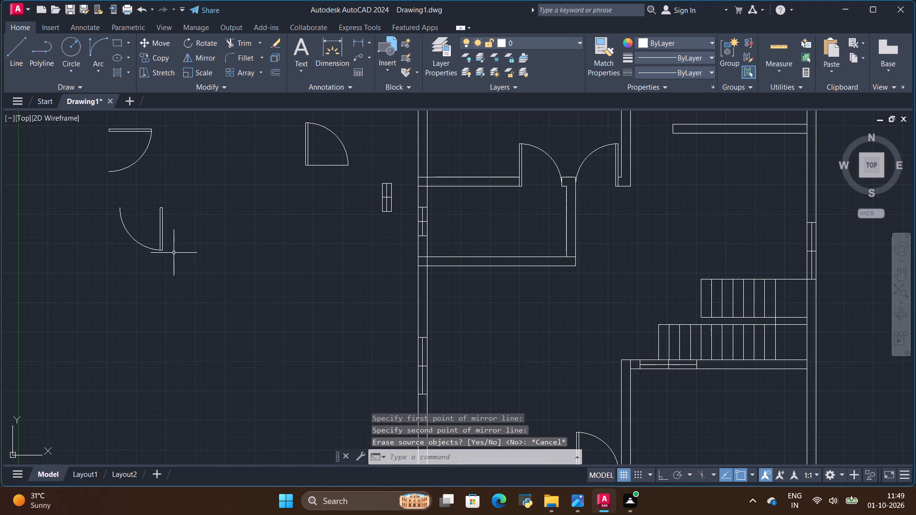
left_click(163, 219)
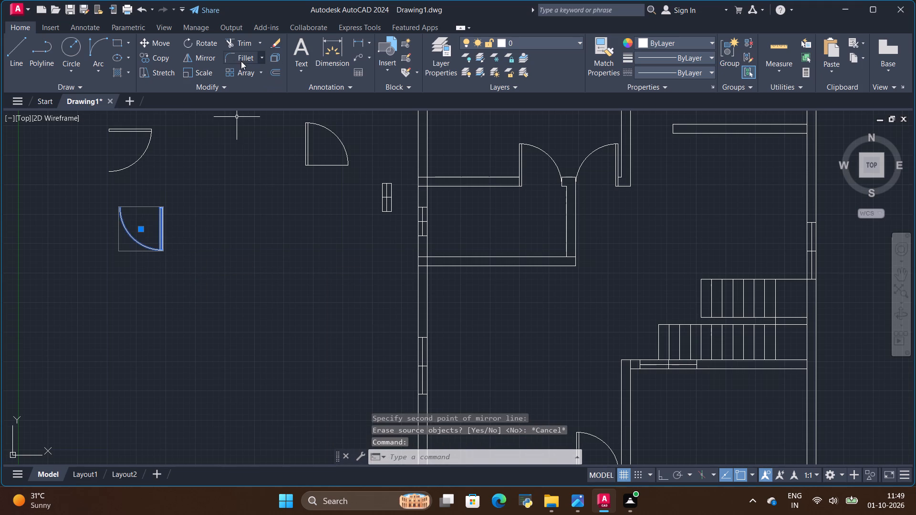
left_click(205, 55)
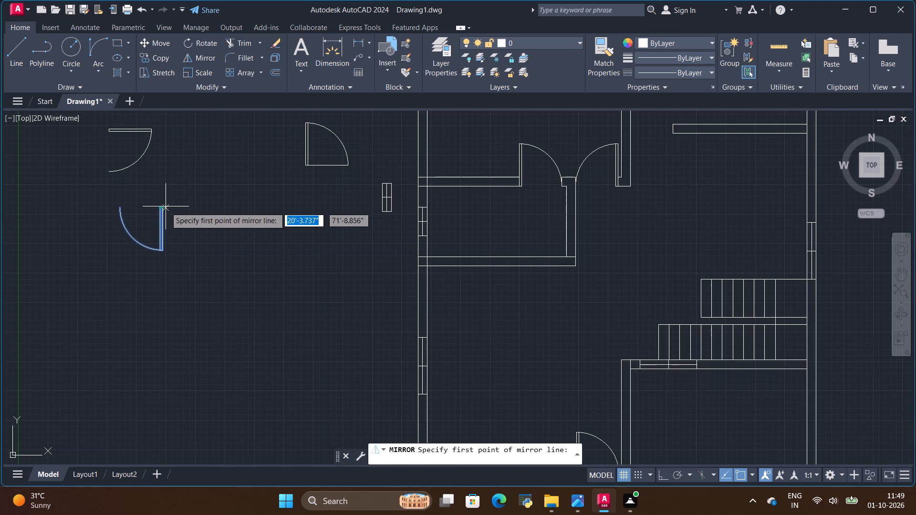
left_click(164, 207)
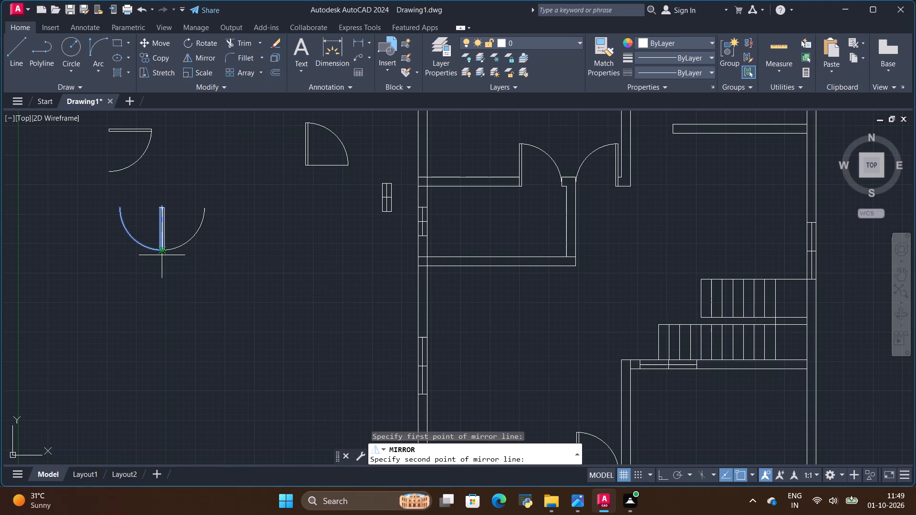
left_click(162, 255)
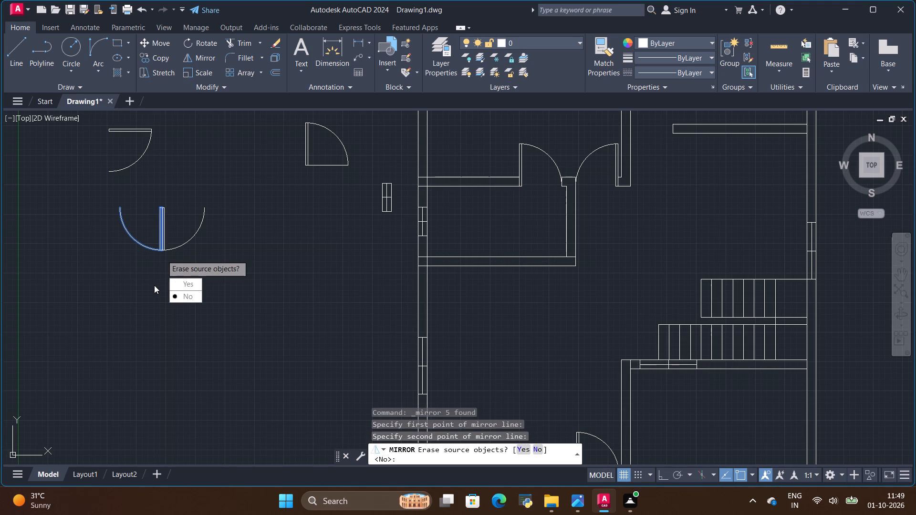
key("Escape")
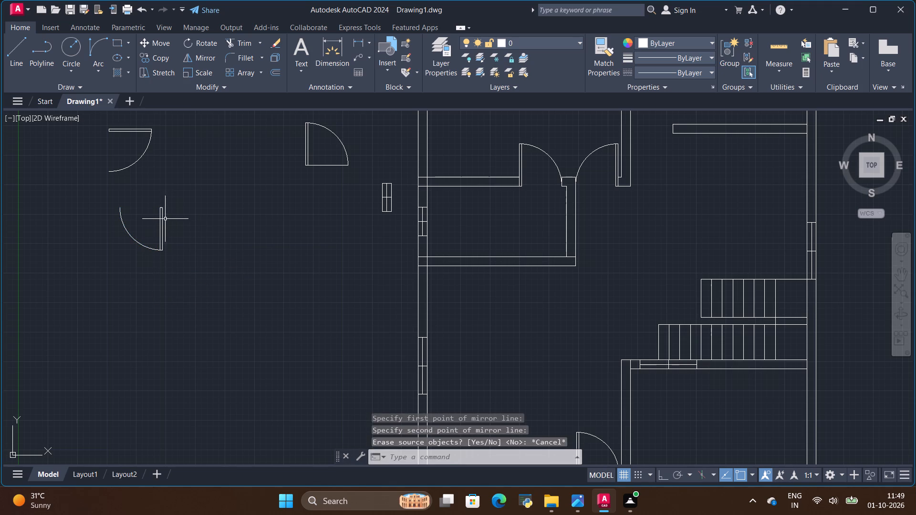
Mirror the lower spare door symbol eastward about a vertical line just beside its leaf, keeping the original.
left_click(165, 218)
left_click(162, 218)
key("Escape")
left_click(161, 221)
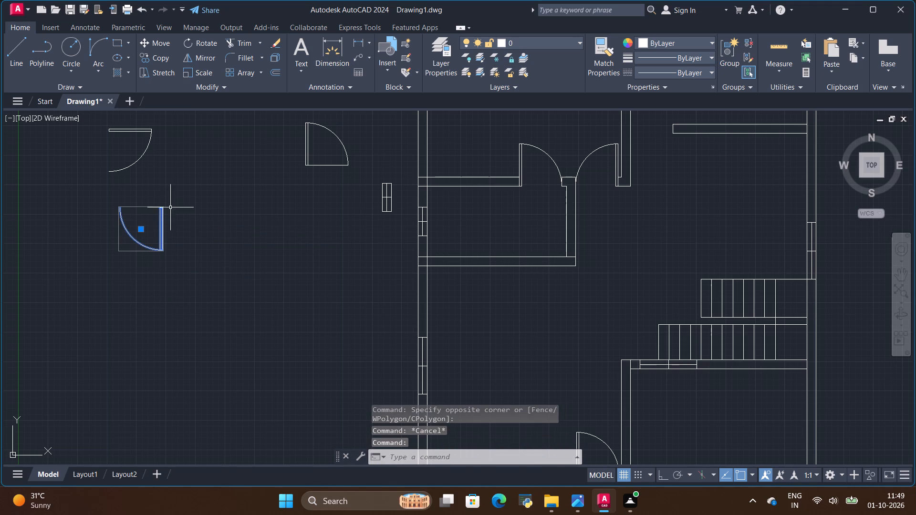
left_click(200, 59)
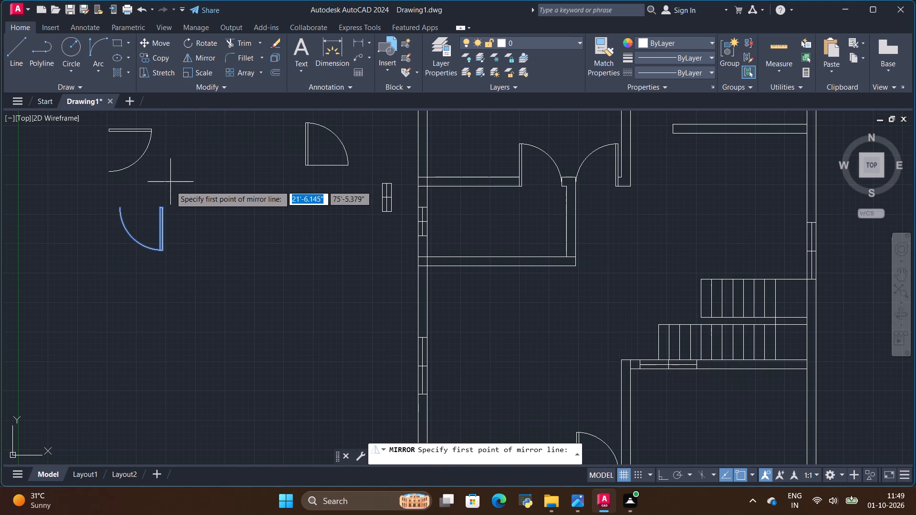
left_click(162, 206)
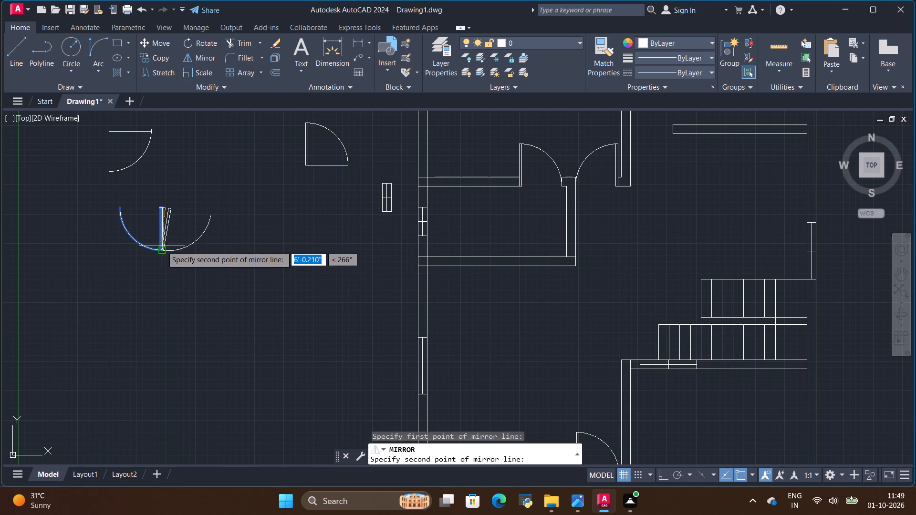
left_click(166, 247)
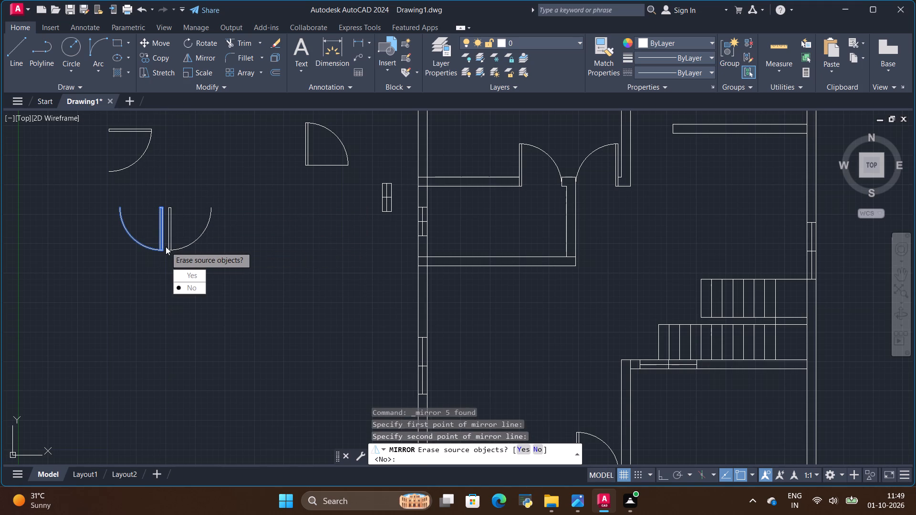
key("Return")
Copy the mirrored spare door symbol to the first floor opening between the northeast bedroom and the small room below it, at the western jamb.
left_click(198, 239)
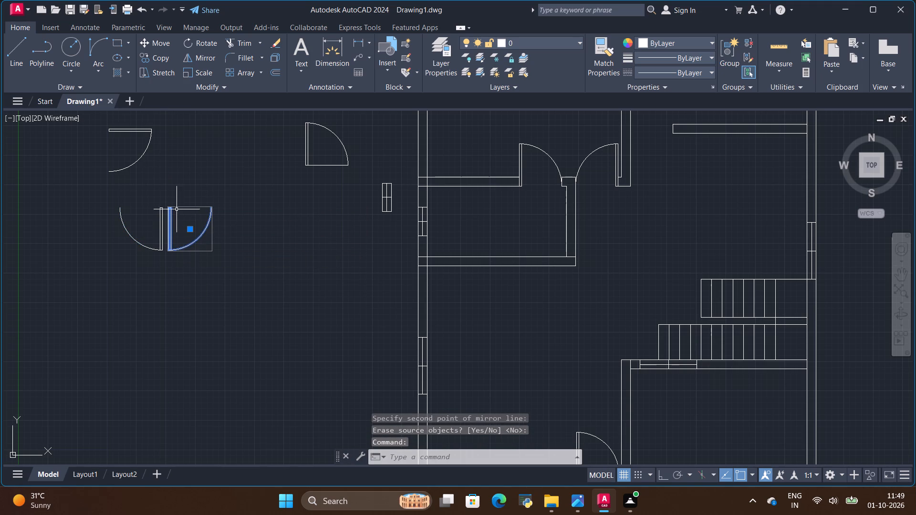
left_click(165, 55)
scroll(175, 165, "up", 2)
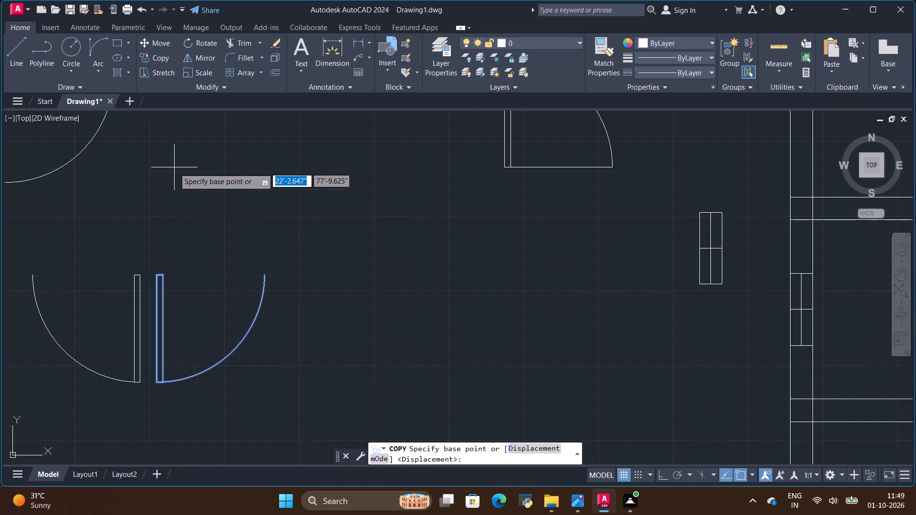
left_click(156, 271)
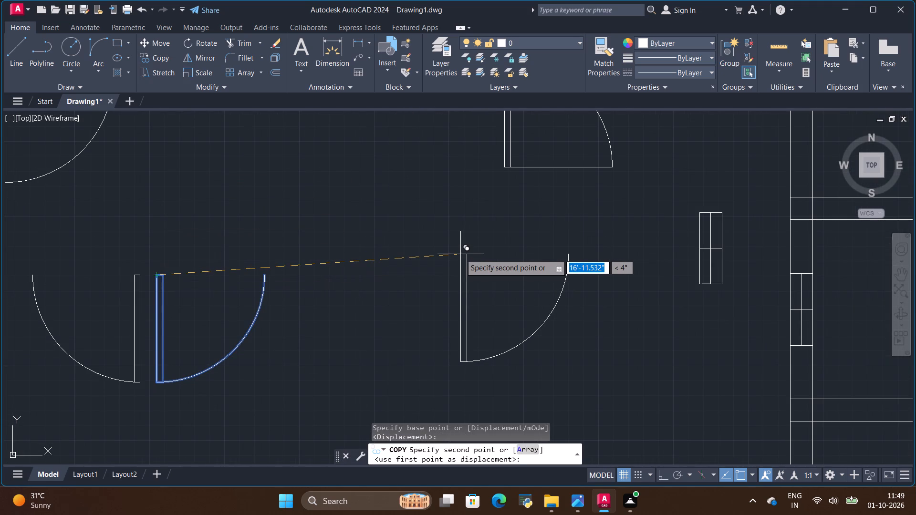
scroll(487, 240, "down", 4)
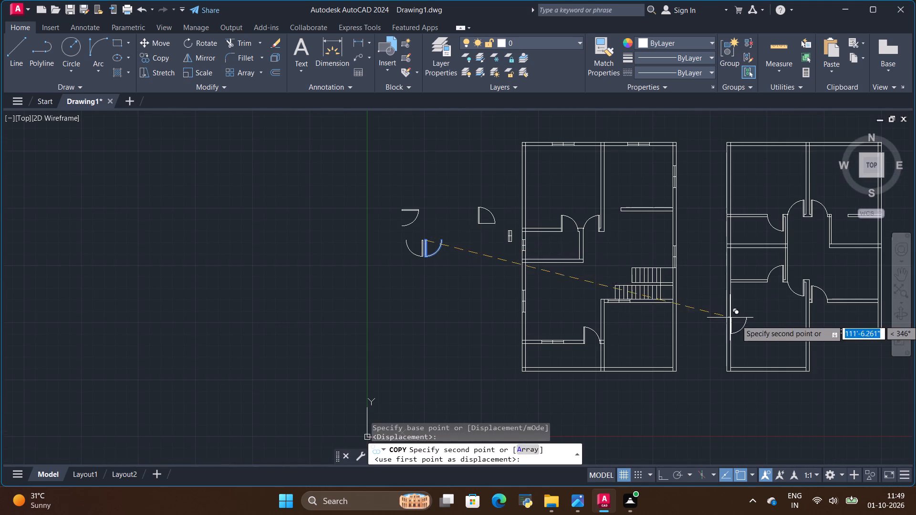
scroll(789, 318, "down", 1)
scroll(828, 252, "up", 4)
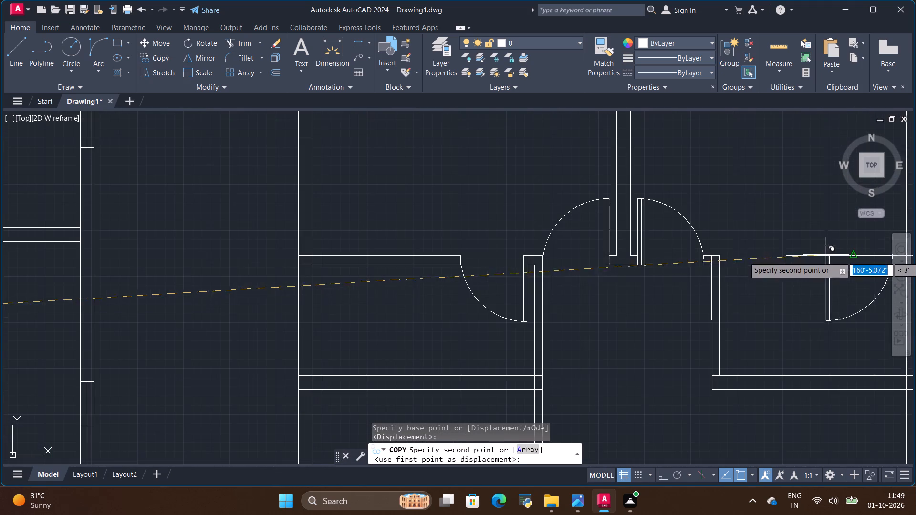
scroll(719, 256, "up", 1)
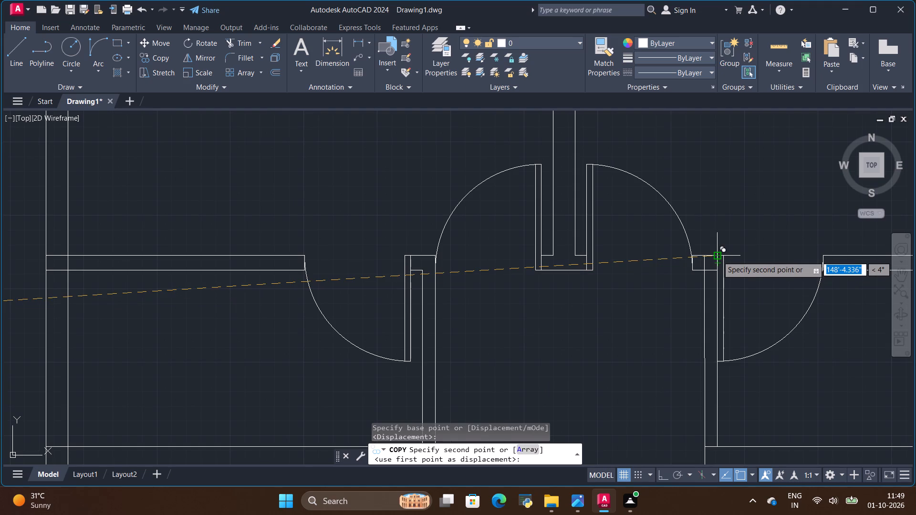
left_click(718, 256)
key("Escape")
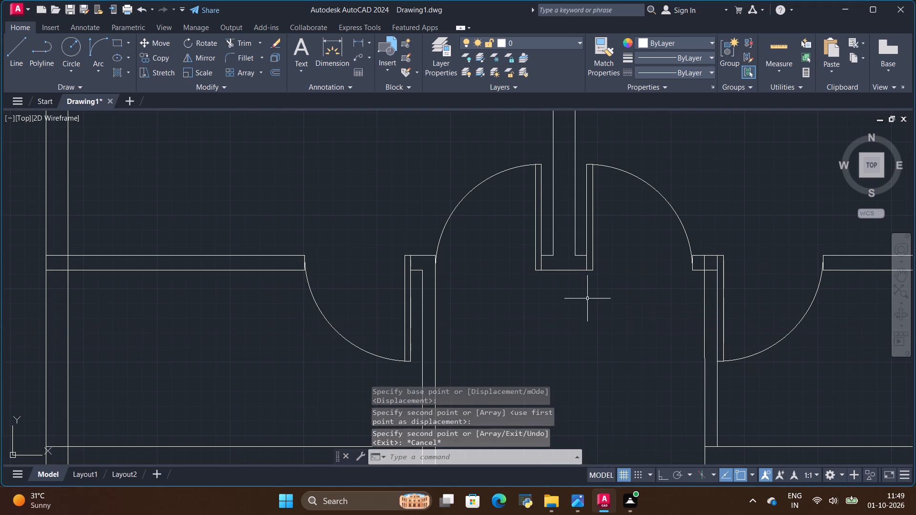
Compare the first floor's door placements with the reference floor plan image.
scroll(593, 282, "down", 2)
scroll(712, 278, "down", 2)
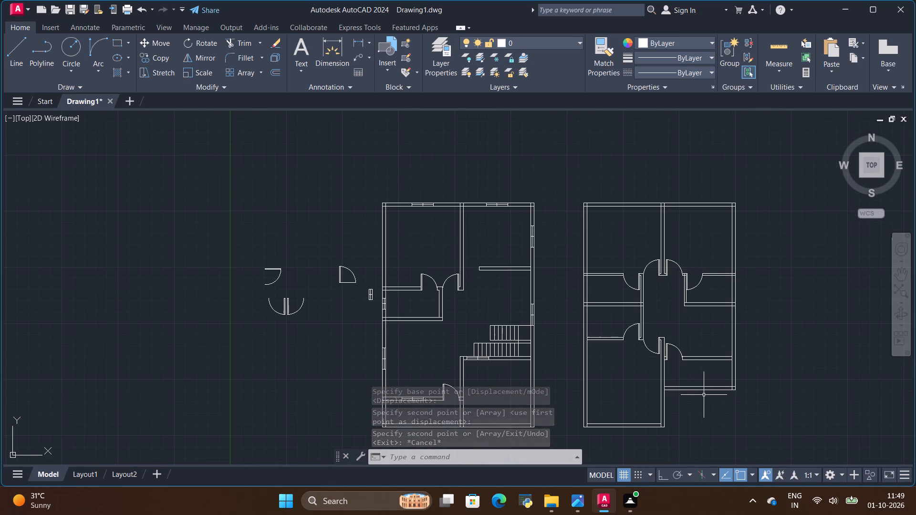
scroll(695, 357, "up", 1)
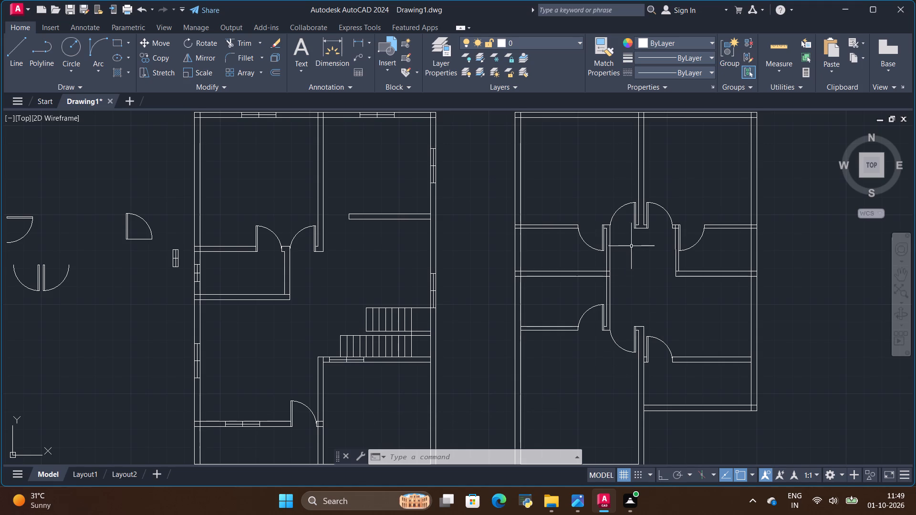
scroll(643, 237, "down", 1)
key("alt+Tab")
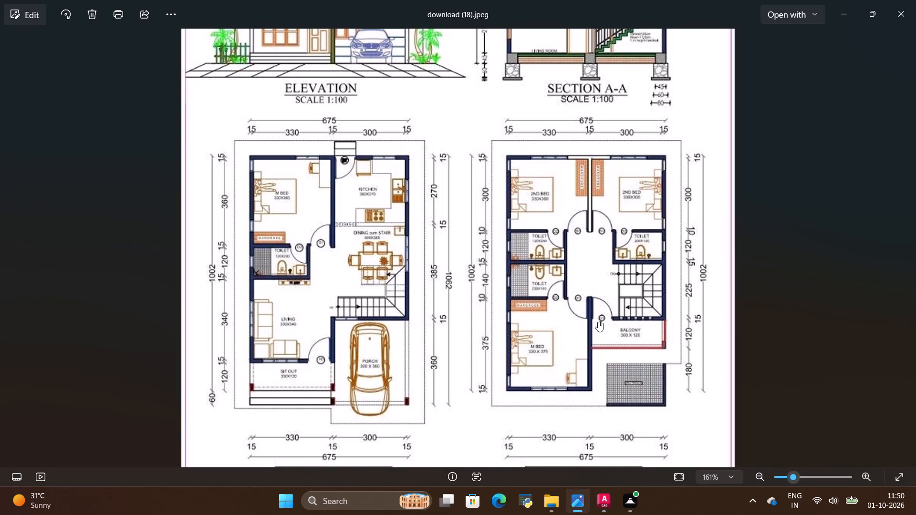
key("alt+Tab")
key("alt+Tab")
key("alt+Tab")
key("alt+Tab")
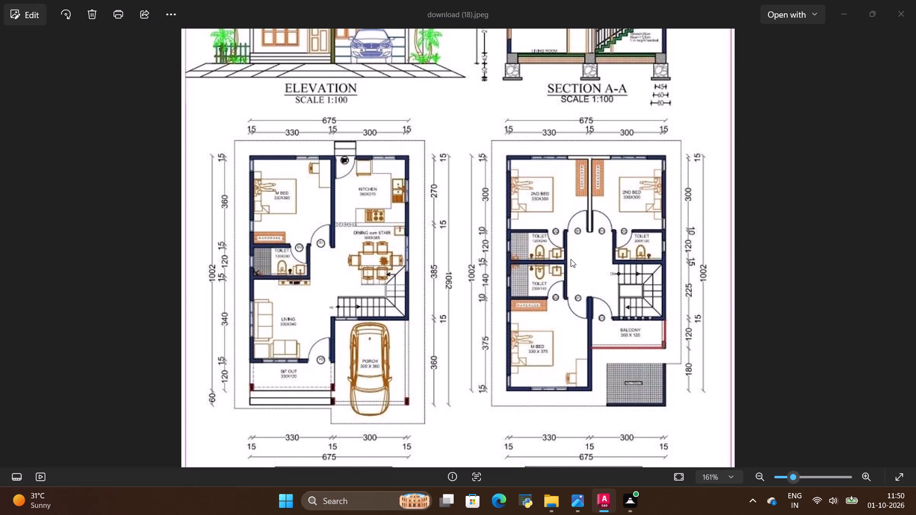
key("alt+Tab")
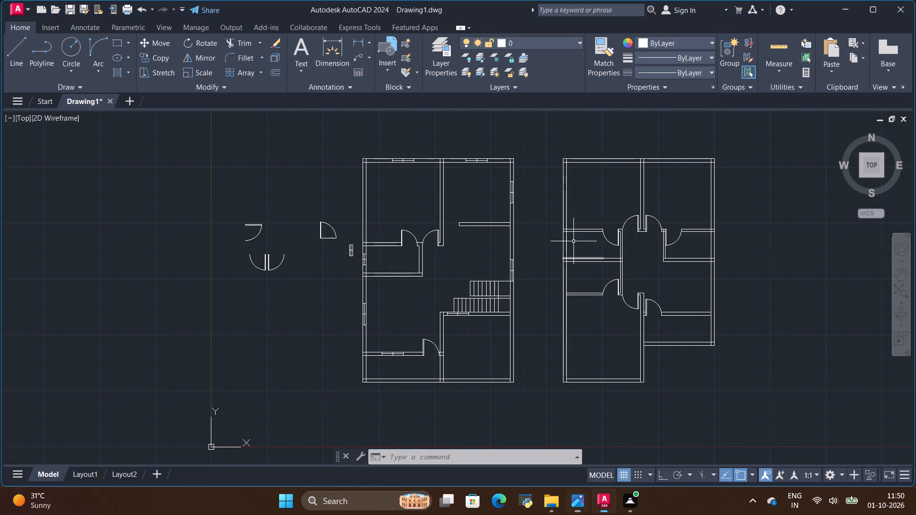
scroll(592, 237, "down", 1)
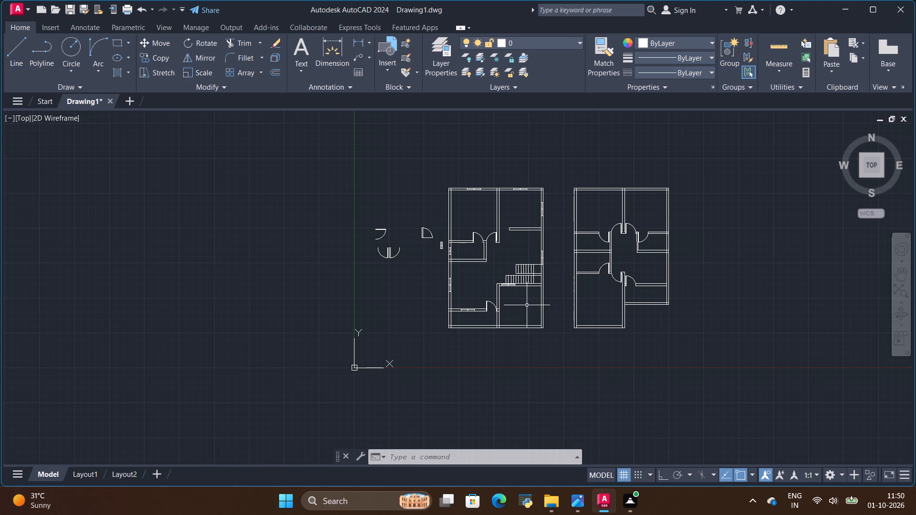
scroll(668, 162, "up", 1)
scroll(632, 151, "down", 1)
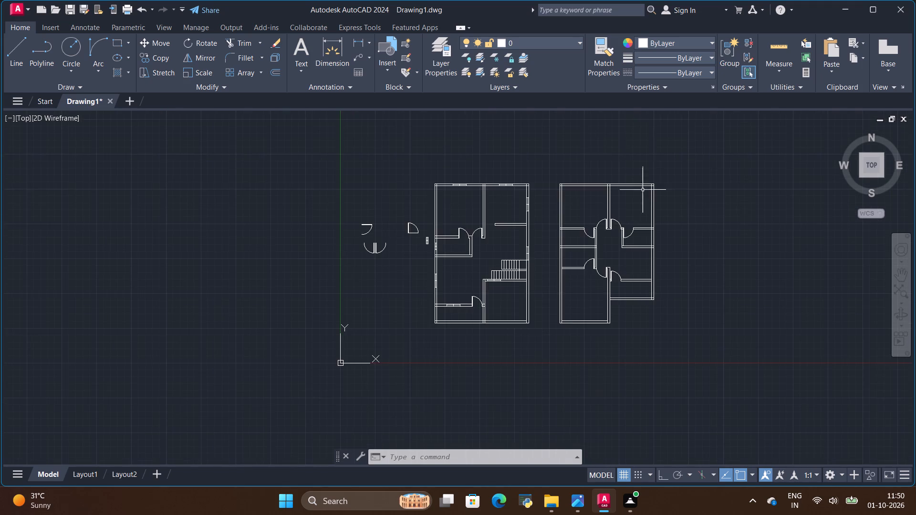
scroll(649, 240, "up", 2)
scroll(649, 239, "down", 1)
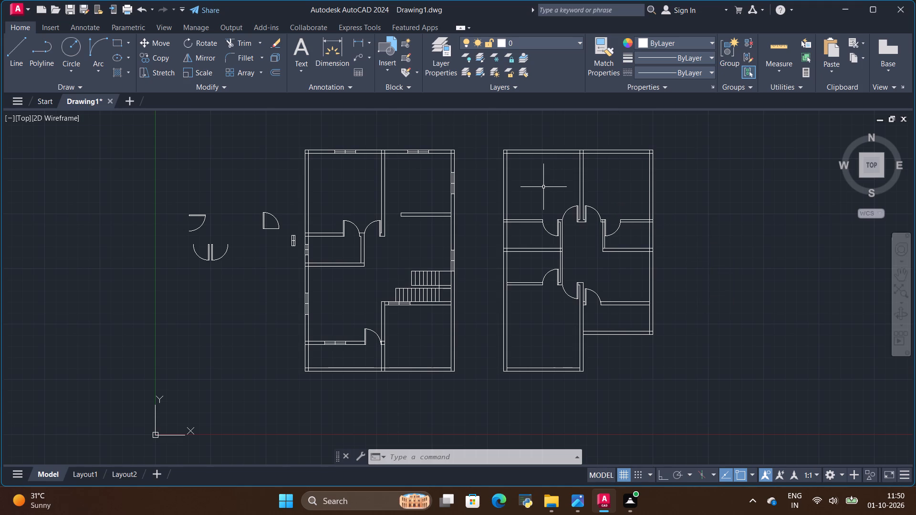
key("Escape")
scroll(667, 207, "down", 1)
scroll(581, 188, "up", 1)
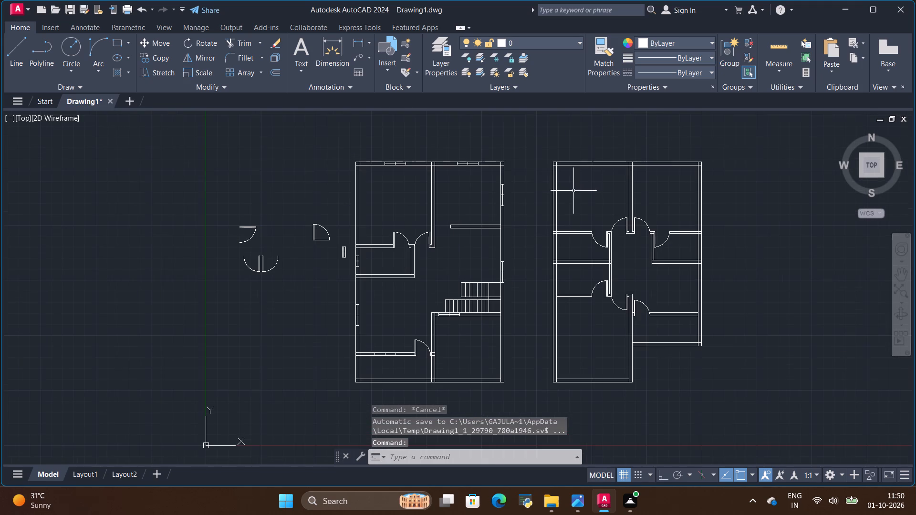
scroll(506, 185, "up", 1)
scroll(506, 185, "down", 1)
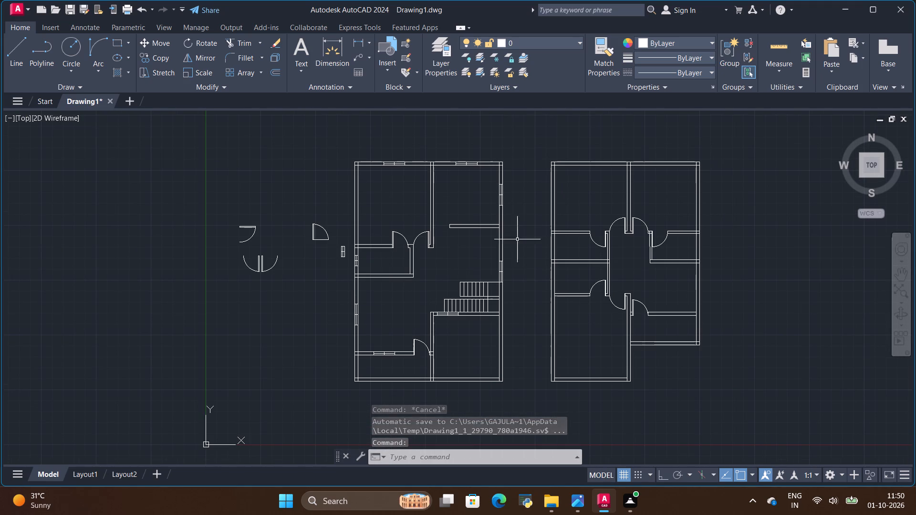
Compare the first floor's stair area with the reference image and examine the ground floor staircase in the drawing.
key("alt+Tab")
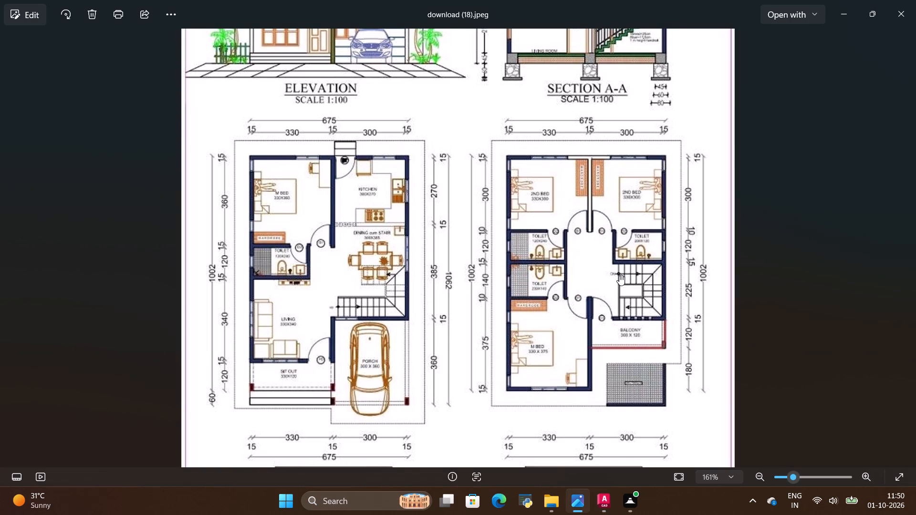
key("alt+Tab")
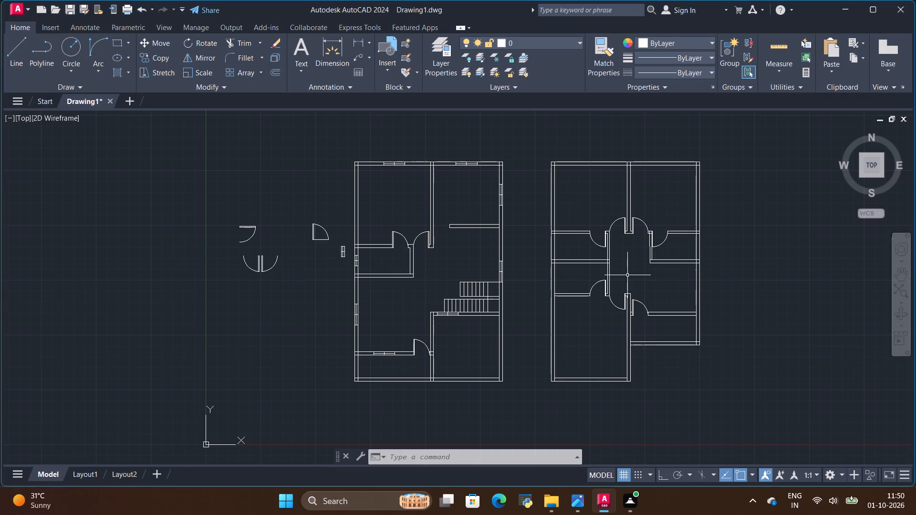
key("alt+Tab")
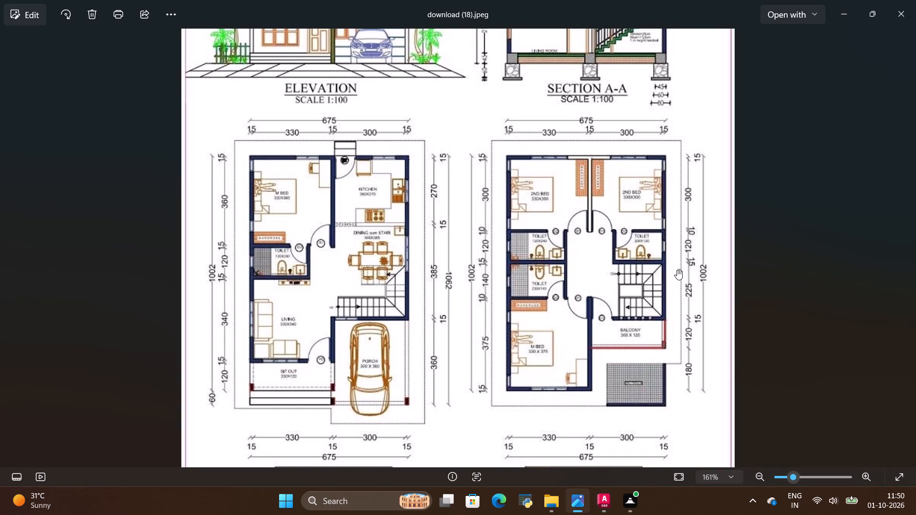
scroll(642, 272, "up", 2)
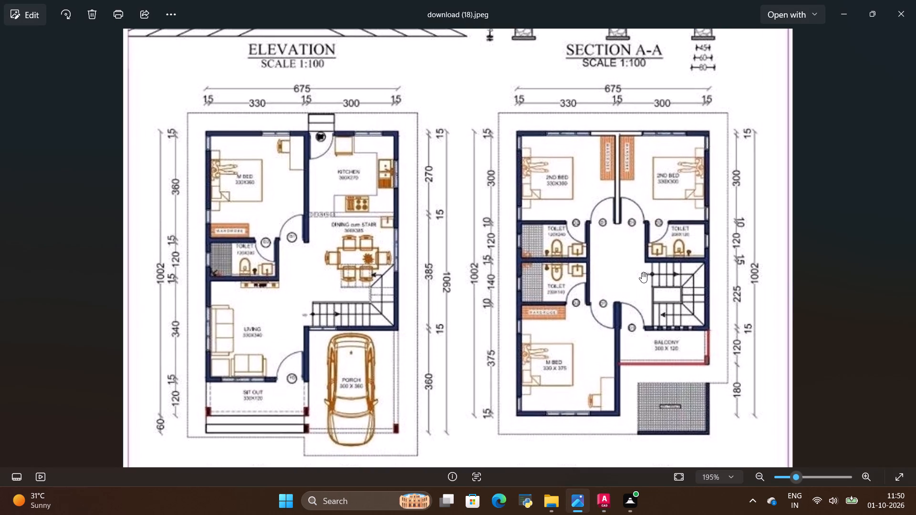
scroll(642, 272, "down", 2)
key("alt+Tab")
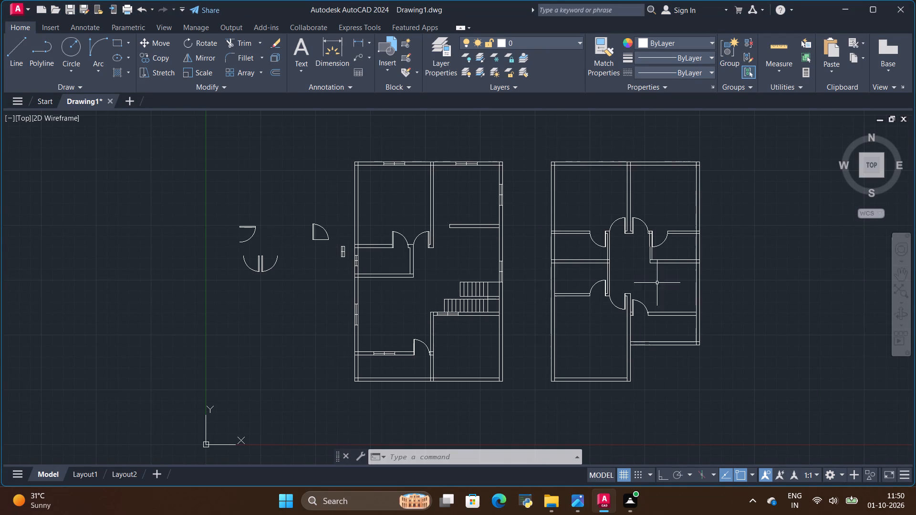
key("alt+Tab")
key("alt+Tab")
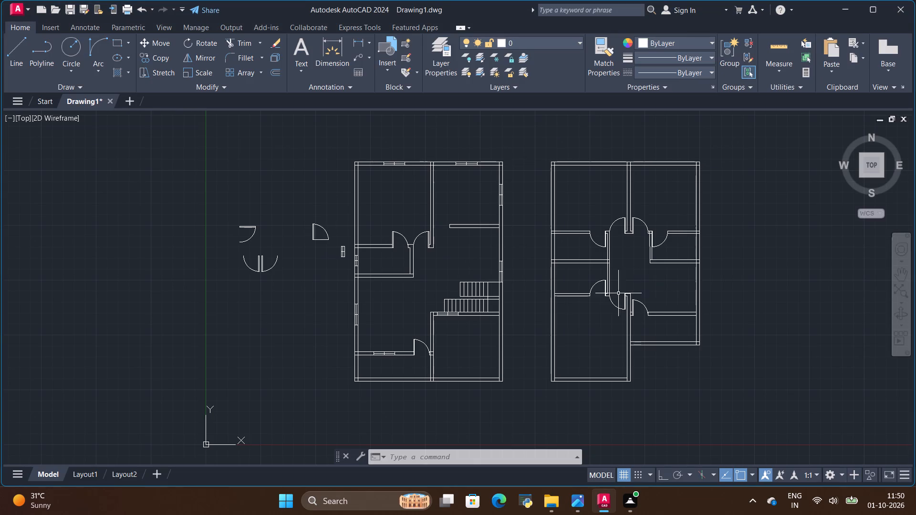
scroll(483, 305, "up", 3)
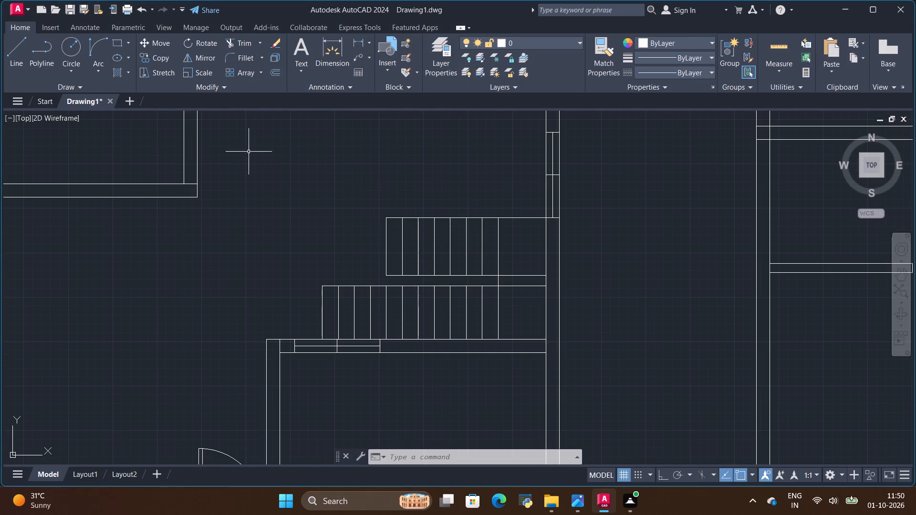
Compare the ground floor staircase in the drawing with the first floor stair in the reference image.
left_click(406, 185)
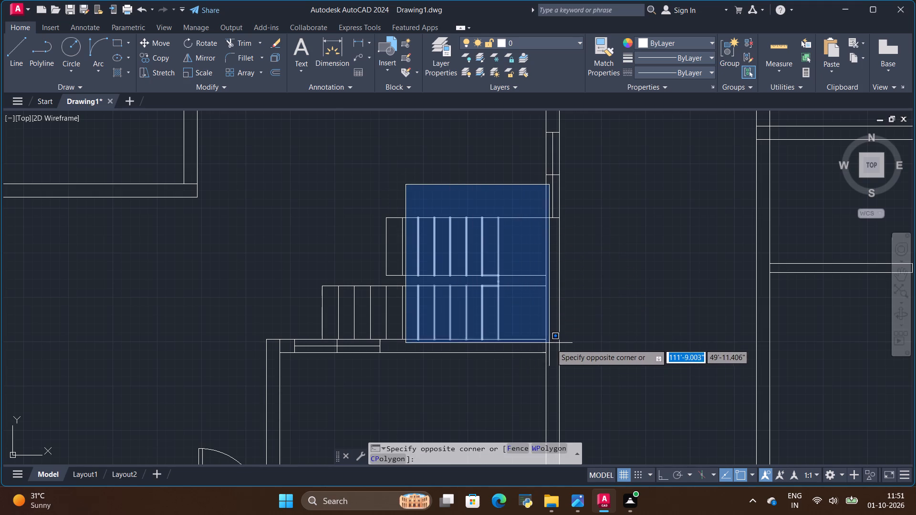
key("Escape")
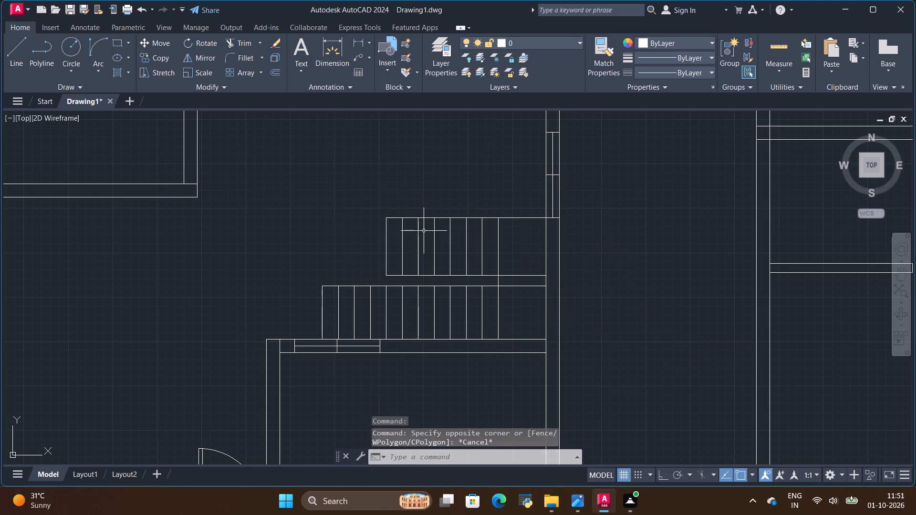
scroll(420, 219, "up", 1)
key("alt+Tab")
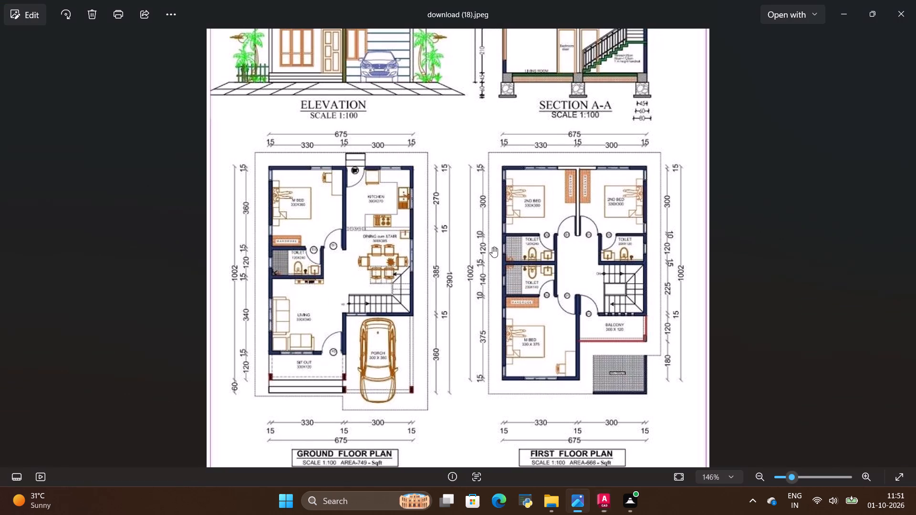
scroll(627, 274, "up", 2)
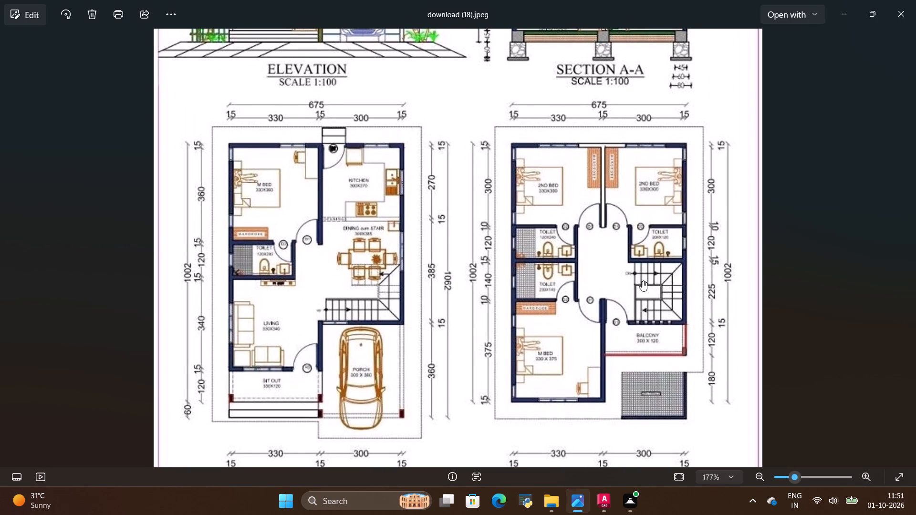
key("alt+Tab")
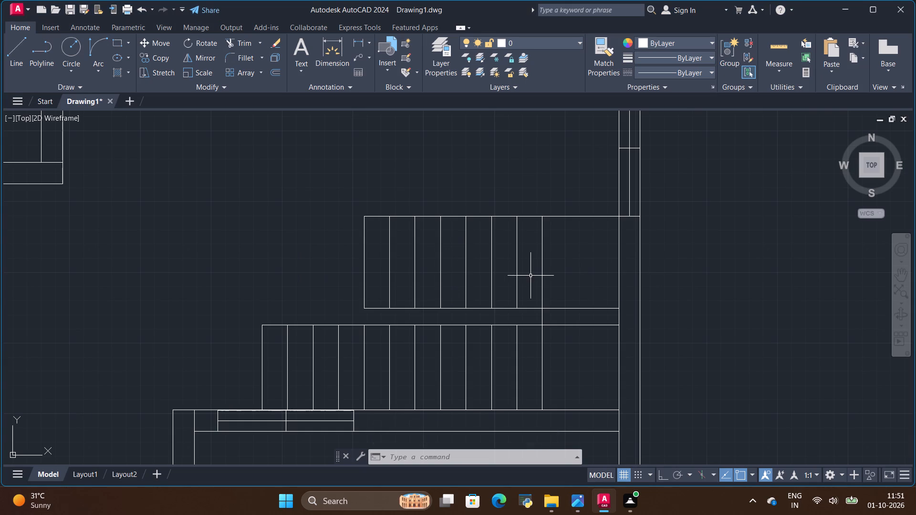
scroll(531, 276, "up", 1)
scroll(448, 164, "down", 2)
scroll(449, 176, "up", 1)
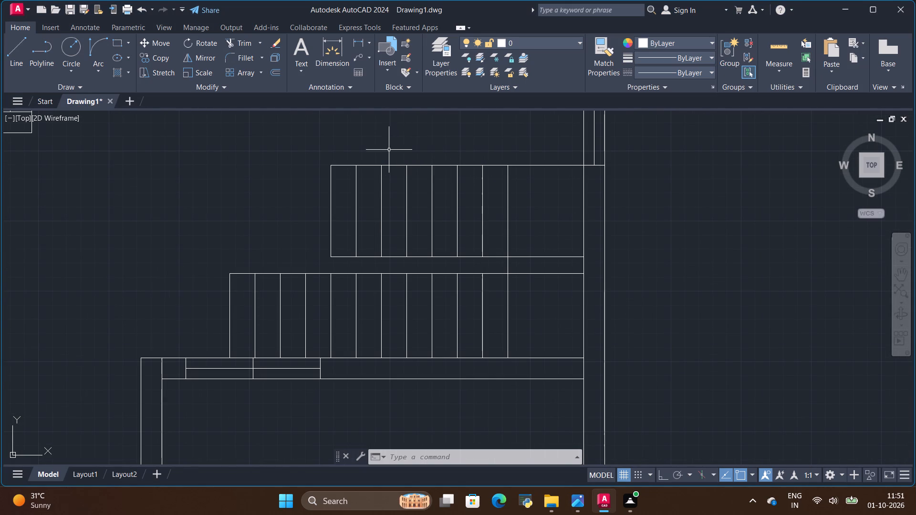
Copy the eastern treads and landing lines of the ground floor staircase to the first floor, at the inner corner of the balcony and east walls.
left_click(375, 157)
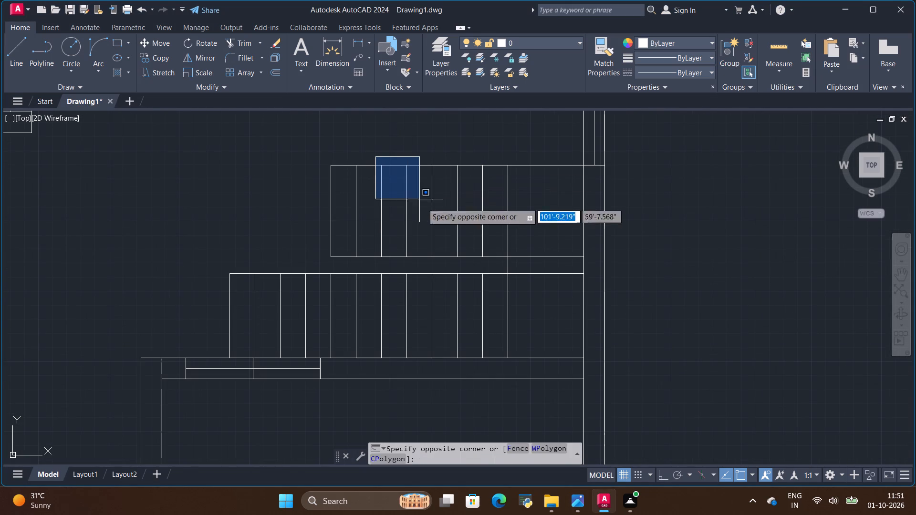
left_click(587, 362)
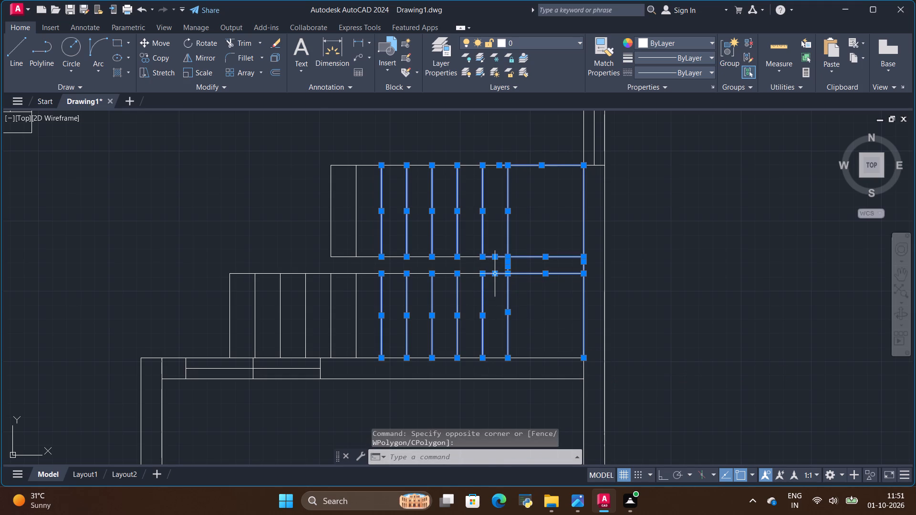
right_click(492, 274)
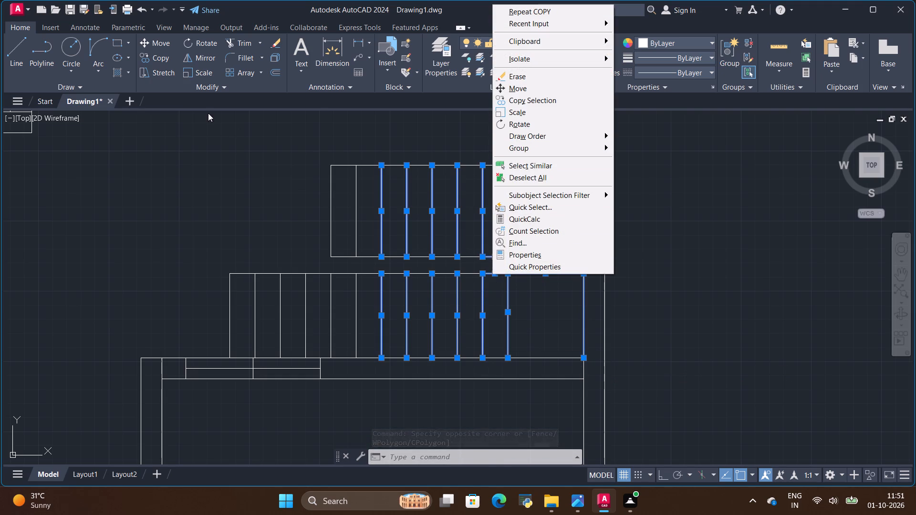
left_click(156, 58)
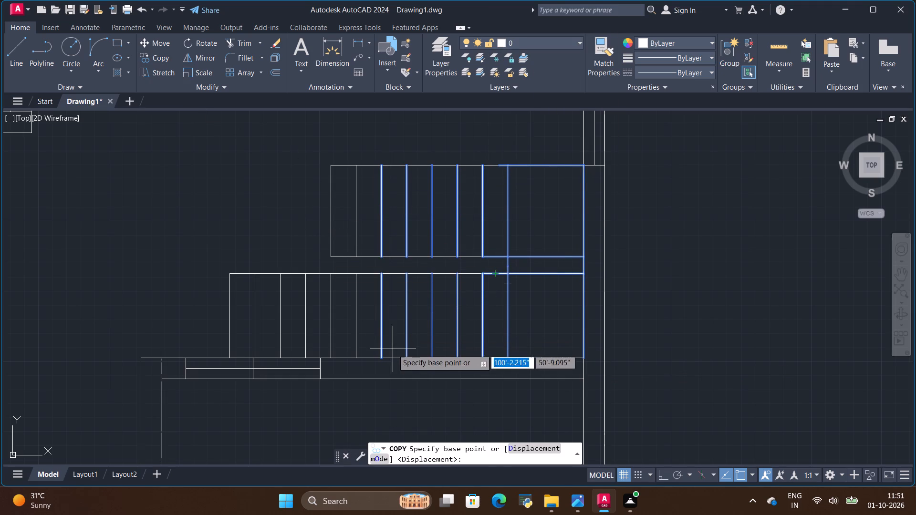
left_click(581, 357)
scroll(353, 316, "down", 4)
scroll(584, 339, "up", 3)
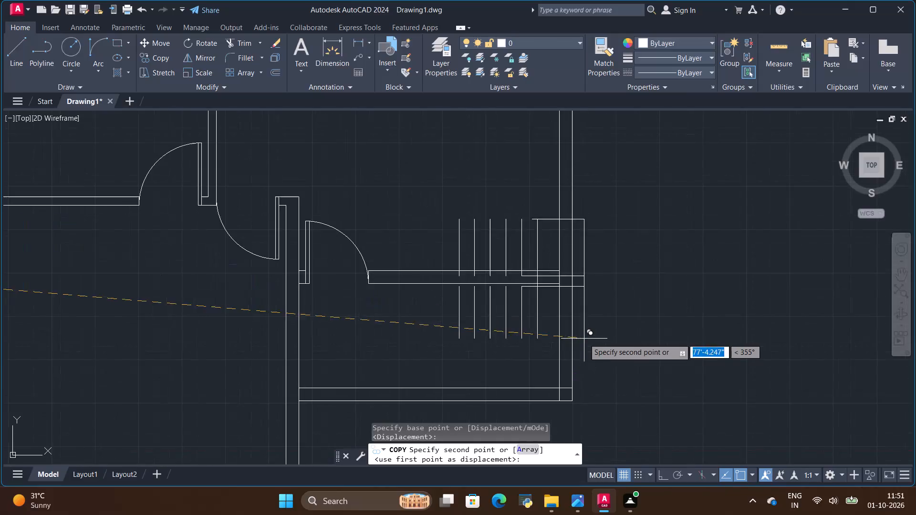
left_click(557, 267)
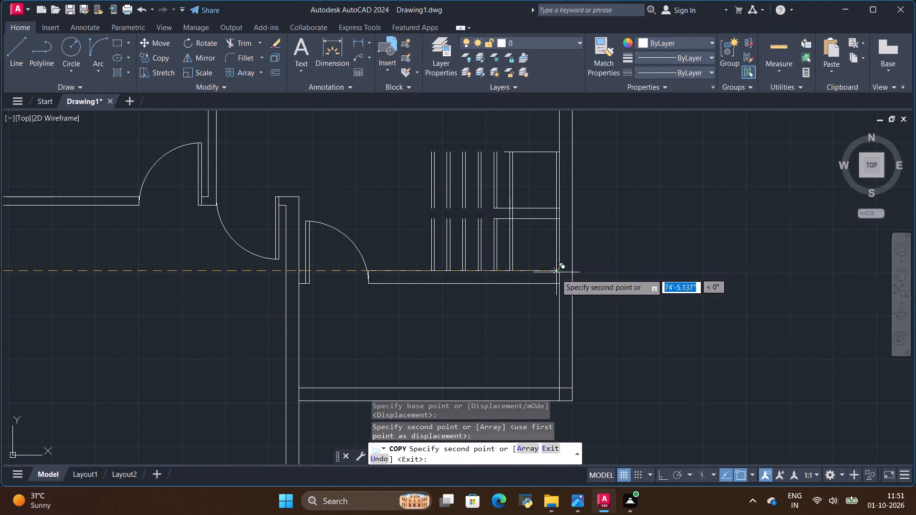
key("Escape")
Draw a line closing the northern edge of the first floor's upper flight, from the landing line west to the westernmost tread.
scroll(428, 317, "down", 1)
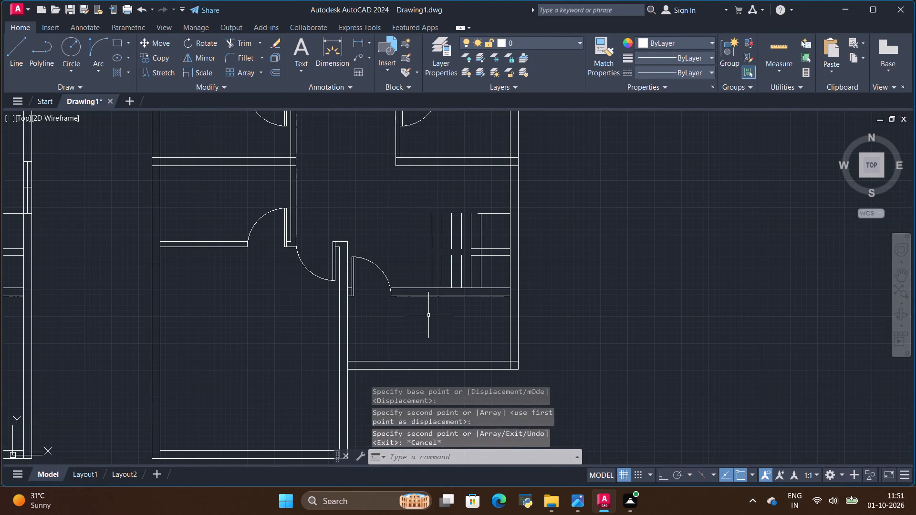
scroll(473, 212, "down", 2)
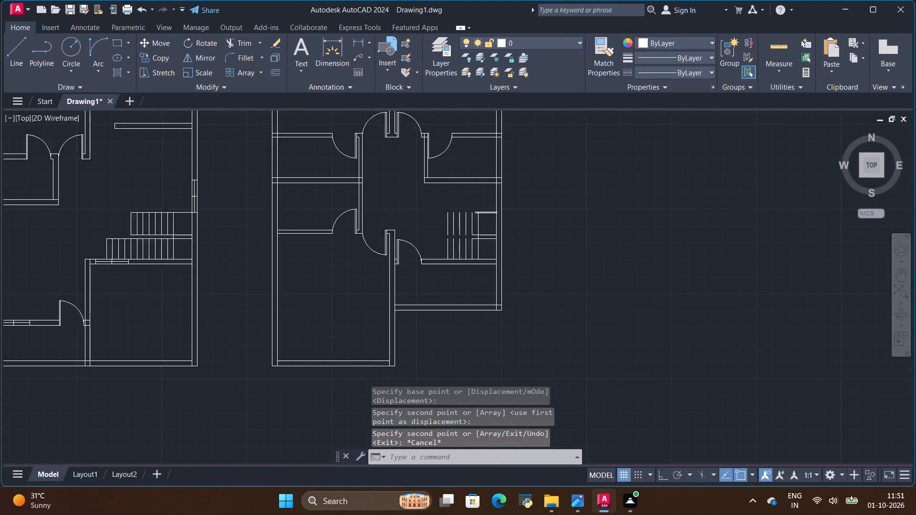
scroll(194, 197, "up", 2)
scroll(406, 263, "up", 1)
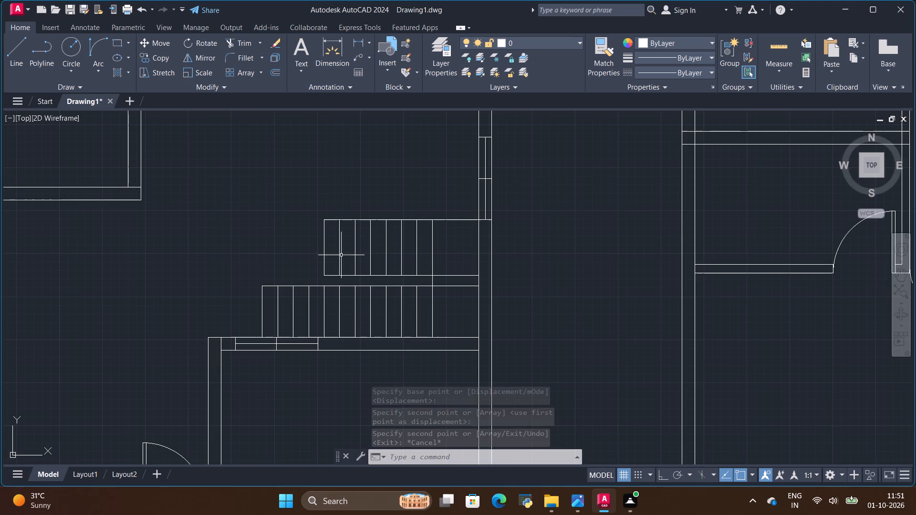
scroll(331, 252, "down", 2)
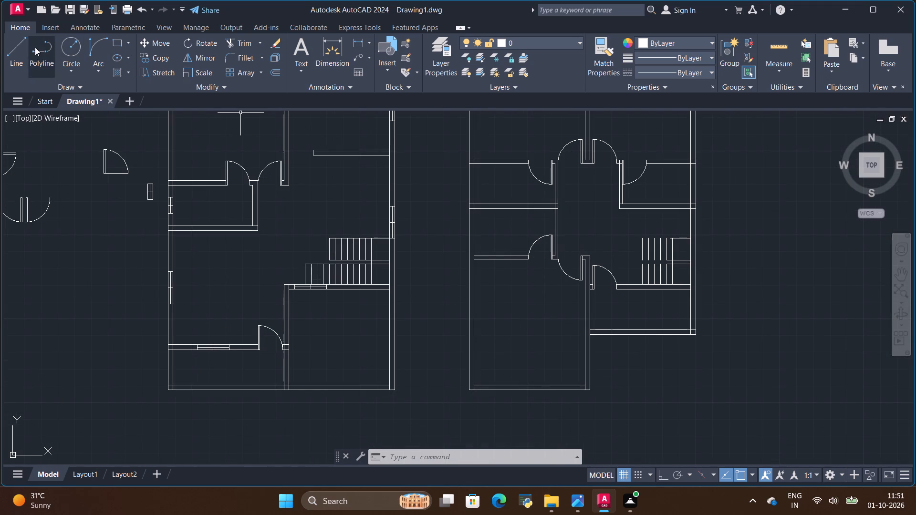
left_click(20, 47)
scroll(663, 227, "up", 1)
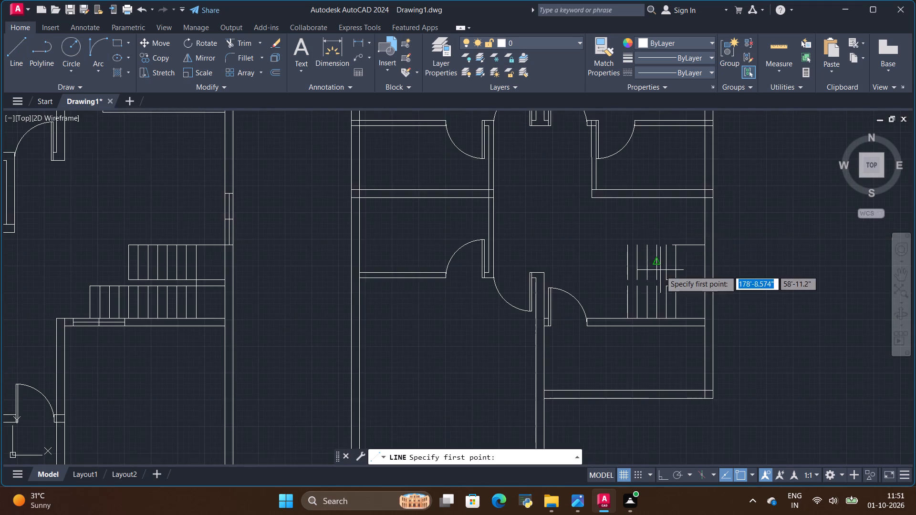
scroll(660, 272, "up", 2)
left_click(686, 203)
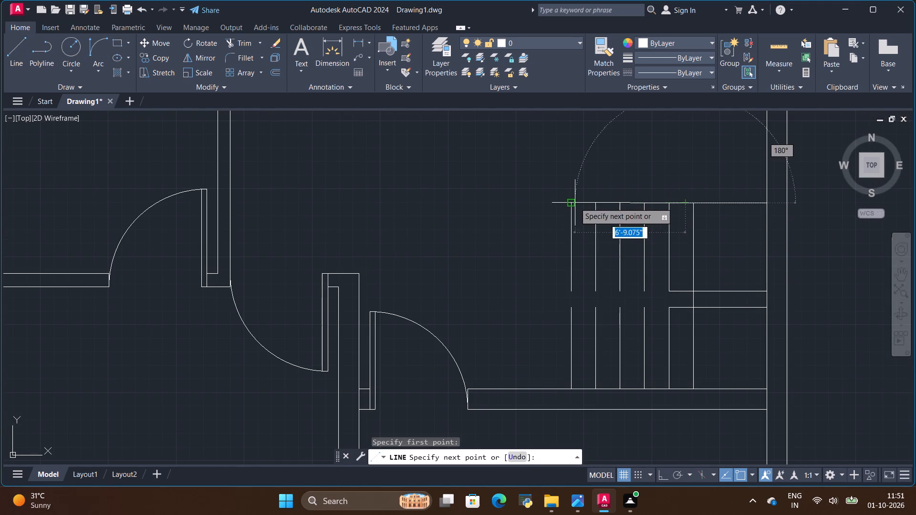
left_click(572, 203)
key("Escape")
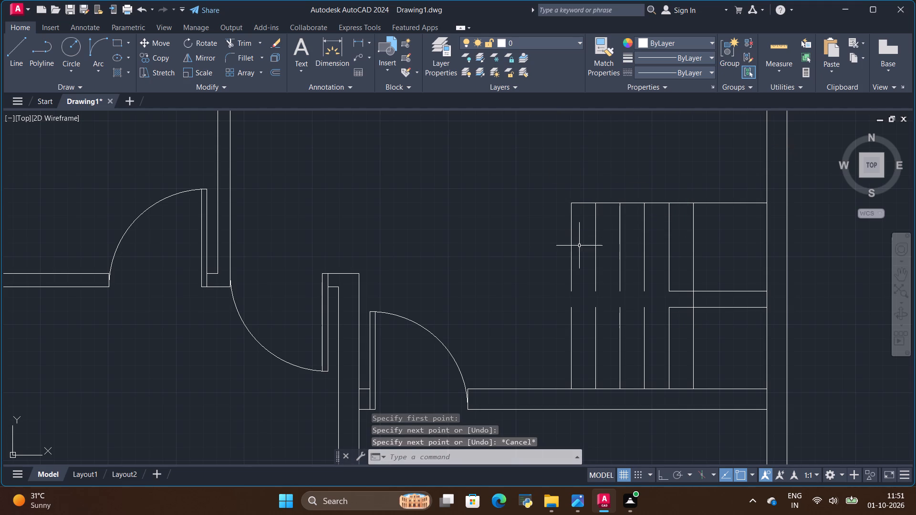
Stretch the inner edge lines of both first floor stair flights west to the westernmost tread, making each 7'-6" long.
left_click(678, 291)
left_click(671, 293)
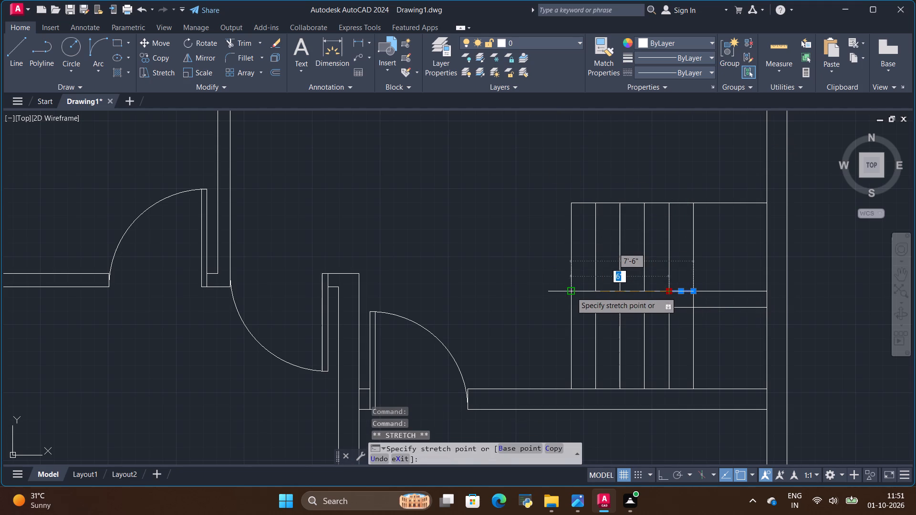
left_click(570, 292)
key("Escape")
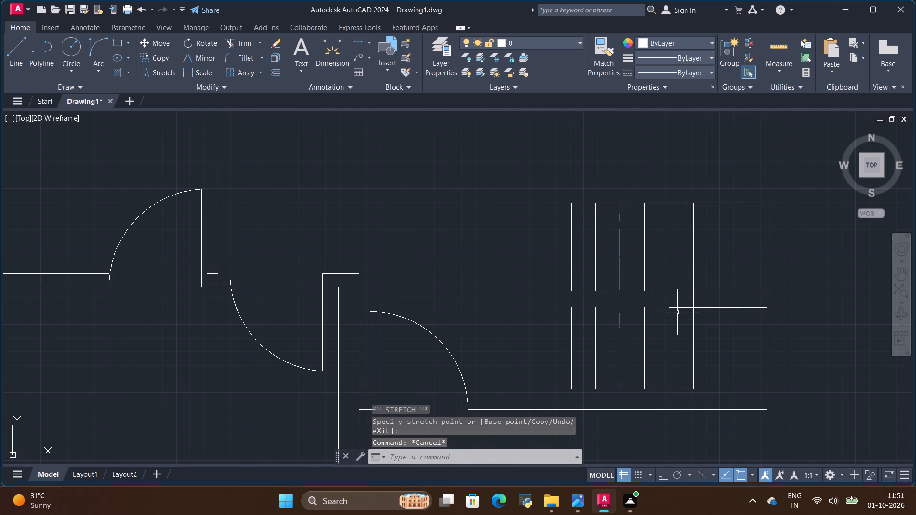
left_click(679, 307)
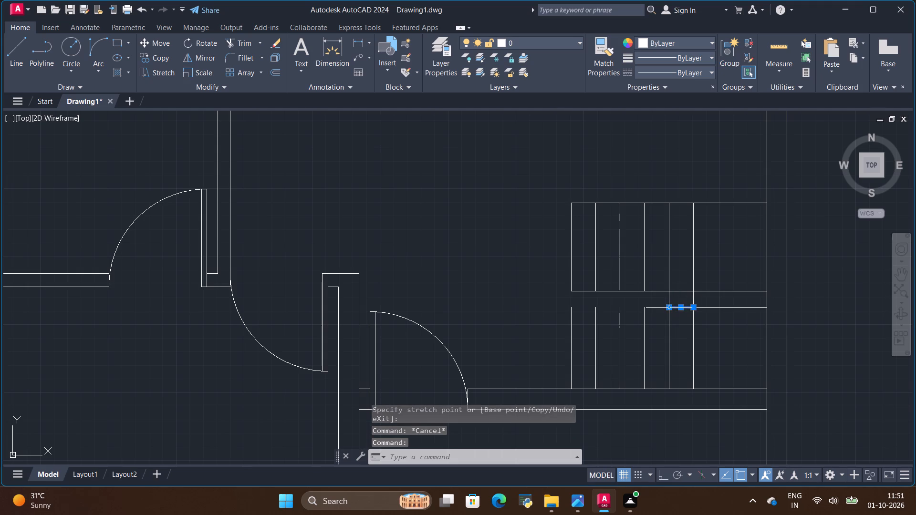
left_click(669, 309)
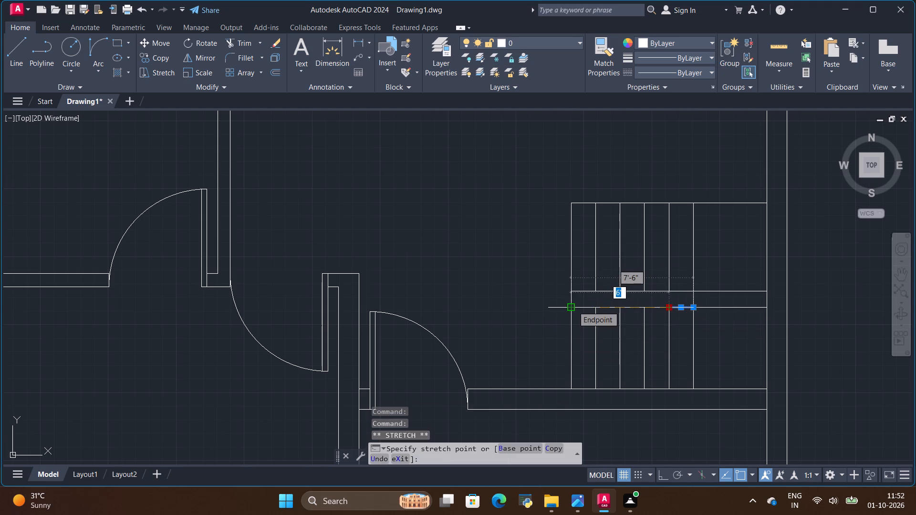
left_click(575, 306)
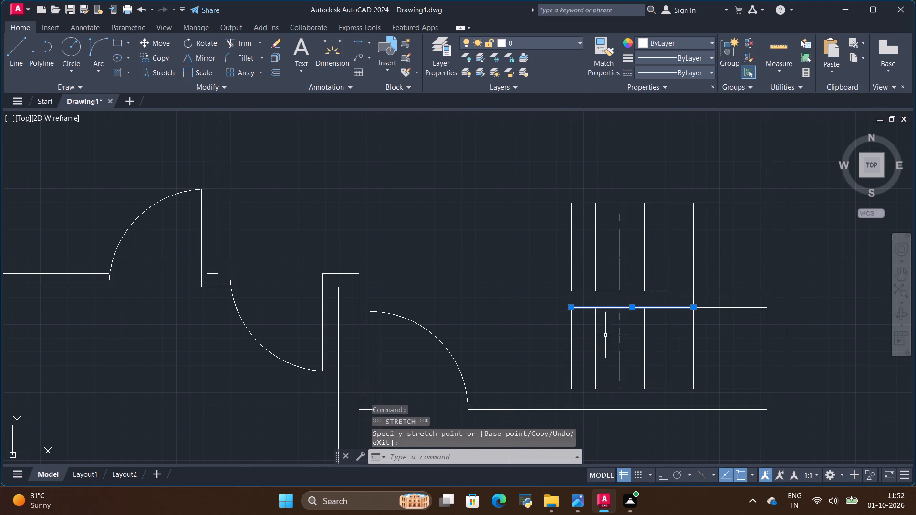
Compare the first floor staircase in the drawing with the first floor plan in the reference image.
scroll(697, 296, "down", 2)
key("alt+Tab")
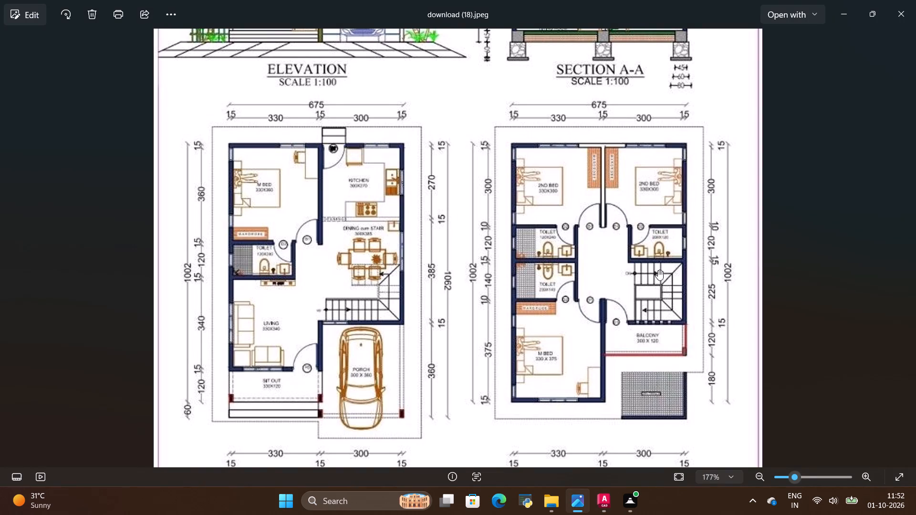
scroll(683, 296, "up", 2)
key("alt+Tab")
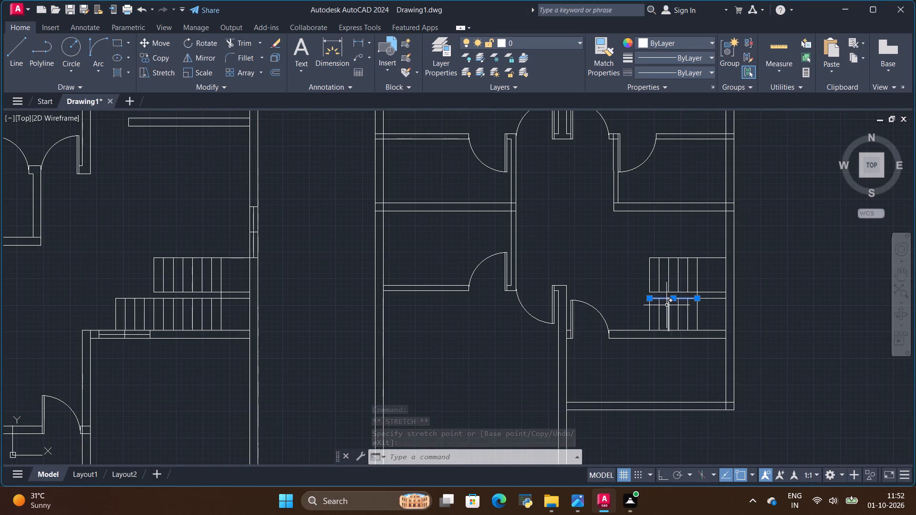
key("Escape")
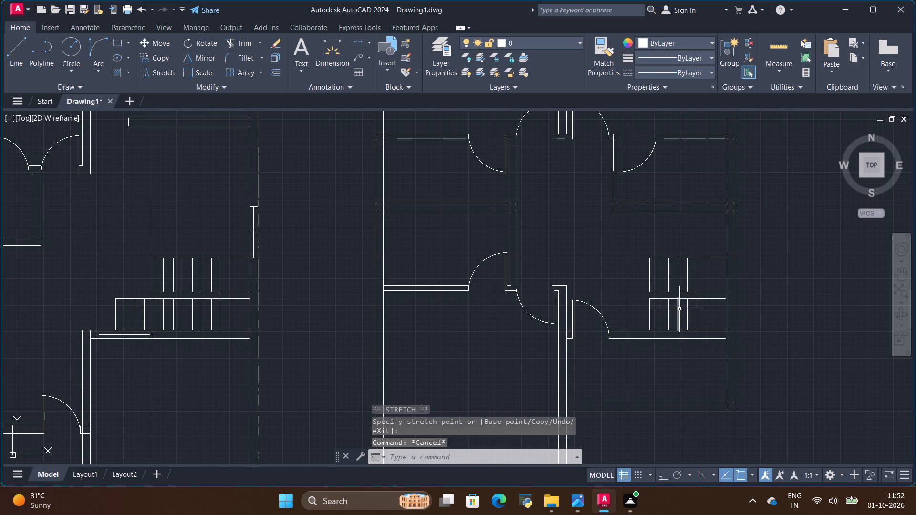
scroll(717, 294, "up", 1)
scroll(717, 294, "down", 2)
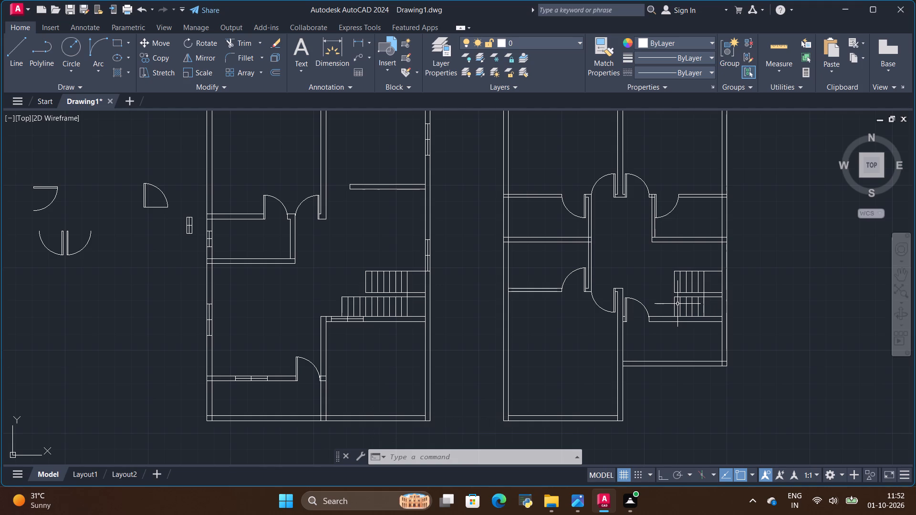
key("alt+Tab")
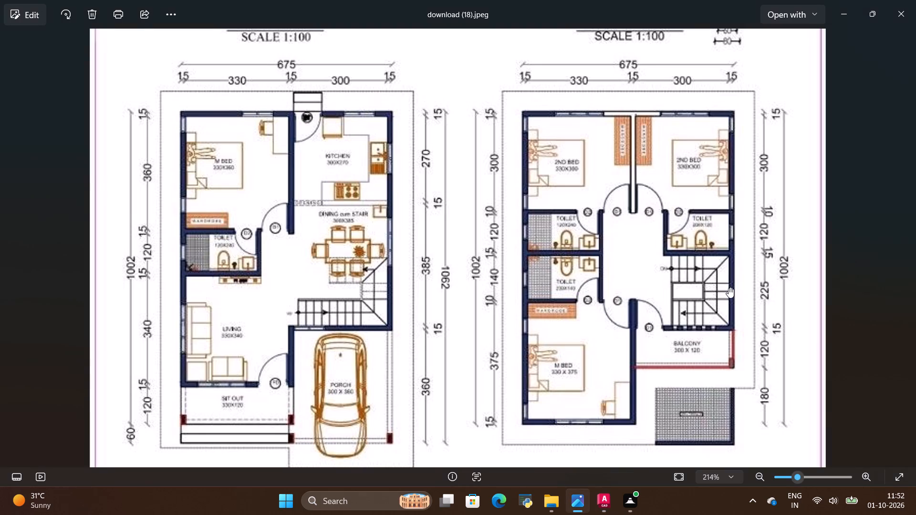
key("alt+Tab")
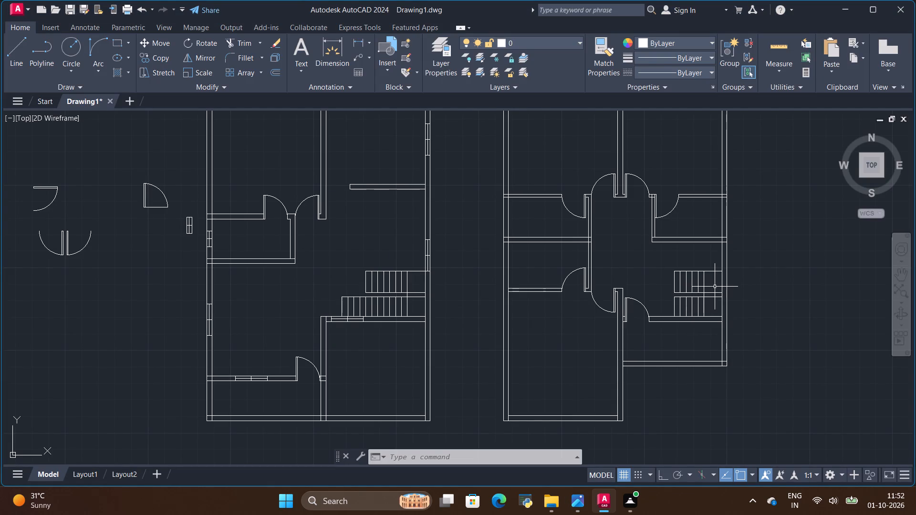
key("alt+Tab")
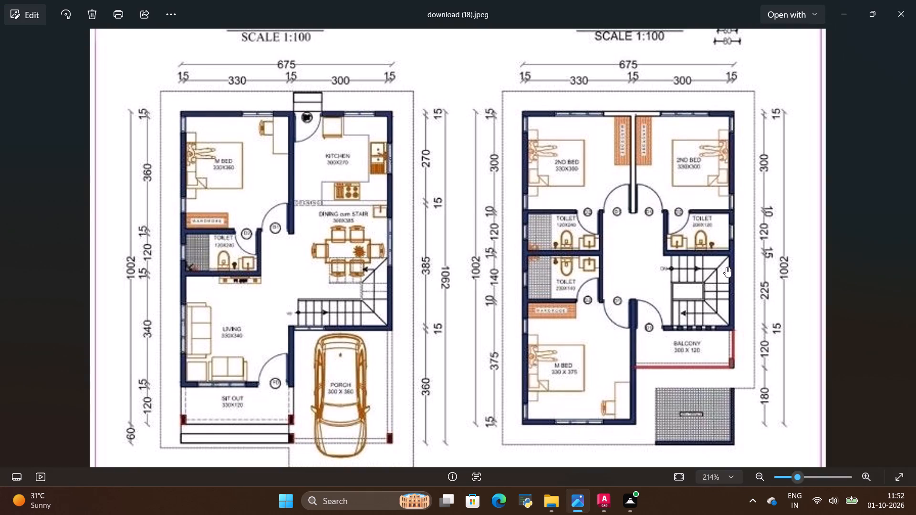
scroll(710, 270, "up", 2)
key("alt+Tab")
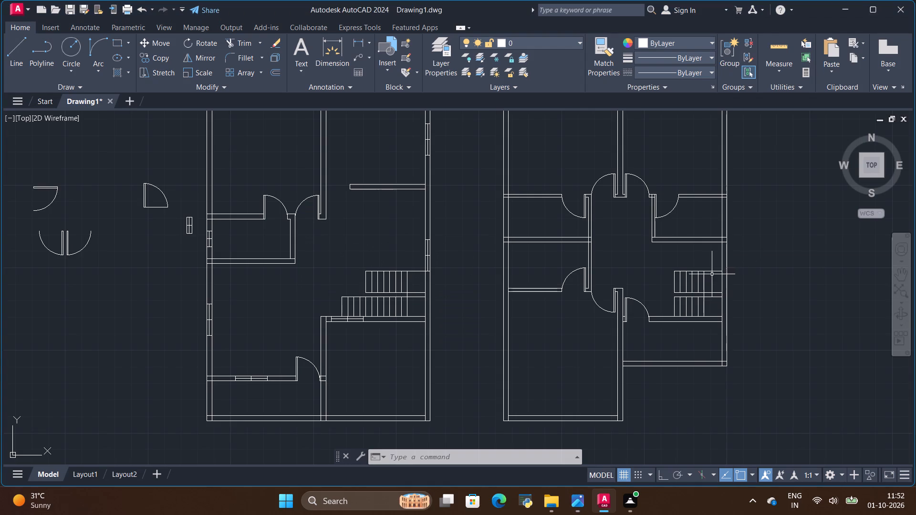
key("alt+Tab")
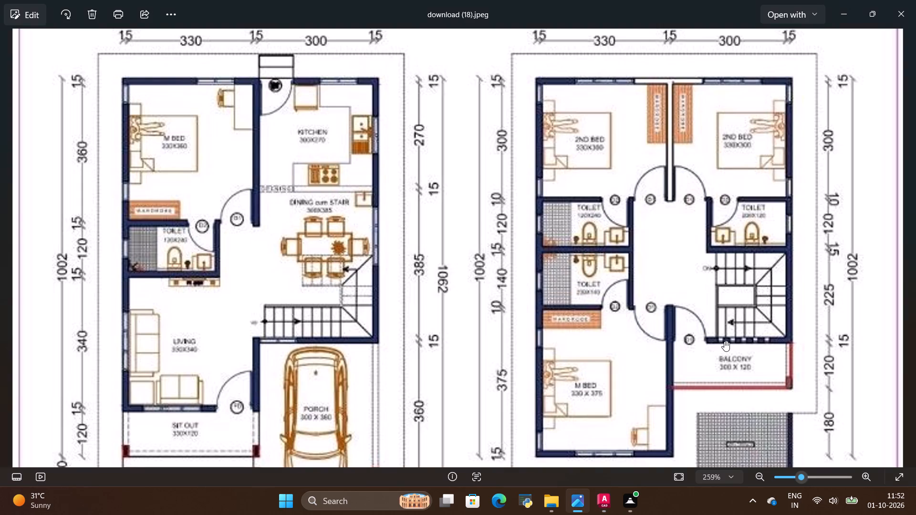
key("alt+Tab")
key("alt+Tab")
key("alt+Tab")
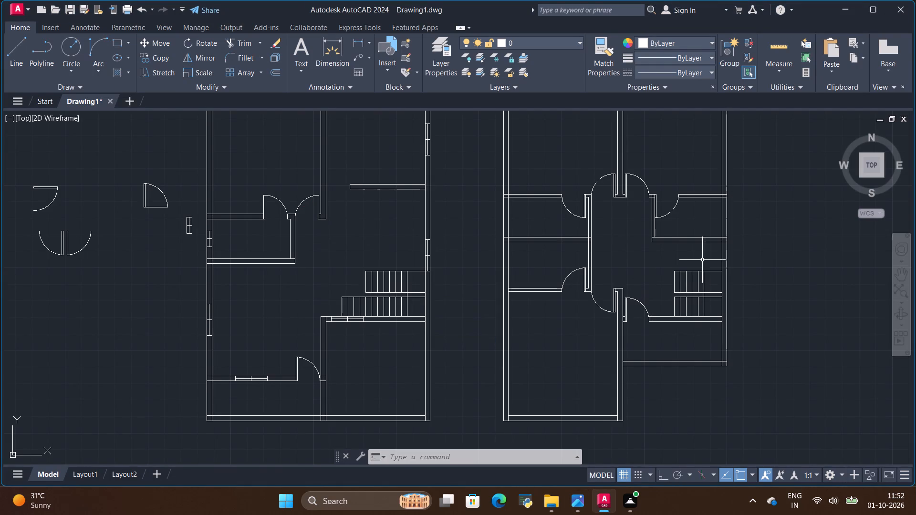
Copy the two westernmost treads of both first floor stair flights west at offsets of 1'-6" and 3'-0", extending each flight.
key("alt+Tab")
key("alt+Tab")
key("alt+Tab")
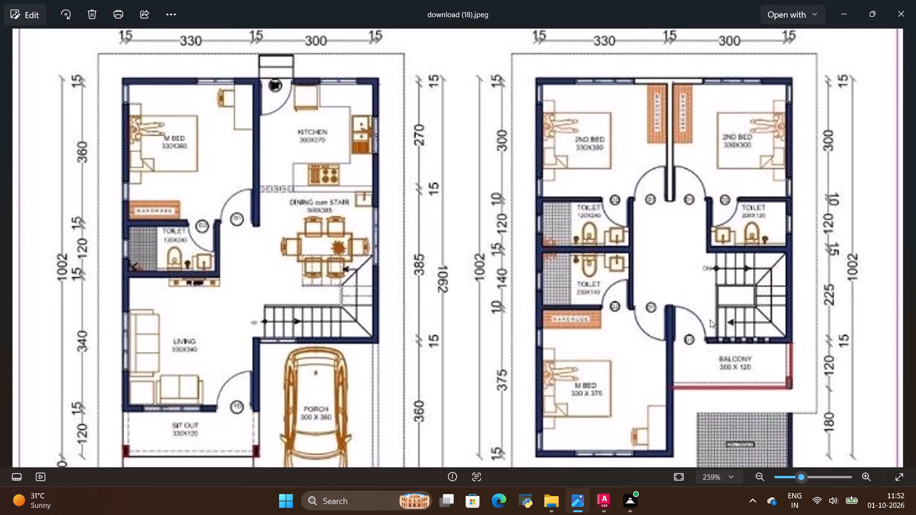
key("alt+Tab")
scroll(686, 302, "up", 2)
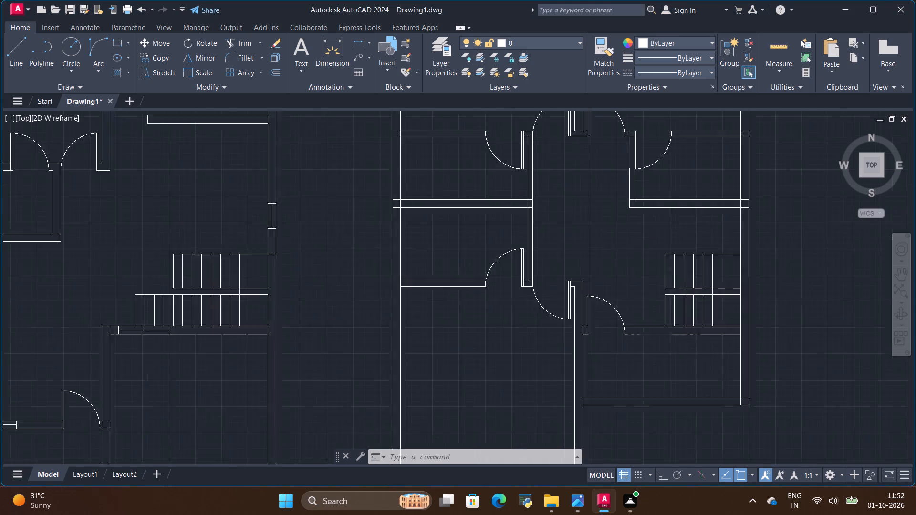
scroll(686, 302, "up", 1)
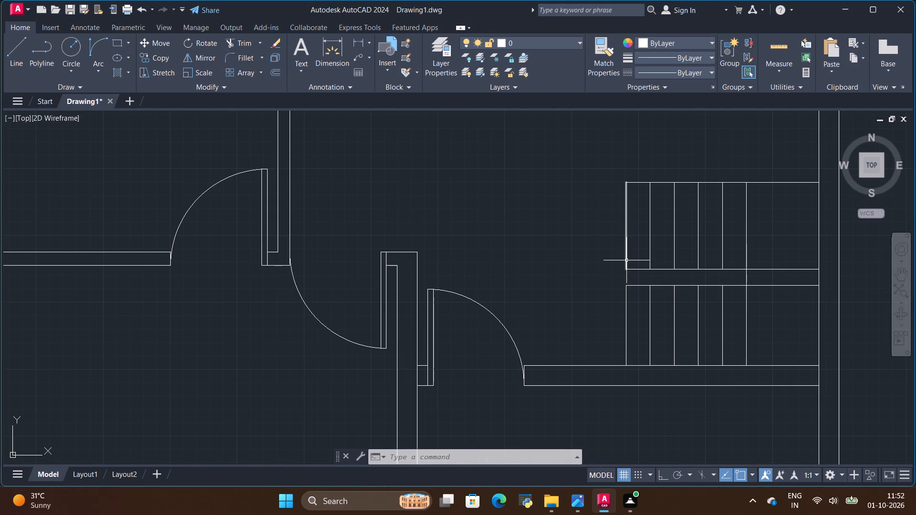
left_click(626, 260)
left_click(650, 254)
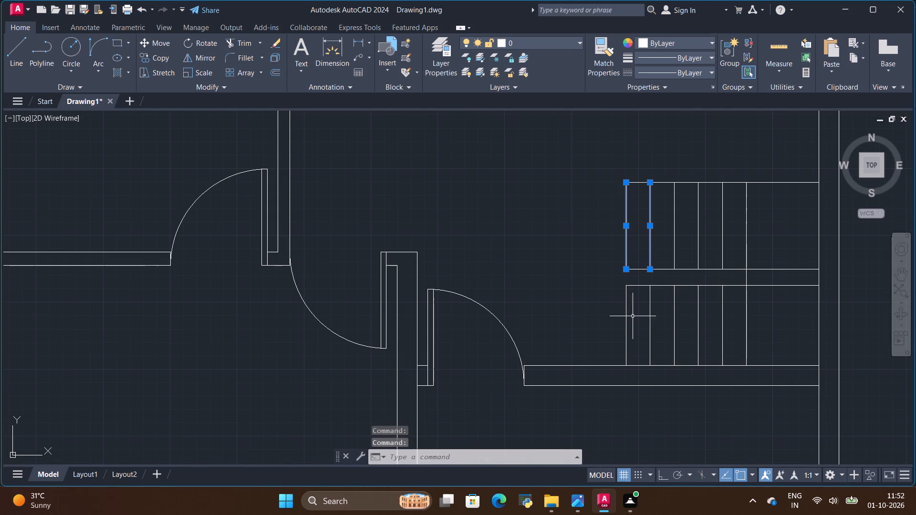
left_click(627, 320)
left_click(647, 317)
left_click(651, 316)
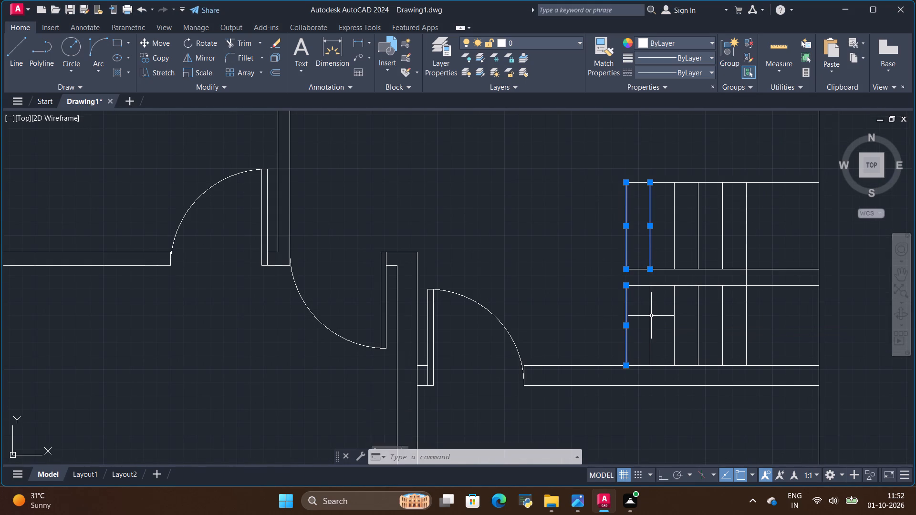
left_click(651, 316)
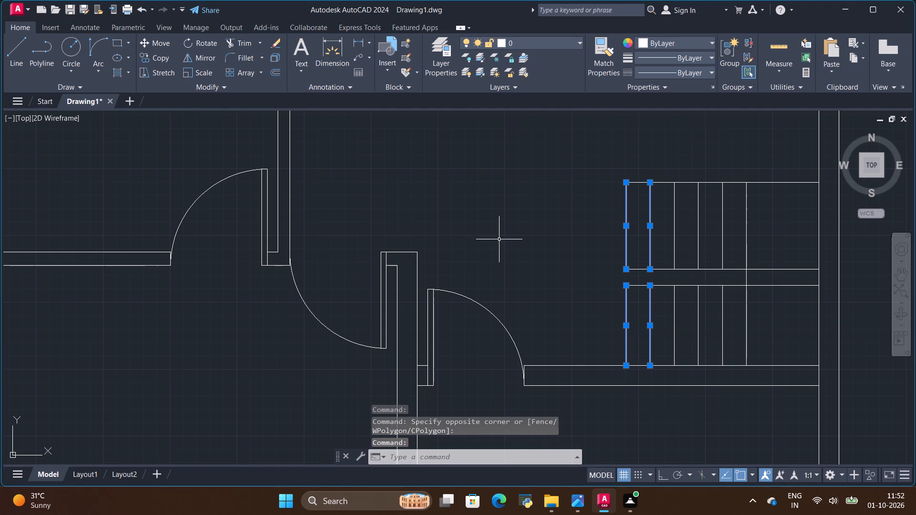
left_click(160, 57)
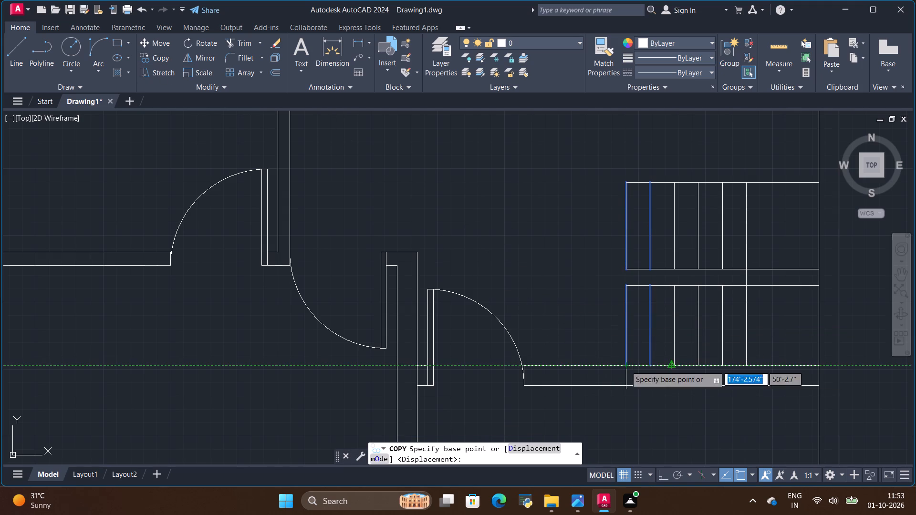
left_click(652, 366)
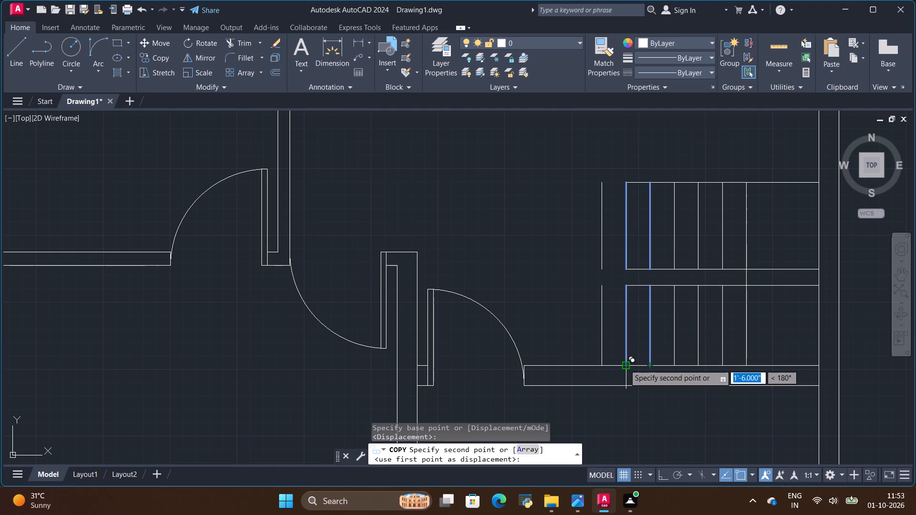
left_click(625, 364)
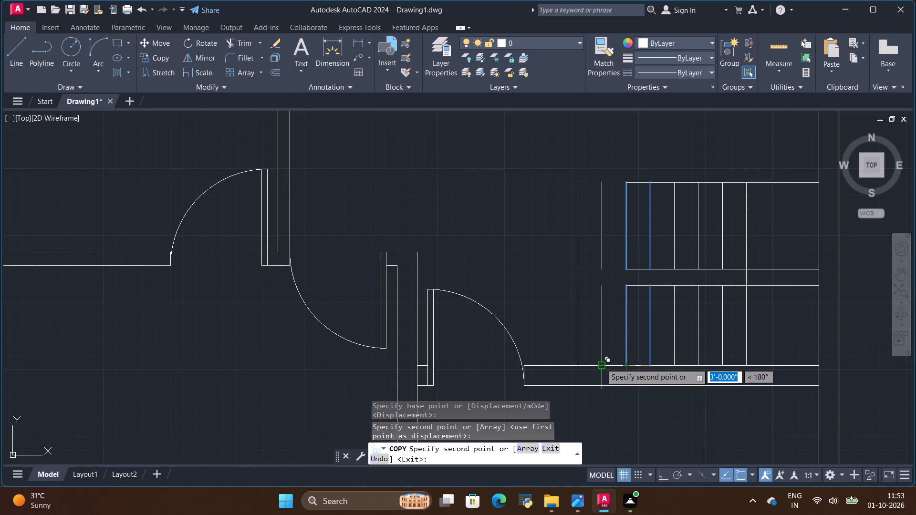
left_click(601, 363)
key("Escape")
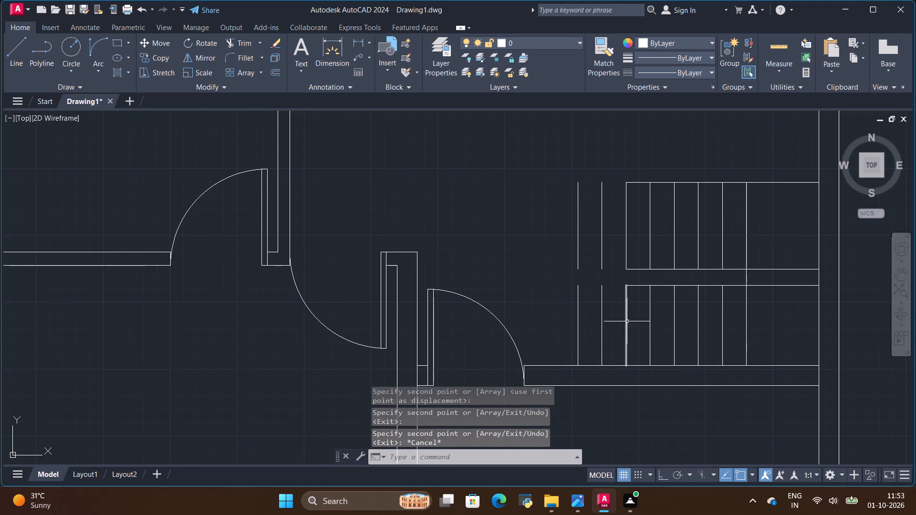
Stretch both inner edge lines and the upper flight's northern edge line of the first floor stairs west to the new westernmost tread.
left_click(637, 285)
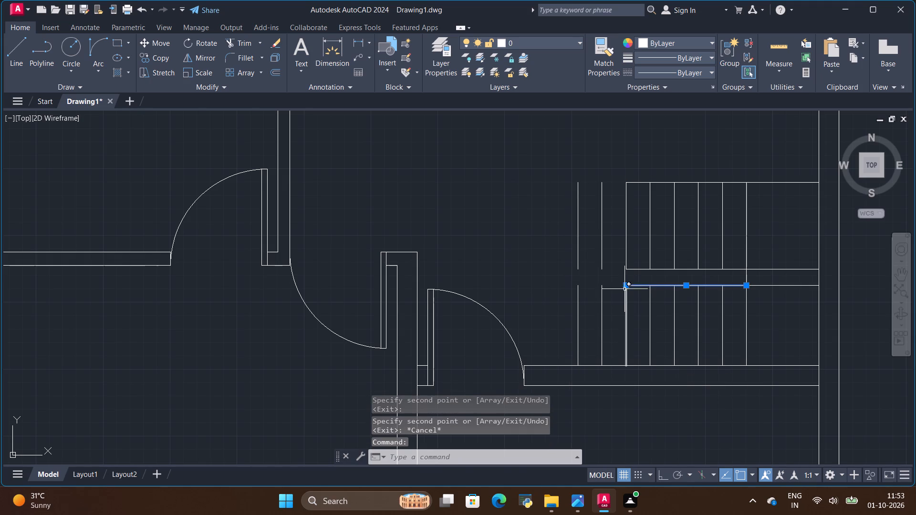
left_click(625, 286)
left_click(579, 287)
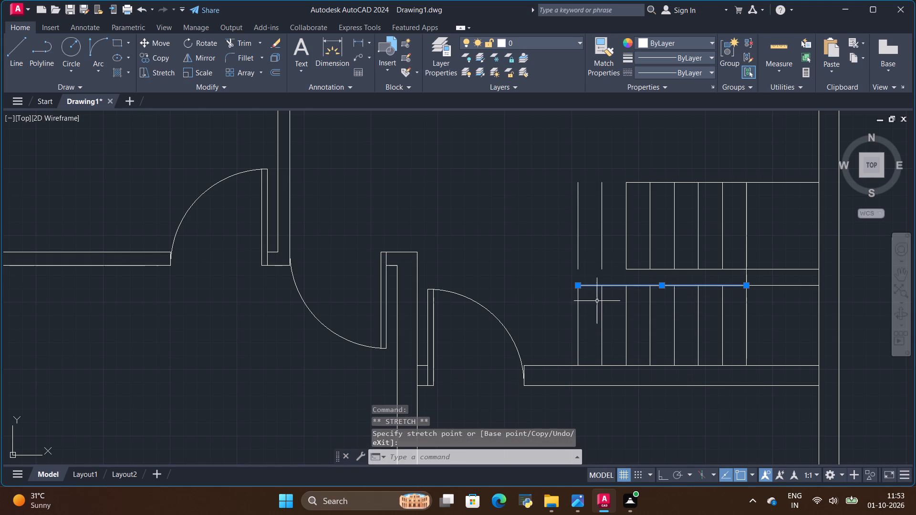
key("Escape")
left_click(632, 270)
left_click(625, 270)
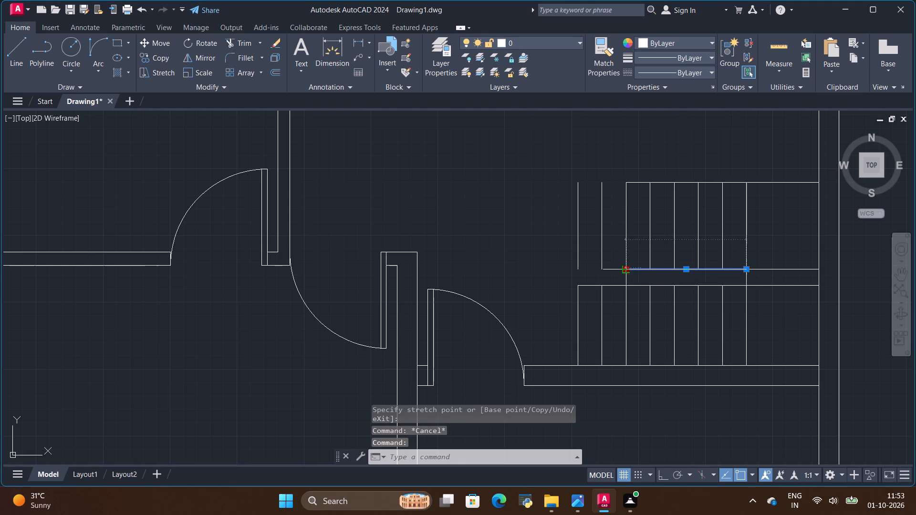
left_click(580, 270)
key("Escape")
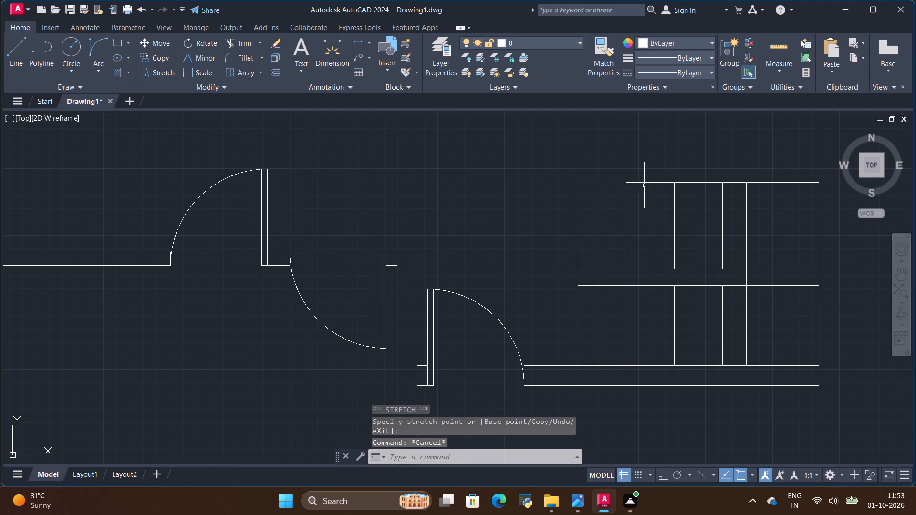
left_click(644, 183)
left_click(627, 182)
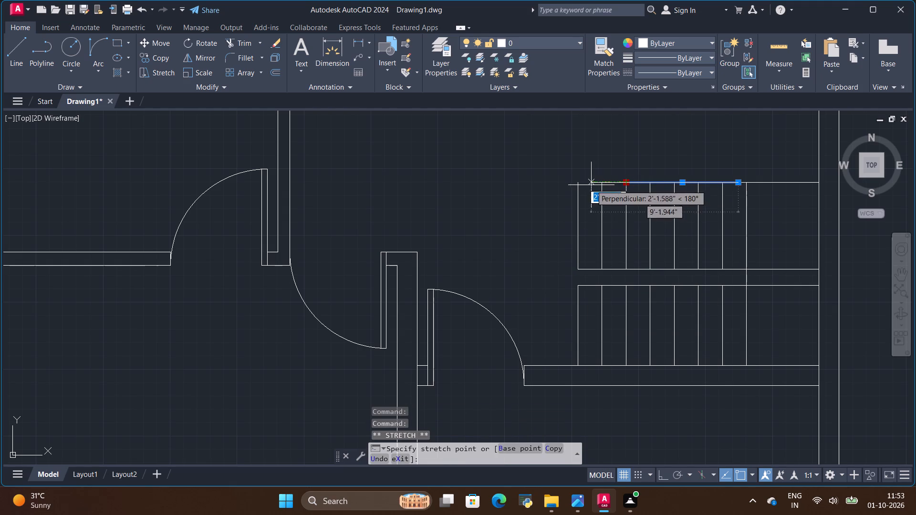
left_click(581, 184)
key("Escape")
Compare the extended first floor staircase and the overall plans with the reference image.
scroll(652, 188, "down", 2)
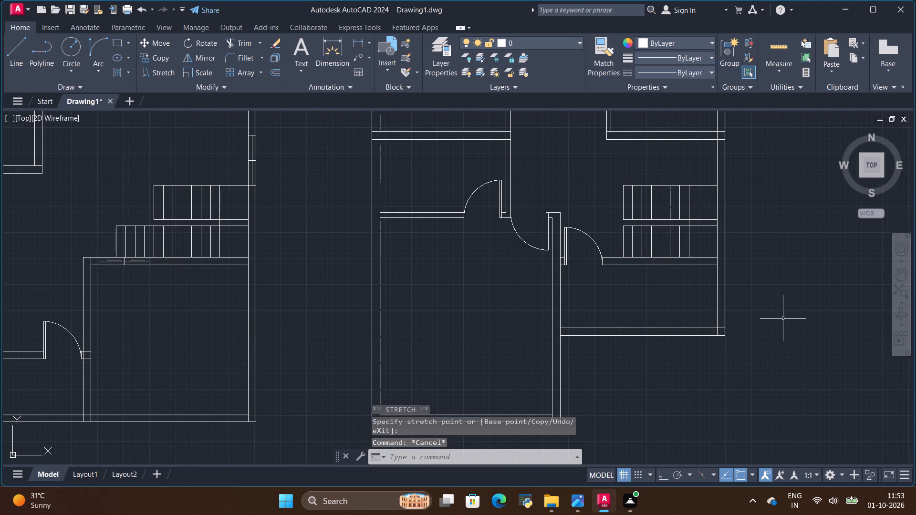
scroll(783, 319, "down", 1)
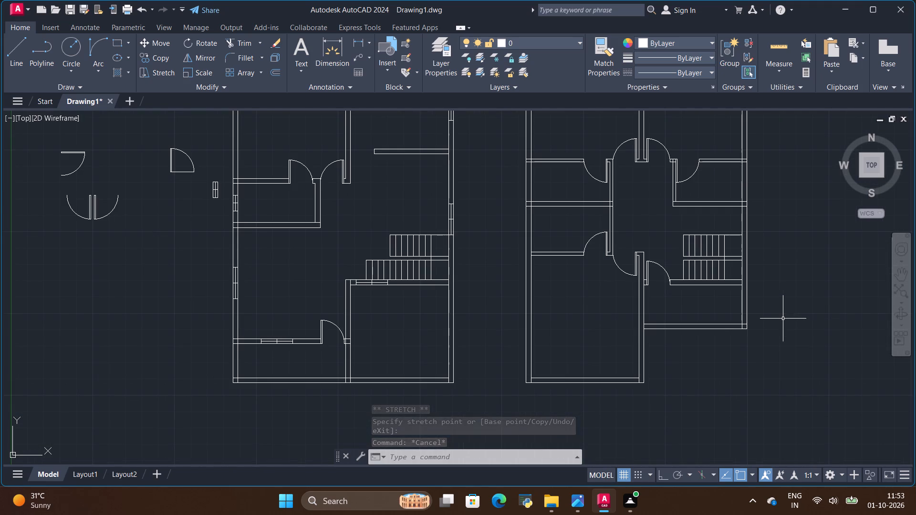
scroll(721, 196, "up", 1)
key("alt+Tab")
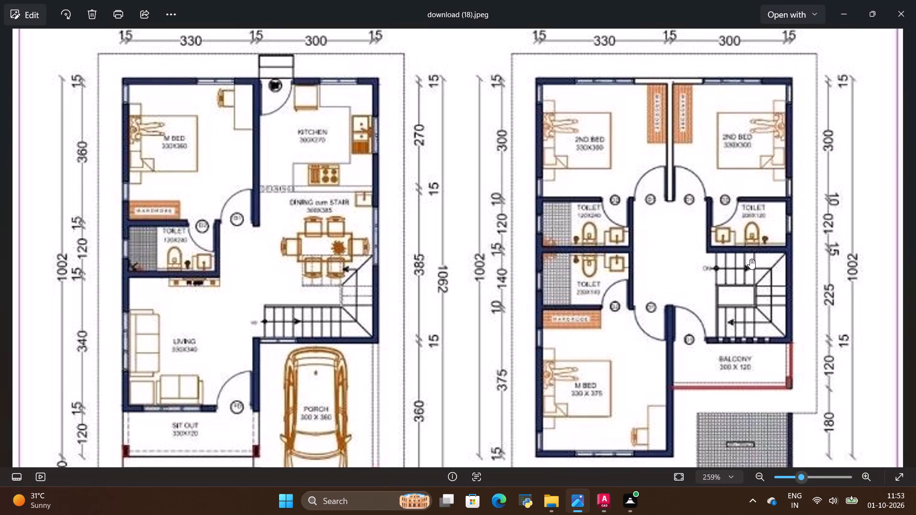
key("alt+Tab")
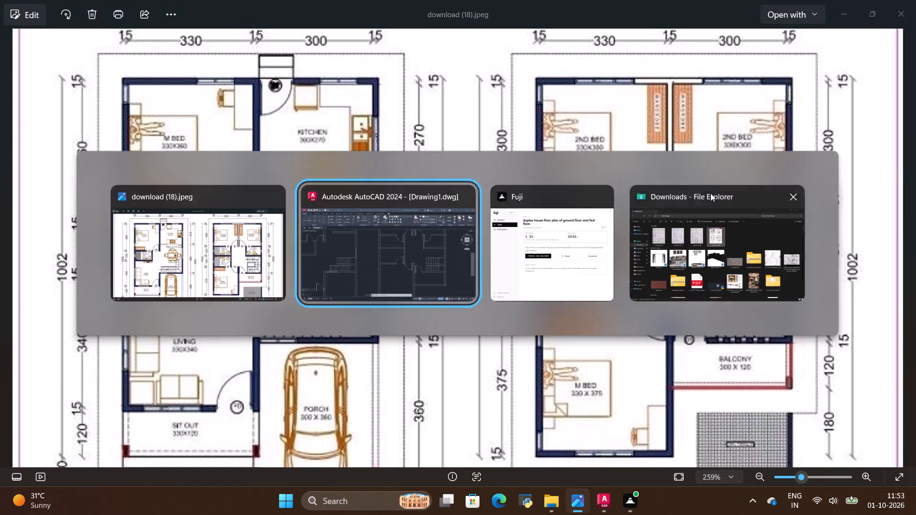
scroll(732, 290, "down", 1)
key("alt+Tab")
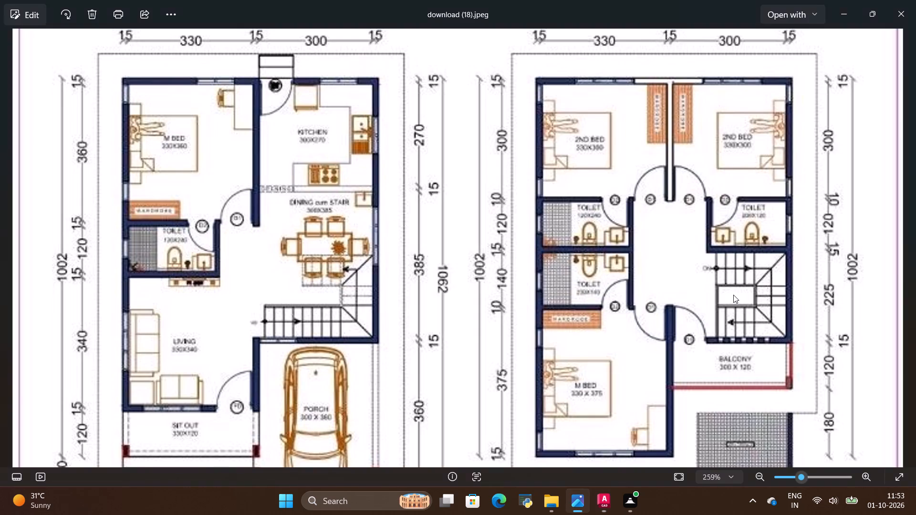
key("alt+Tab")
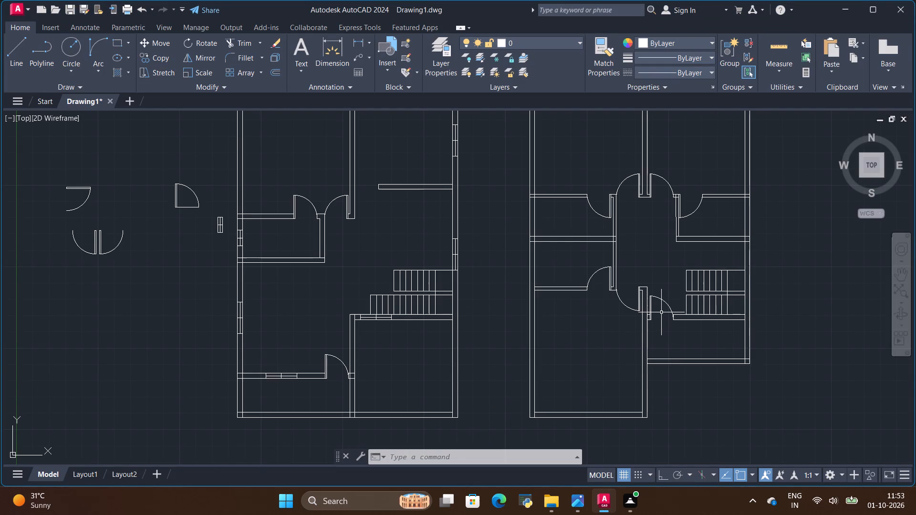
scroll(690, 279, "up", 2)
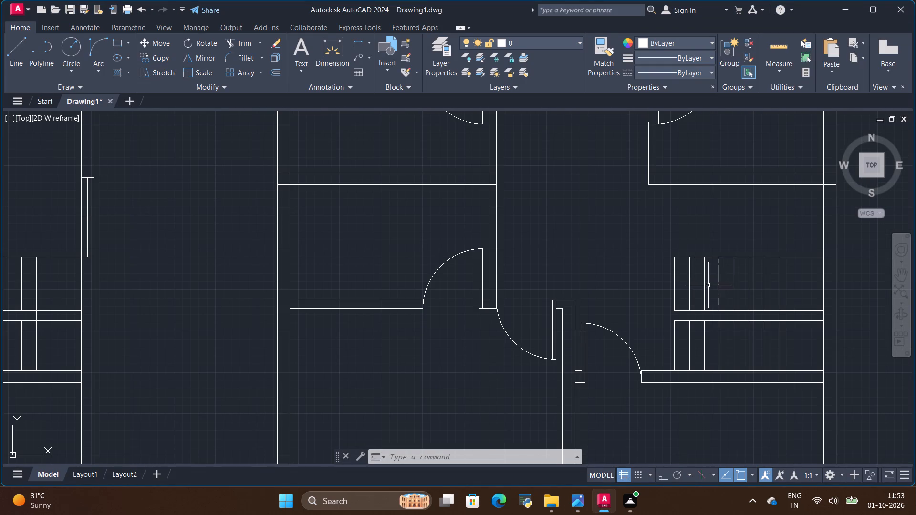
scroll(577, 122, "down", 1)
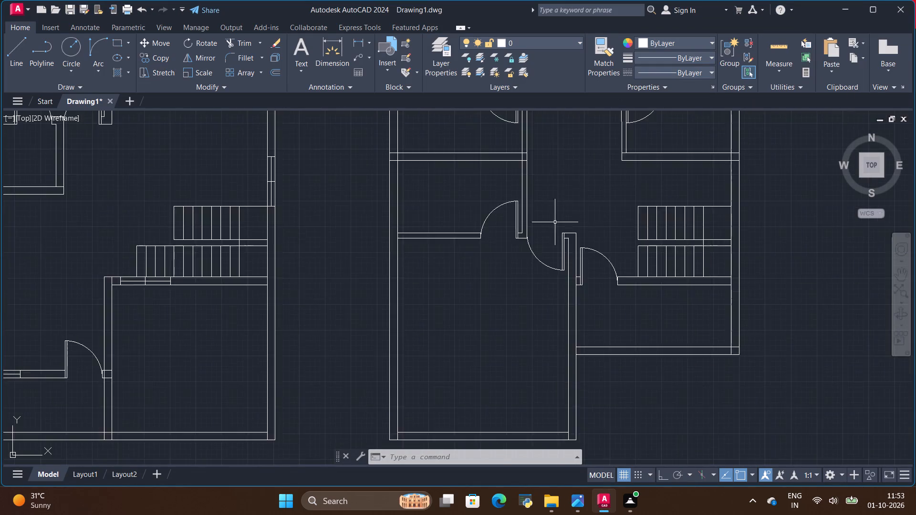
scroll(555, 221, "down", 1)
key("alt+Tab")
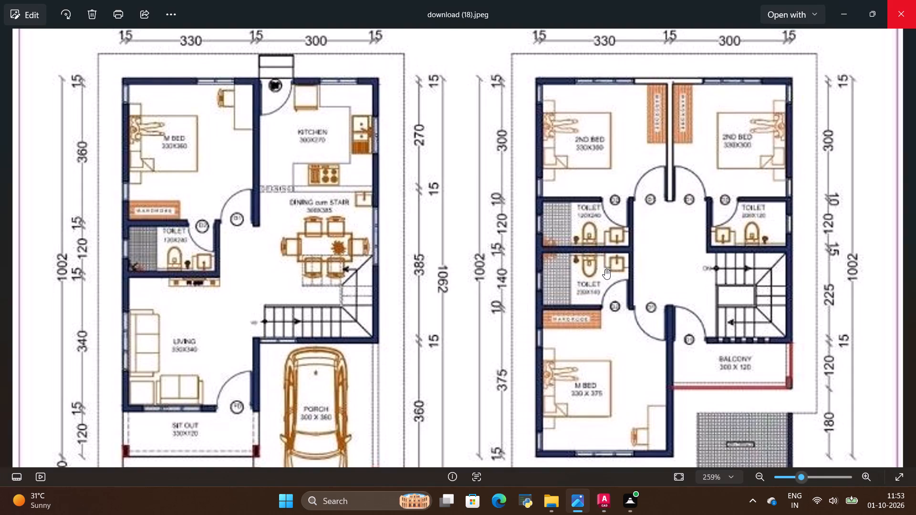
key("alt+Tab")
scroll(616, 229, "down", 2)
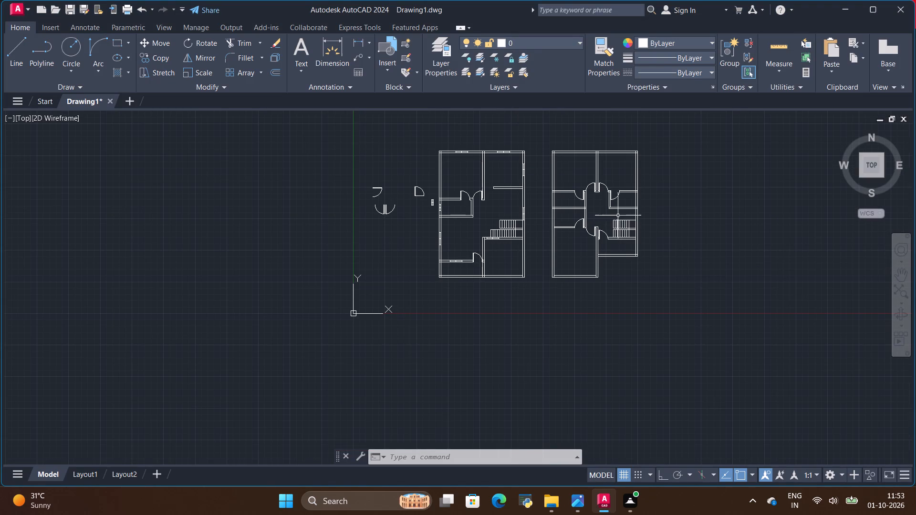
scroll(619, 172, "up", 1)
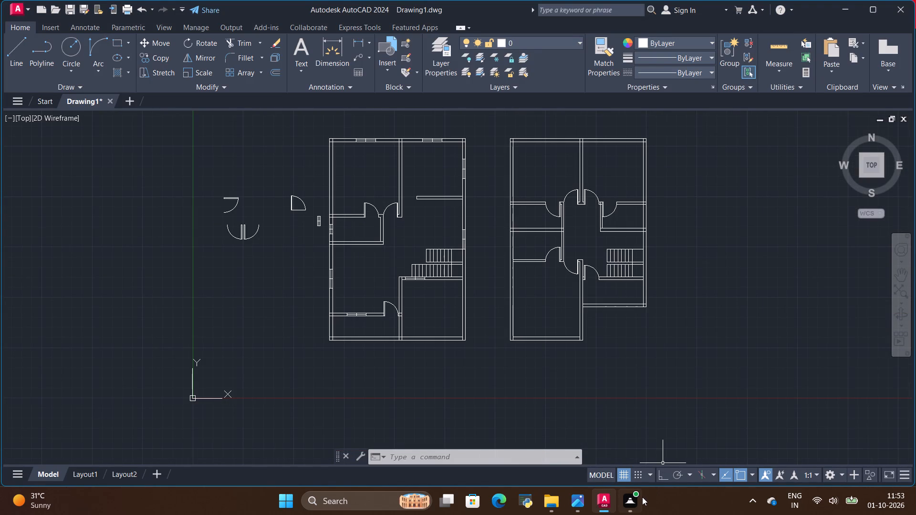
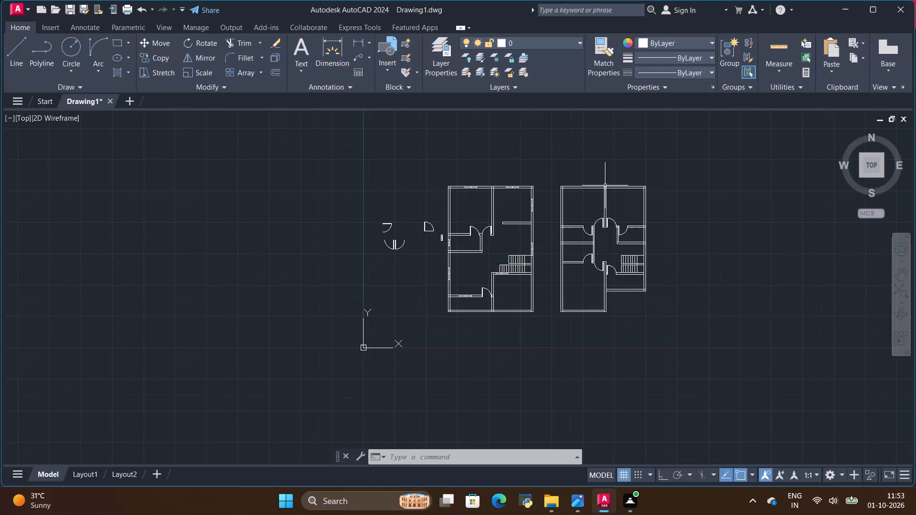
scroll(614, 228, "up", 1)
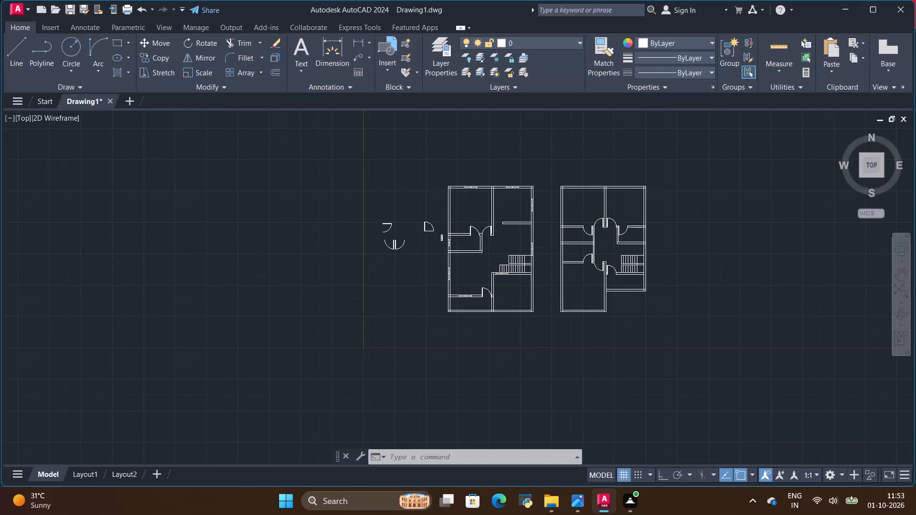
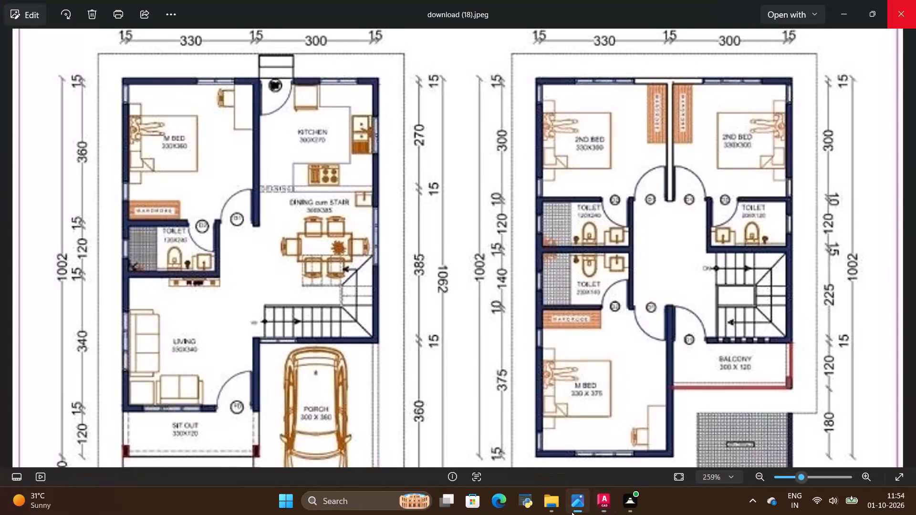
Examine the reference image's first floor plan for the window positions and compare it with the drawing.
scroll(548, 348, "down", 4)
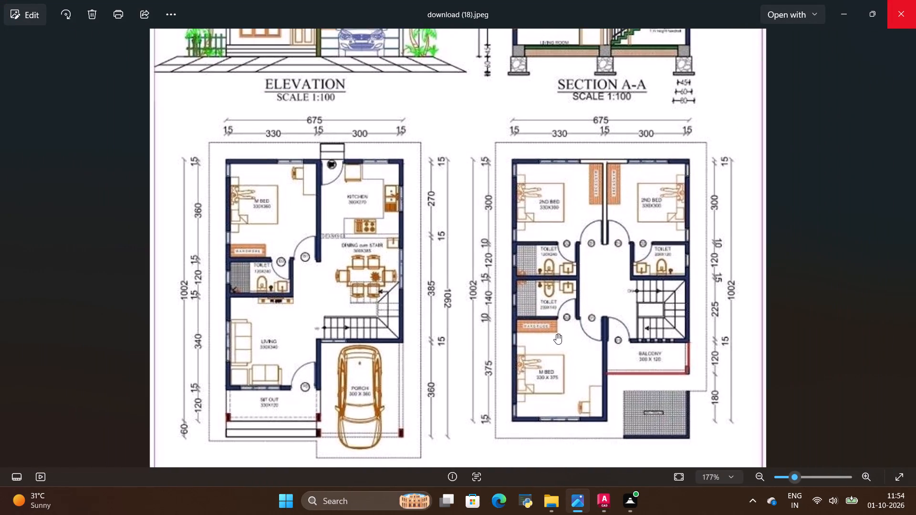
scroll(529, 184, "up", 2)
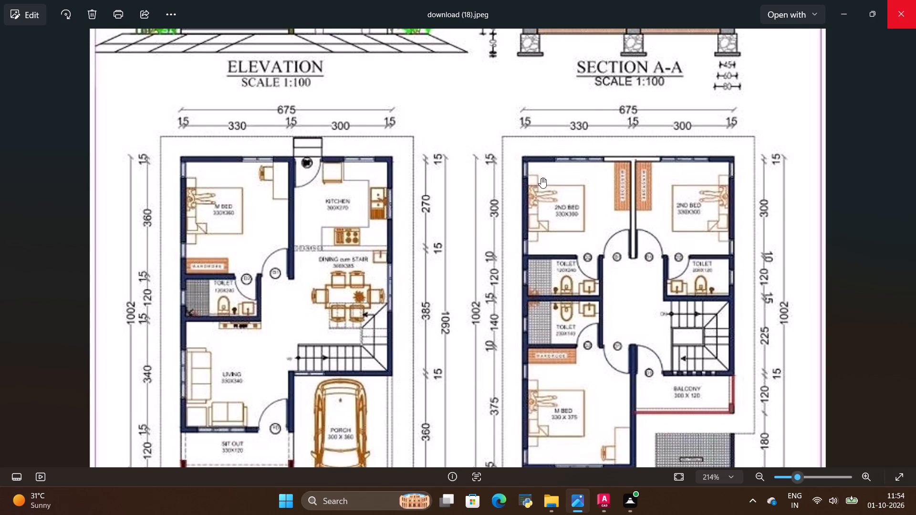
scroll(544, 175, "down", 5)
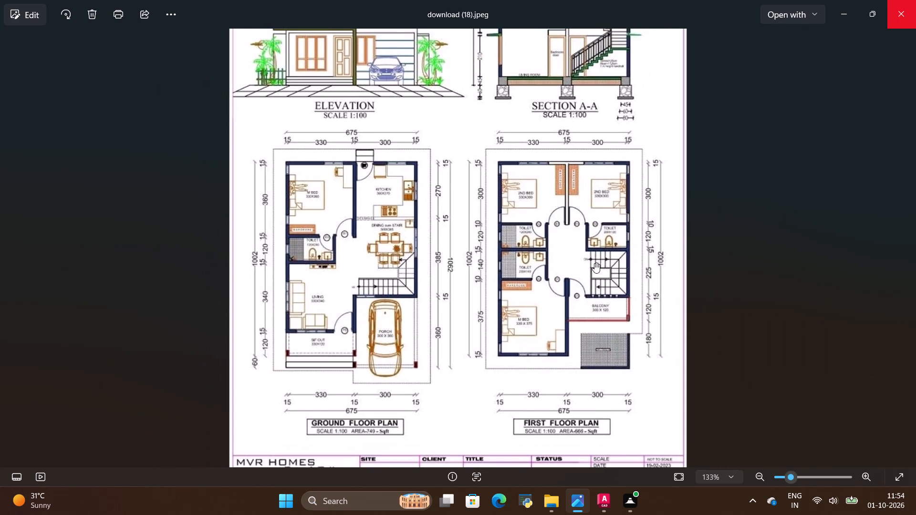
scroll(524, 445, "up", 2)
key("alt+Tab")
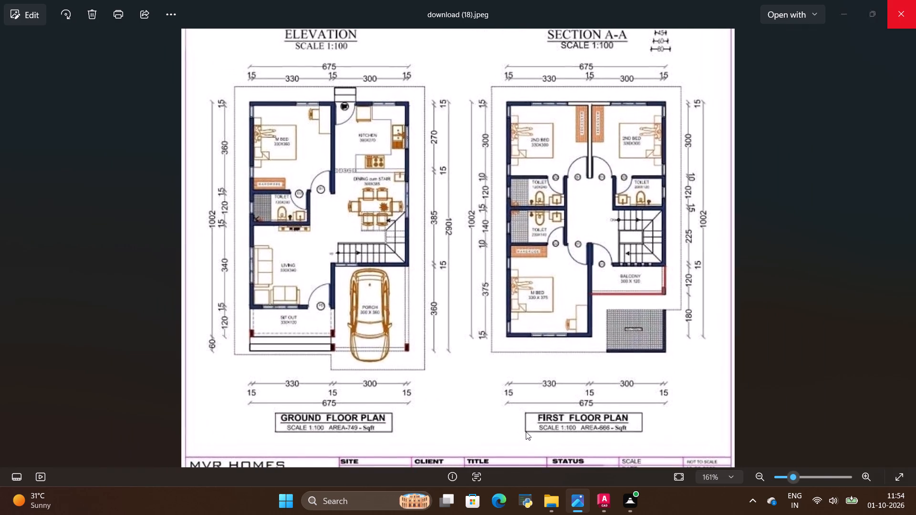
key("alt+Tab")
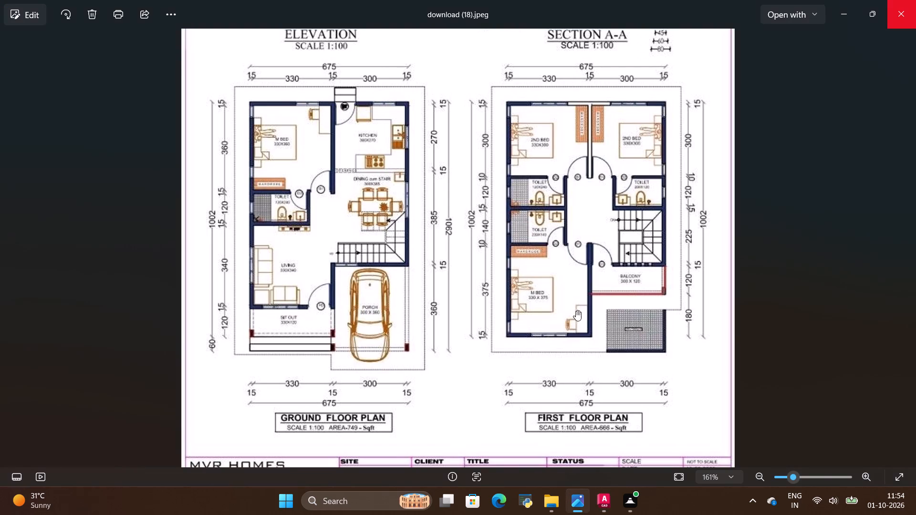
key("alt+Tab")
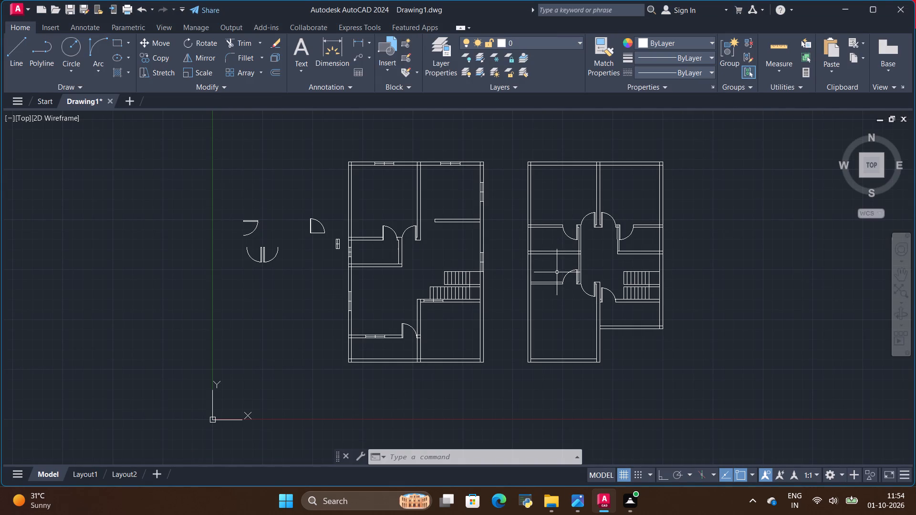
key("alt+Tab")
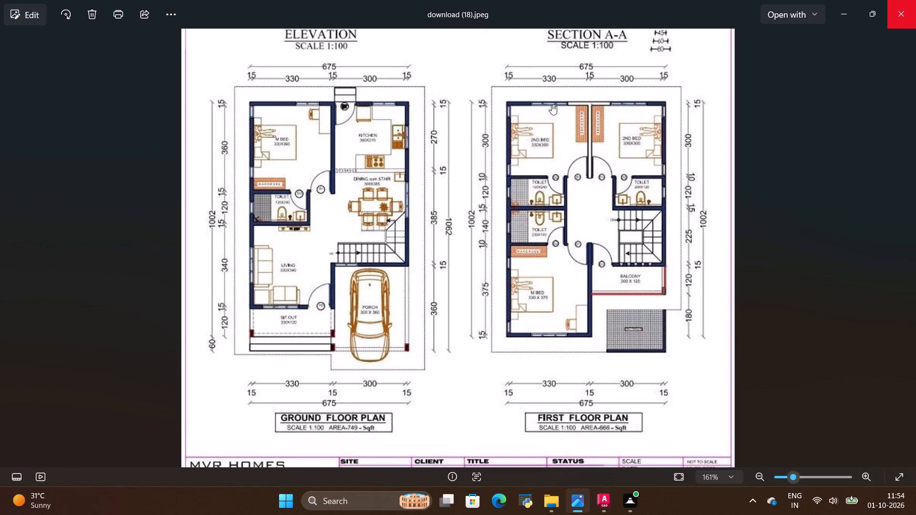
key("alt+Tab")
Draw two lines along the inner face of the first floor's top wall, one across each 2nd bedroom between its side walls.
scroll(549, 136, "up", 2)
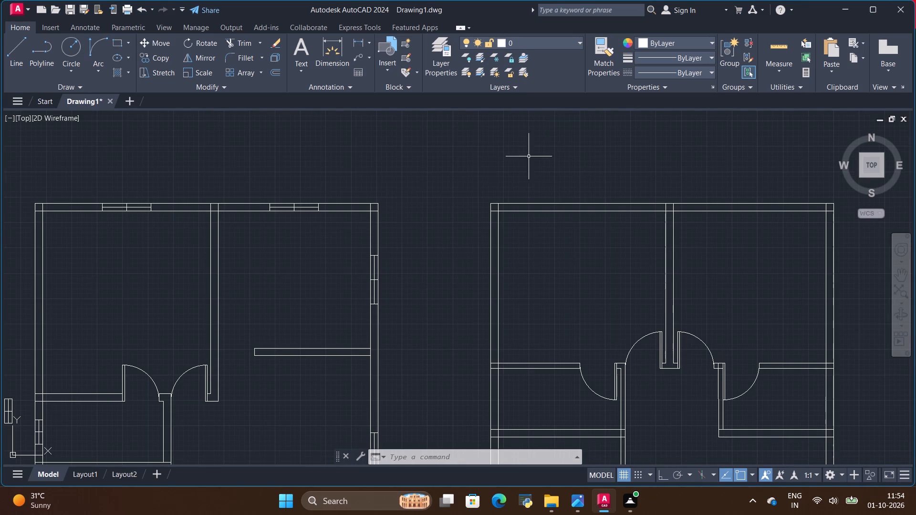
left_click(12, 50)
scroll(604, 202, "up", 1)
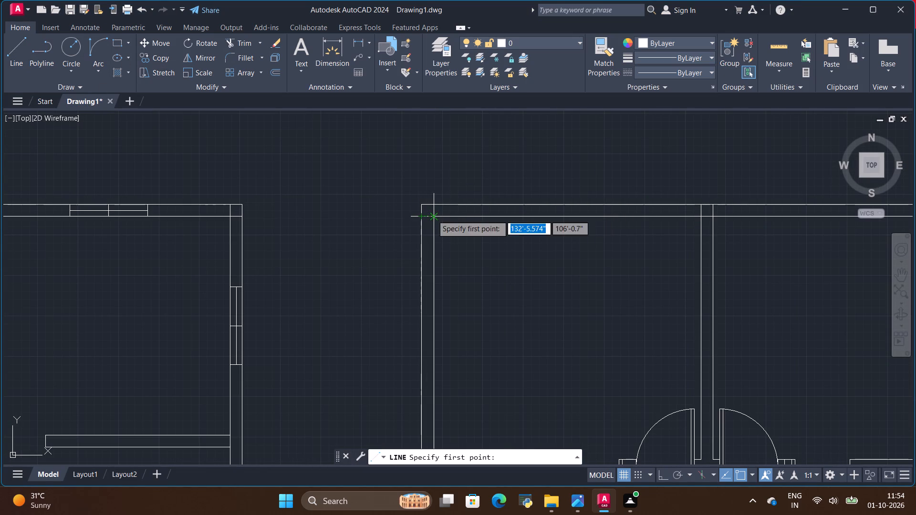
left_click(432, 215)
left_click(699, 216)
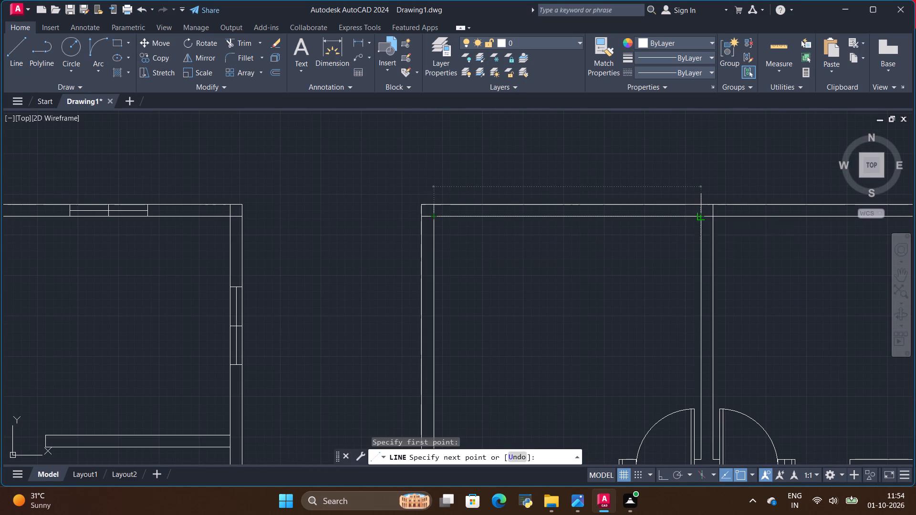
key("Escape")
scroll(453, 221, "down", 1)
scroll(721, 227, "up", 1)
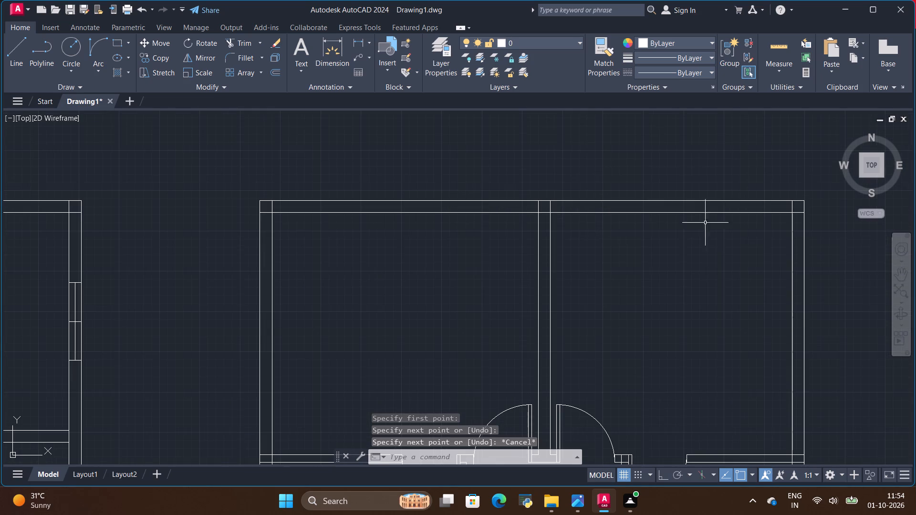
left_click(14, 53)
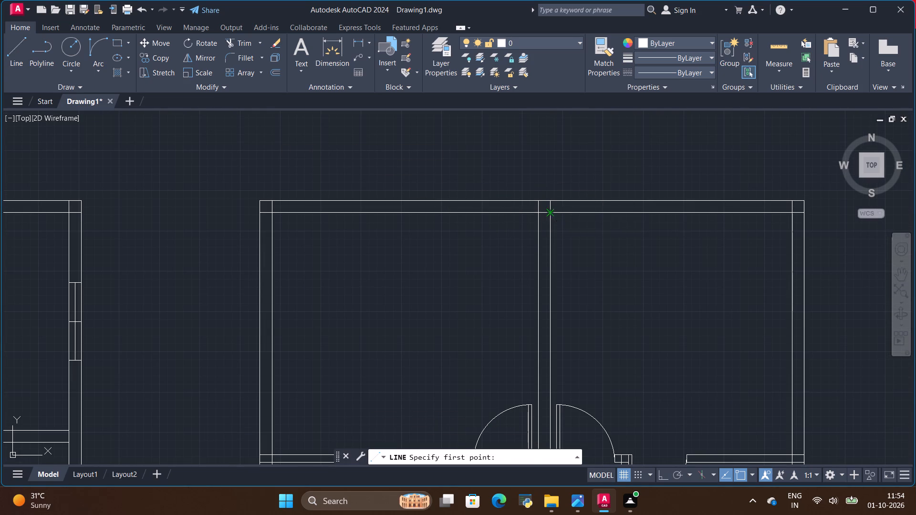
left_click(549, 212)
left_click(795, 213)
key("Escape")
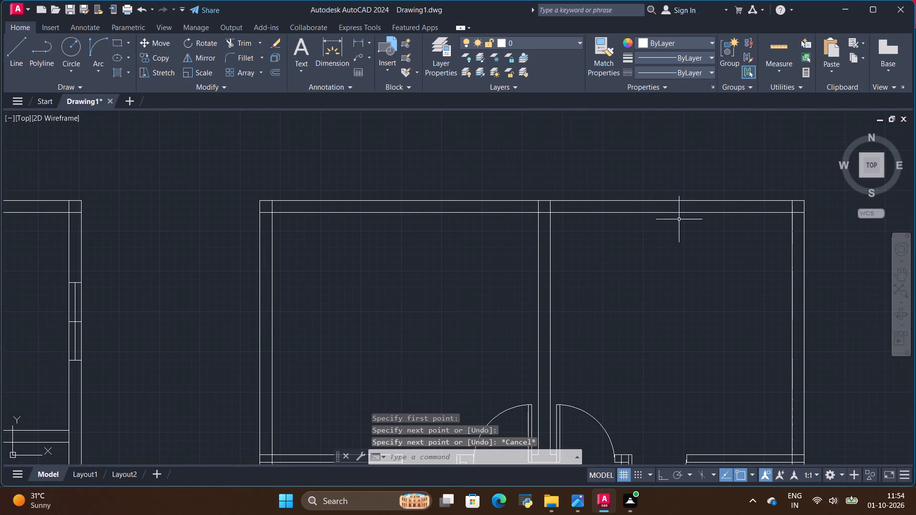
Copy the ground floor master bedroom's top-wall window to the midpoints of both 2nd bedrooms' top walls on the first floor.
scroll(628, 194, "down", 2)
scroll(254, 194, "up", 2)
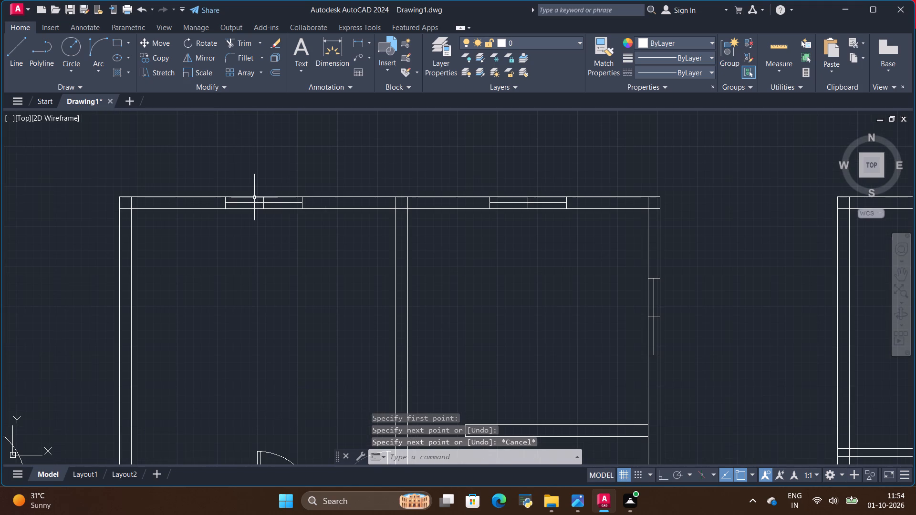
left_click(259, 202)
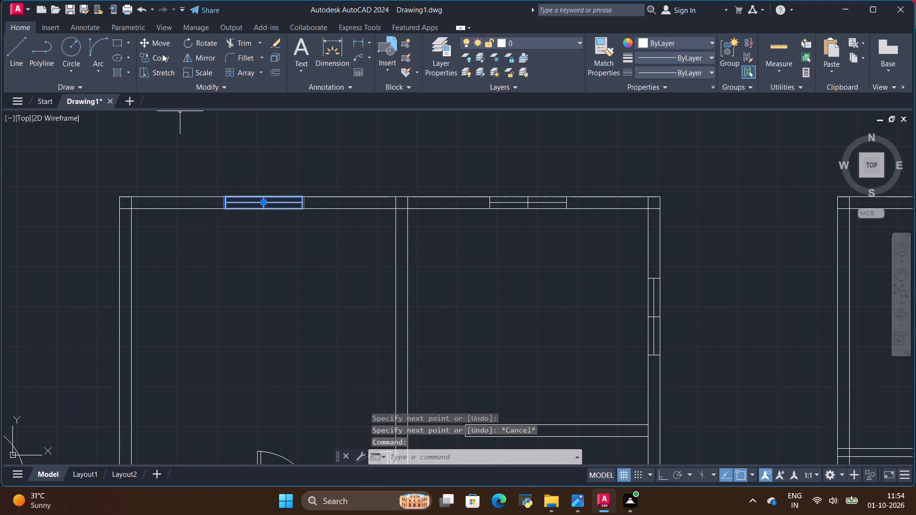
left_click(161, 53)
scroll(294, 200, "up", 2)
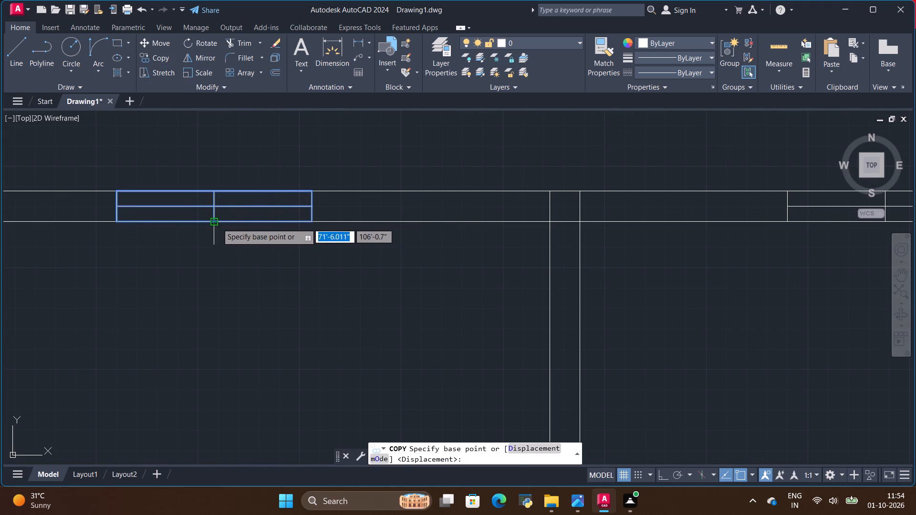
left_click(217, 222)
scroll(347, 250, "down", 4)
scroll(550, 245, "up", 1)
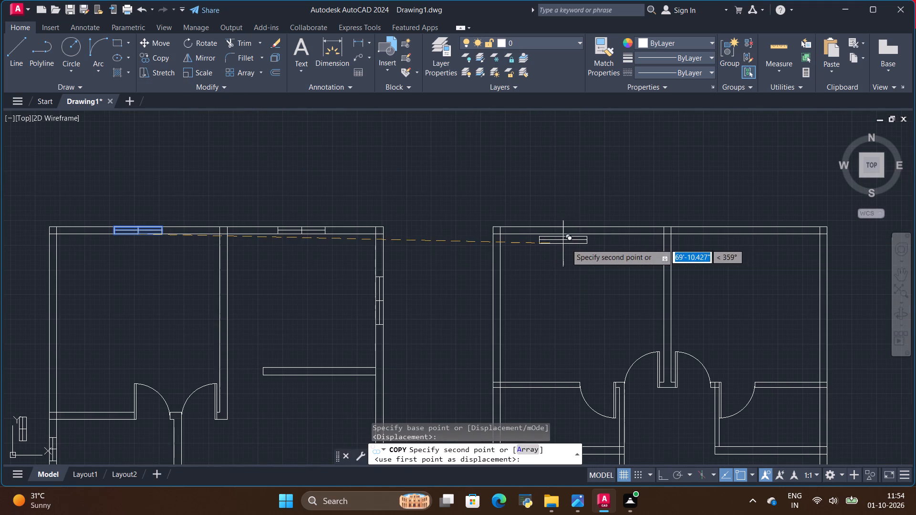
left_click(583, 232)
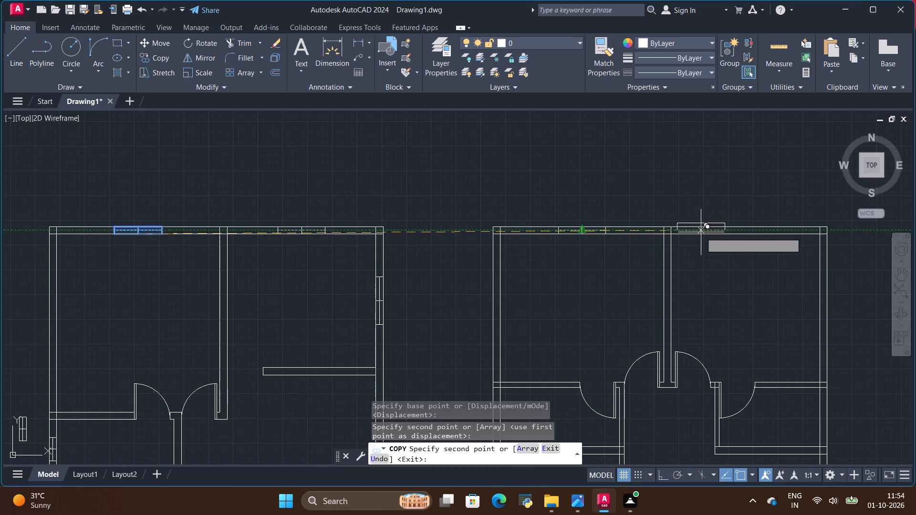
left_click(748, 235)
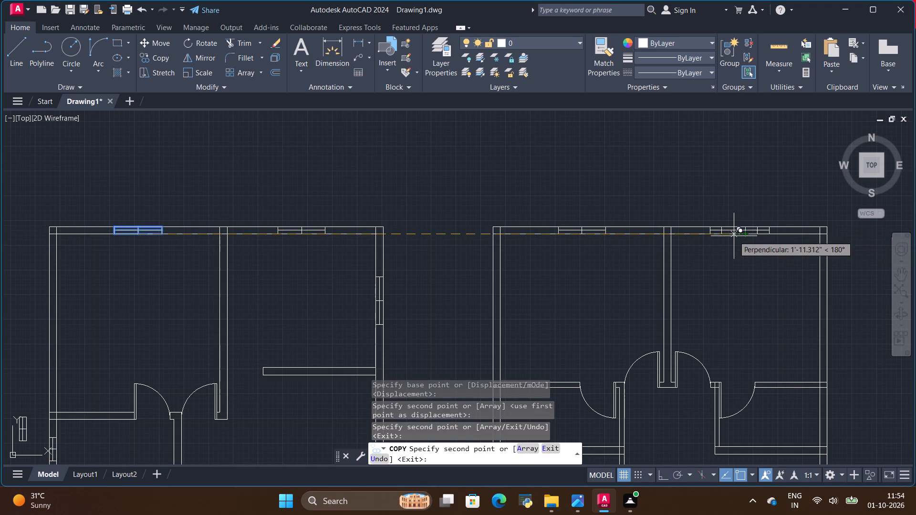
key("Escape")
Draw a 25' line along the inner face of the first floor's right outer wall, from the top corner to the toilet wall.
scroll(590, 216, "down", 2)
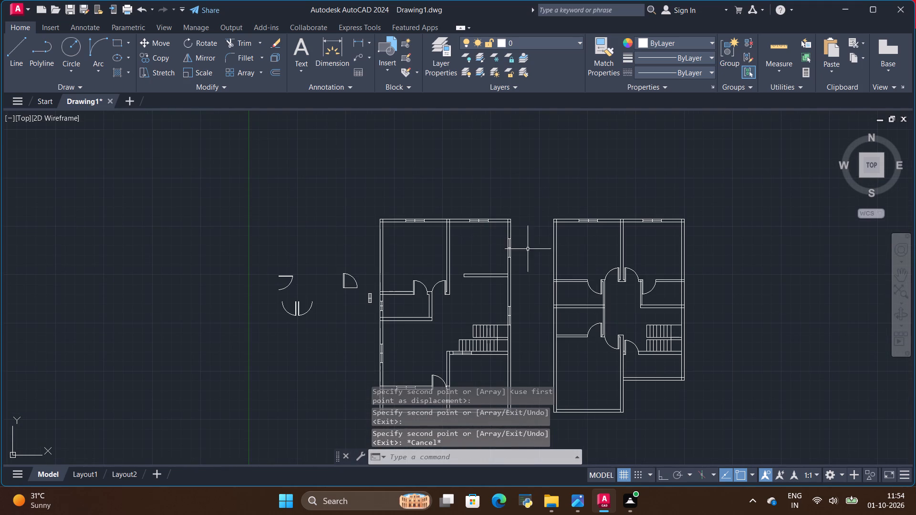
scroll(718, 249, "up", 2)
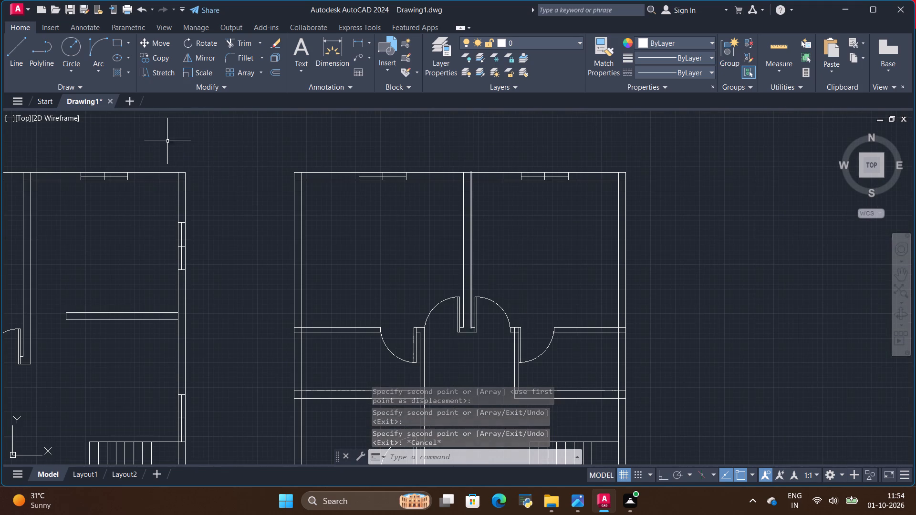
left_click(15, 50)
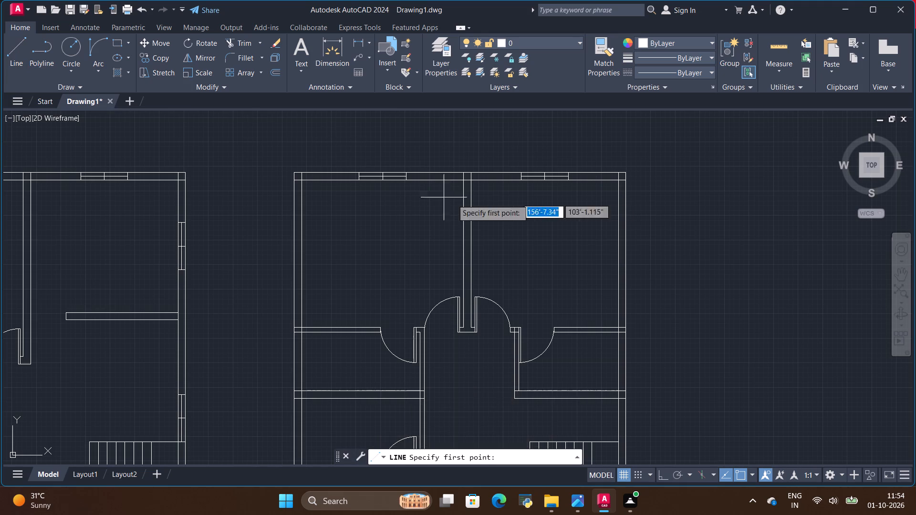
scroll(592, 183, "up", 1)
left_click(635, 180)
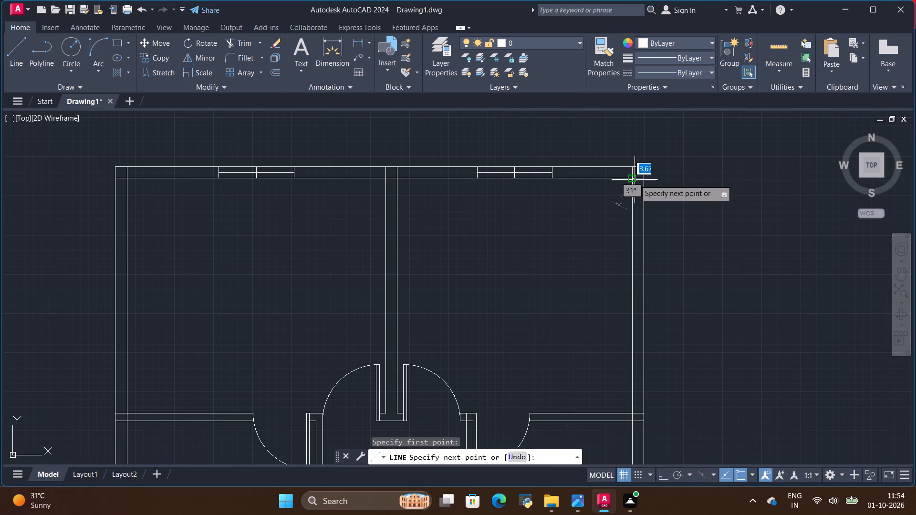
left_click(632, 410)
key("Escape")
Copy the kitchen's right-wall window from the ground floor to the midpoint of the right-hand 2nd bedroom's outer wall on the first floor.
scroll(645, 266, "down", 2)
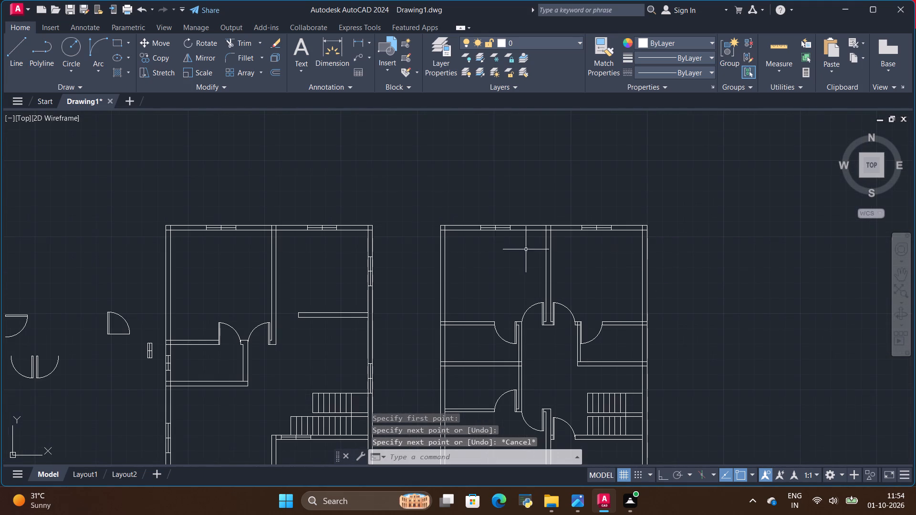
scroll(345, 268, "up", 2)
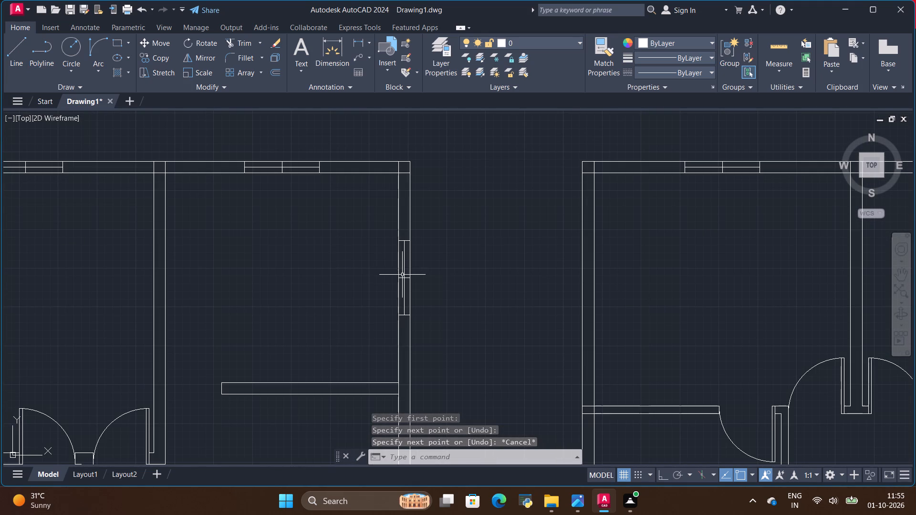
left_click(403, 275)
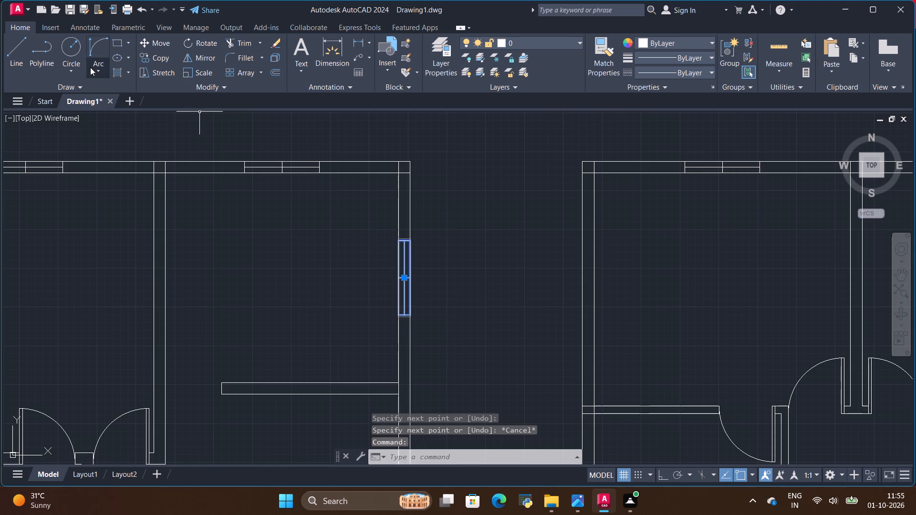
left_click(157, 55)
scroll(391, 283, "up", 1)
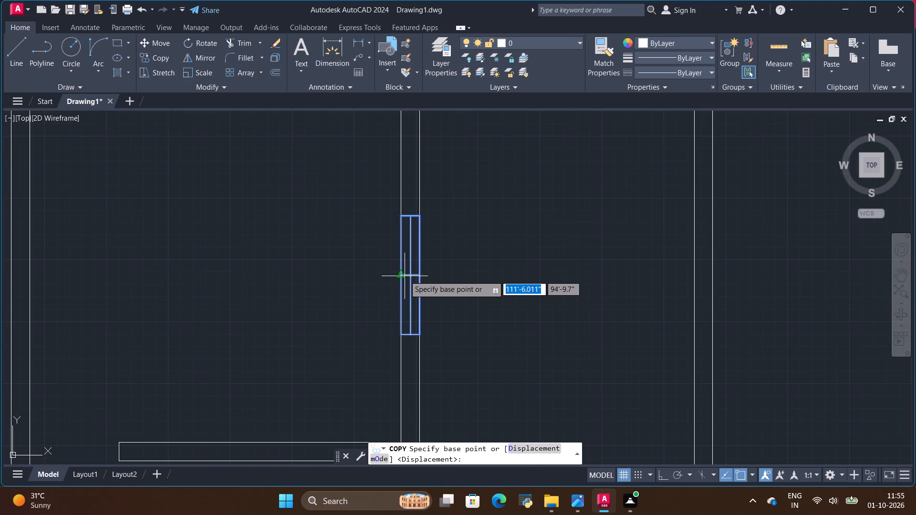
left_click(402, 274)
scroll(257, 267, "down", 3)
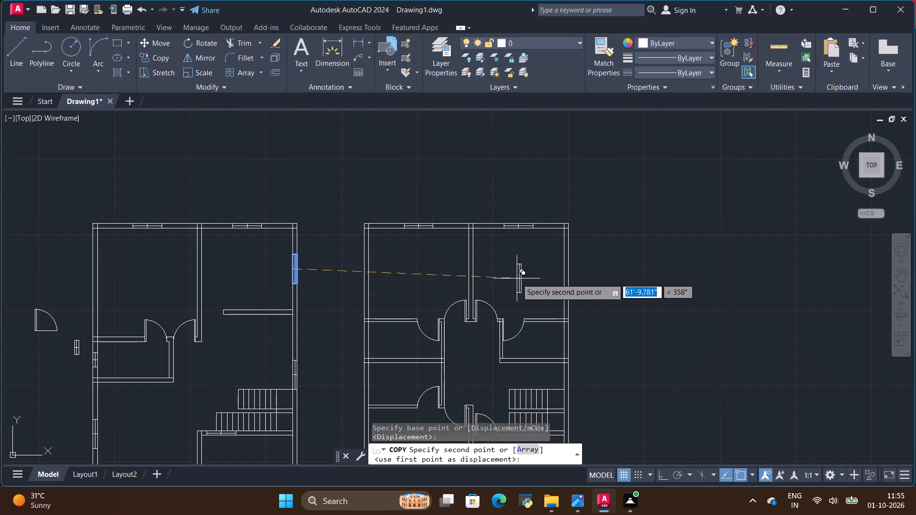
scroll(517, 278, "up", 2)
left_click(631, 268)
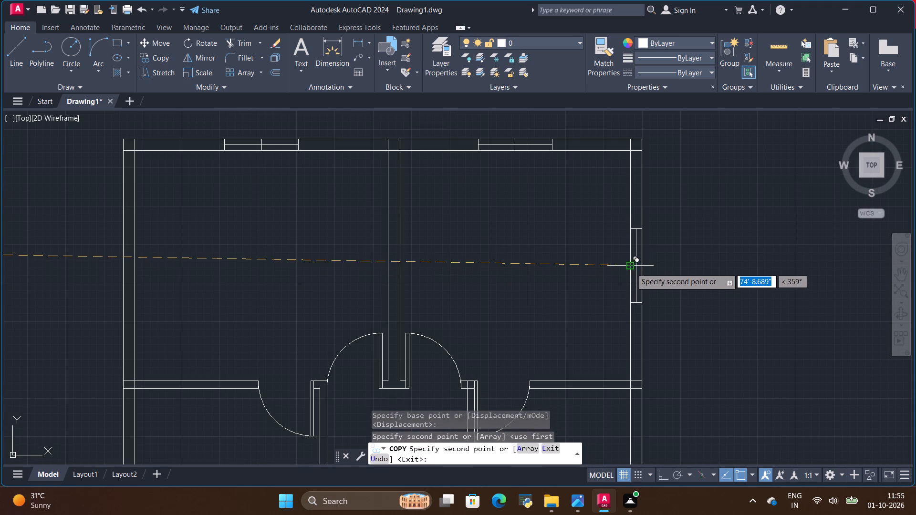
key("Escape")
Check the reference image, and copy the small spare window beside the ground floor plan into the right-hand toilet's outer wall on the first floor.
scroll(665, 262, "down", 5)
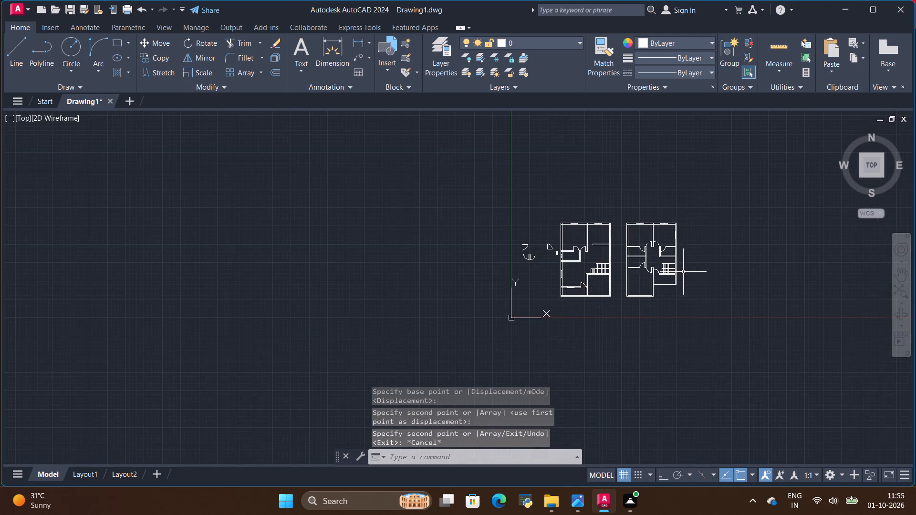
scroll(683, 275, "up", 3)
scroll(677, 268, "down", 1)
key("alt+Tab")
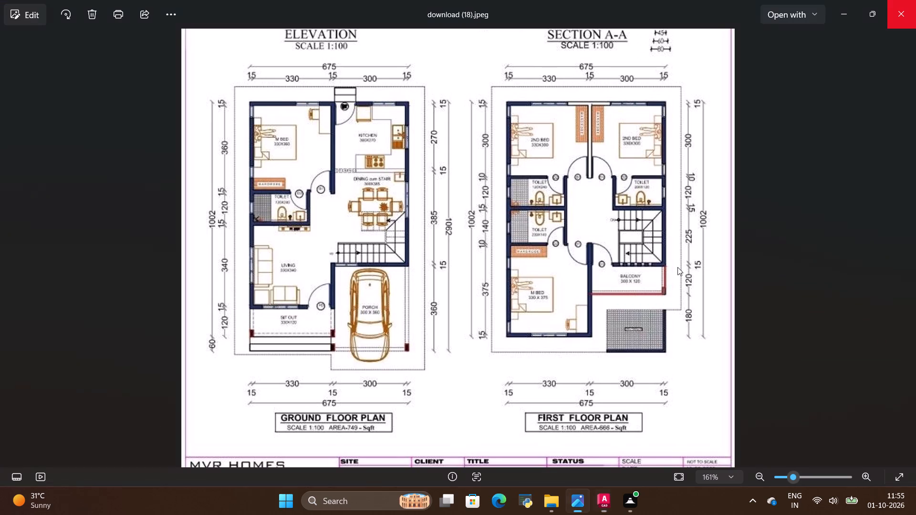
key("alt+Tab")
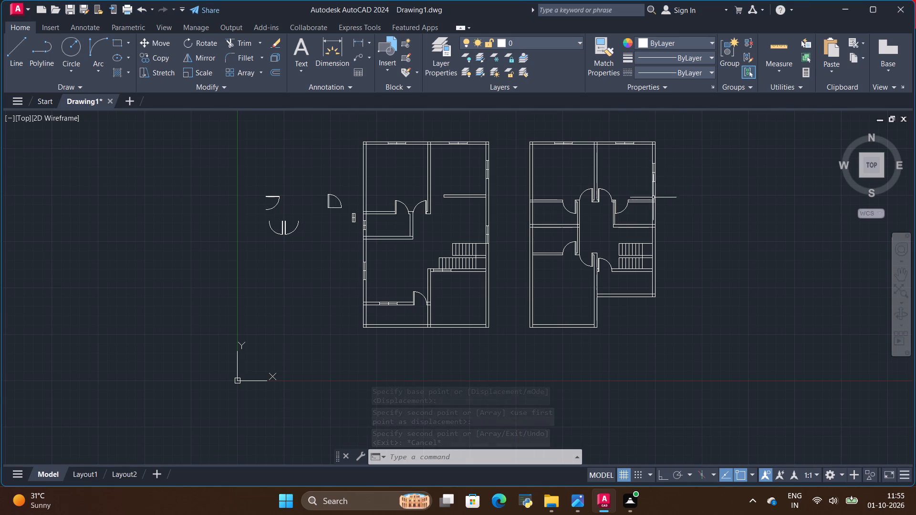
scroll(364, 228, "up", 4)
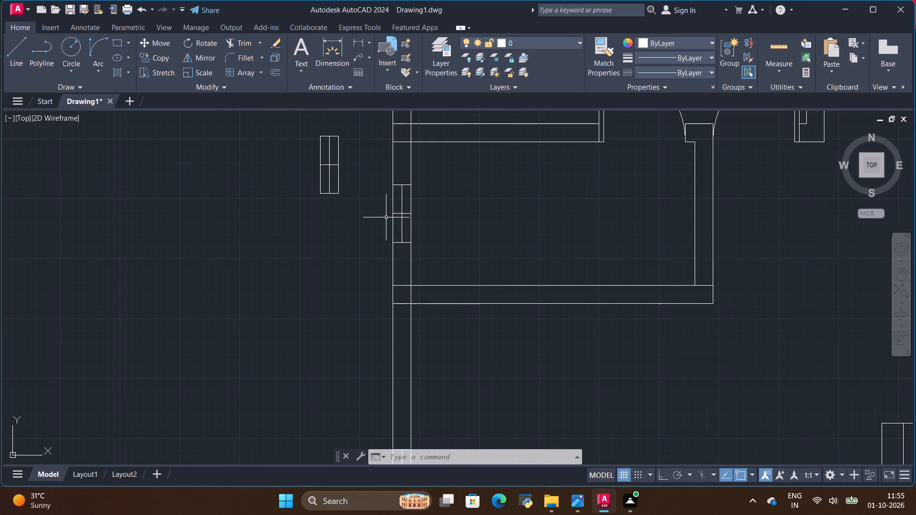
left_click(342, 191)
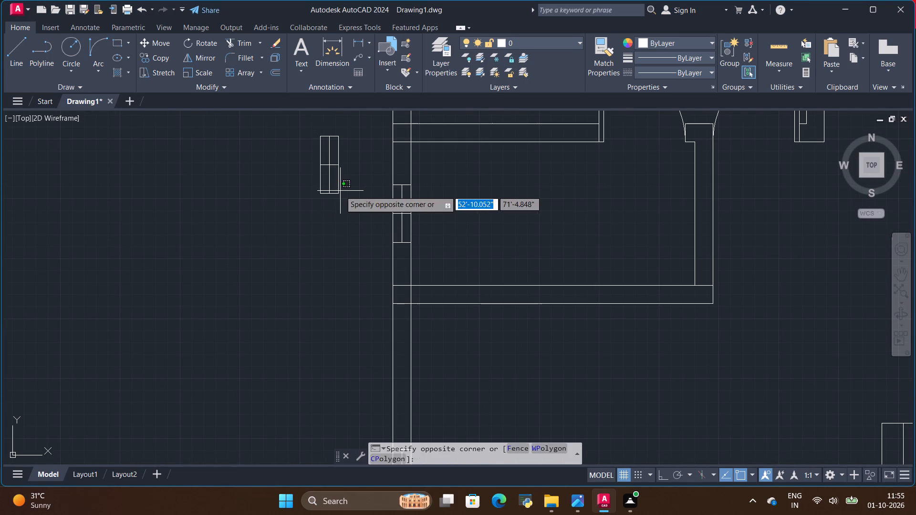
left_click(340, 191)
left_click(340, 192)
left_click(164, 60)
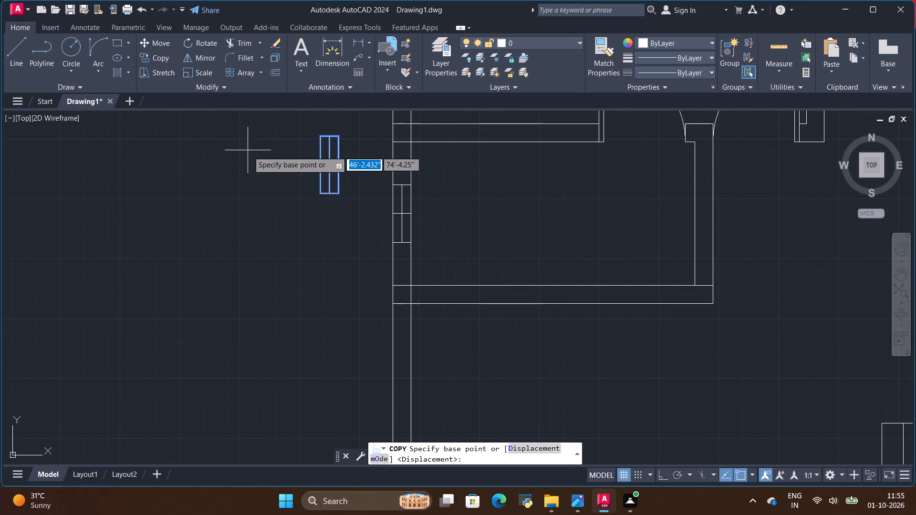
left_click(323, 166)
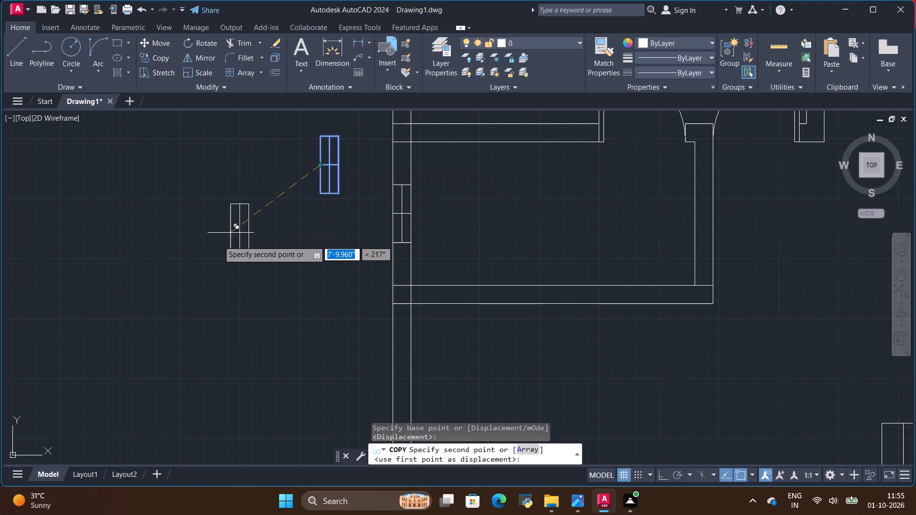
scroll(211, 244, "down", 4)
scroll(537, 247, "up", 4)
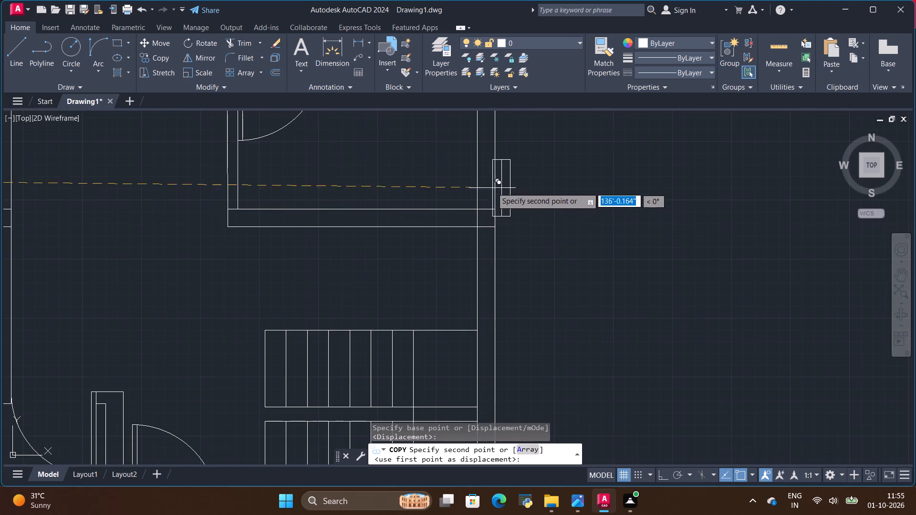
scroll(531, 238, "down", 2)
scroll(513, 198, "up", 2)
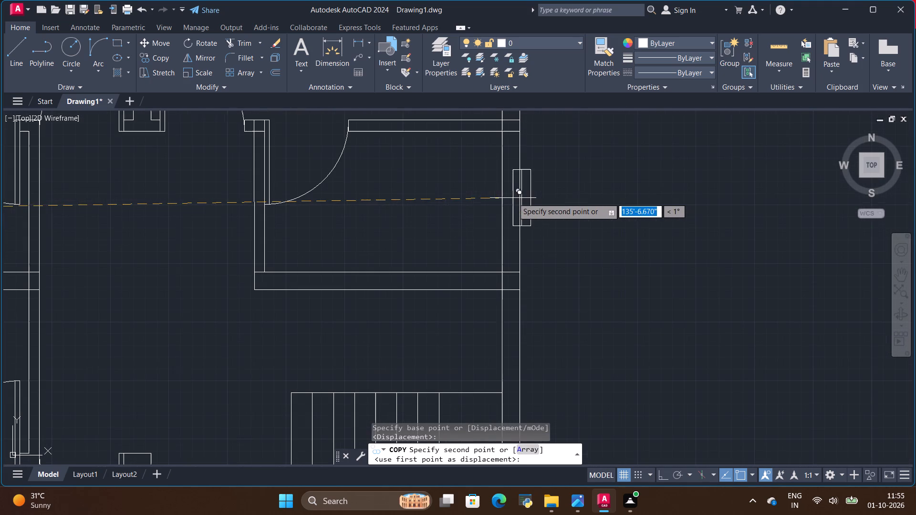
left_click(500, 195)
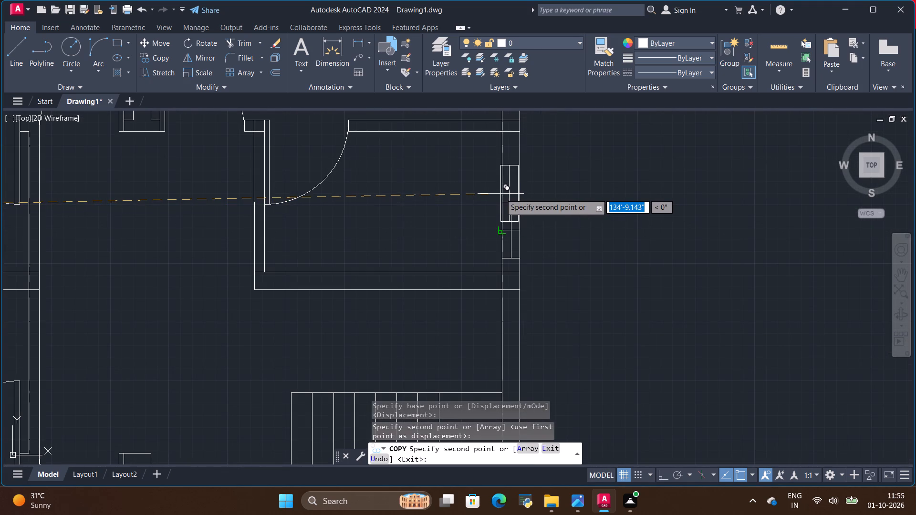
key("Escape")
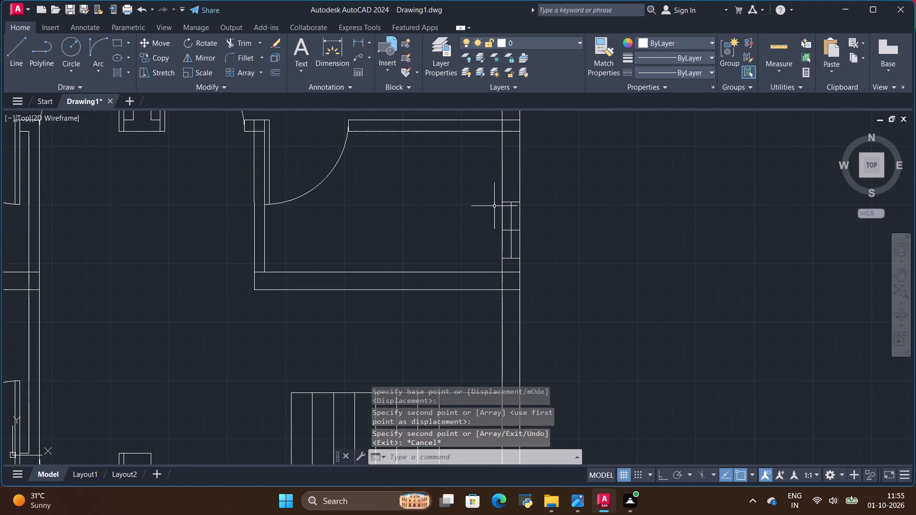
Draw a line along the inner face of the right-hand first floor toilet's outer wall, from its top wall to its bottom wall.
left_click(17, 51)
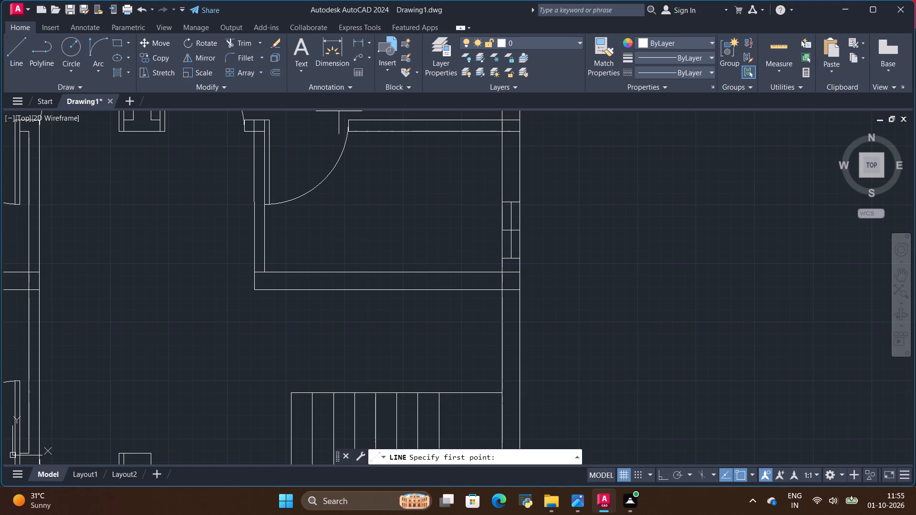
scroll(526, 265, "down", 2)
scroll(517, 217, "up", 3)
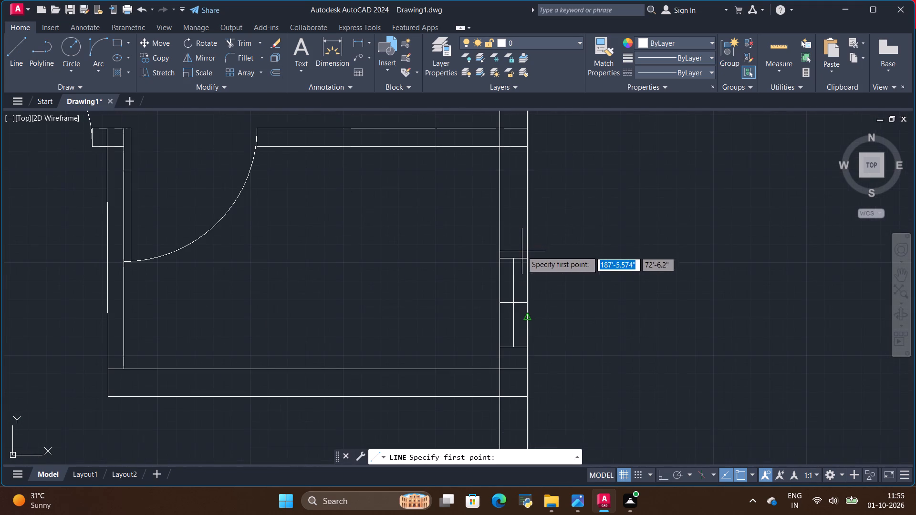
left_click(499, 144)
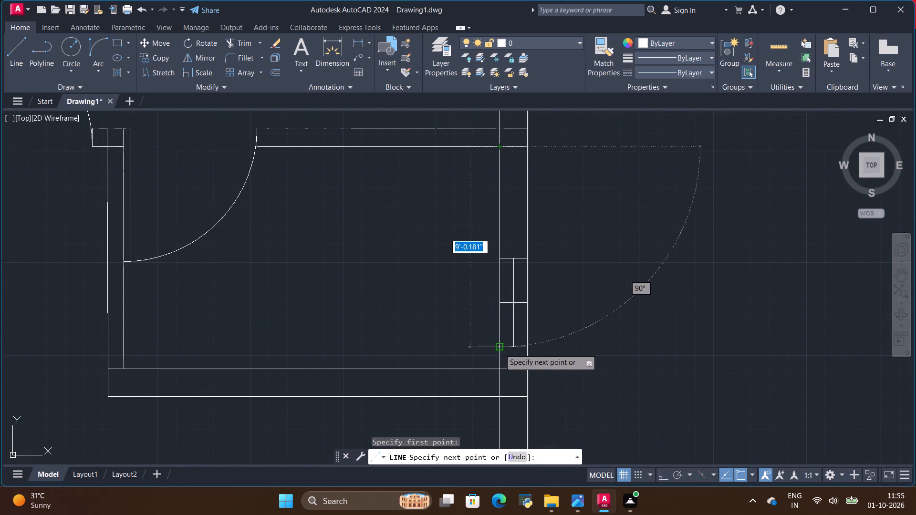
left_click(499, 366)
key("Escape")
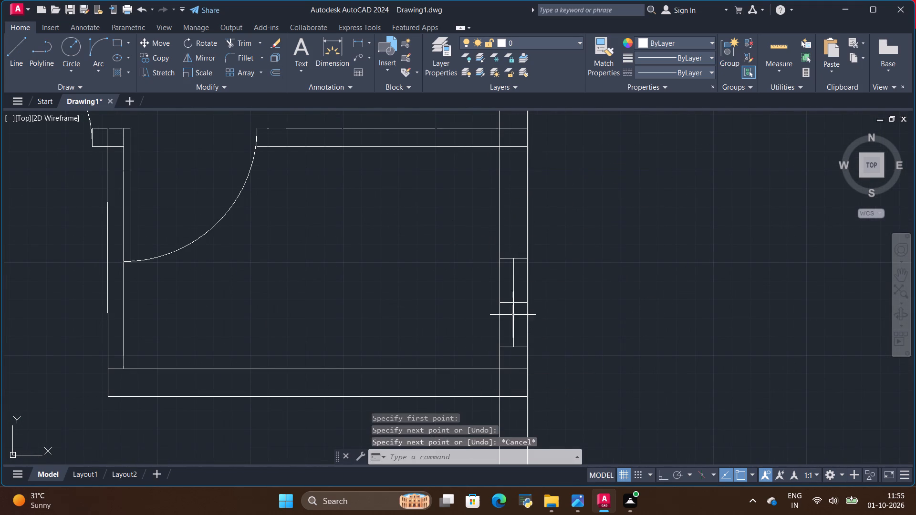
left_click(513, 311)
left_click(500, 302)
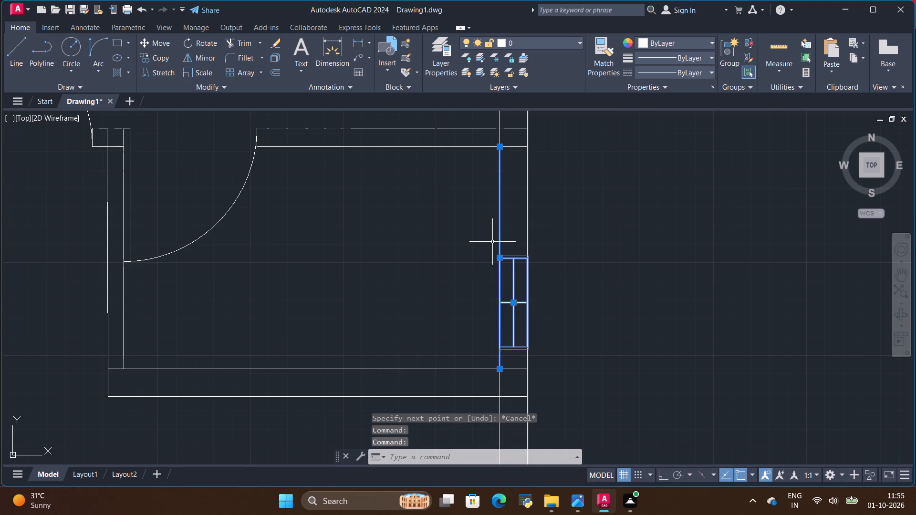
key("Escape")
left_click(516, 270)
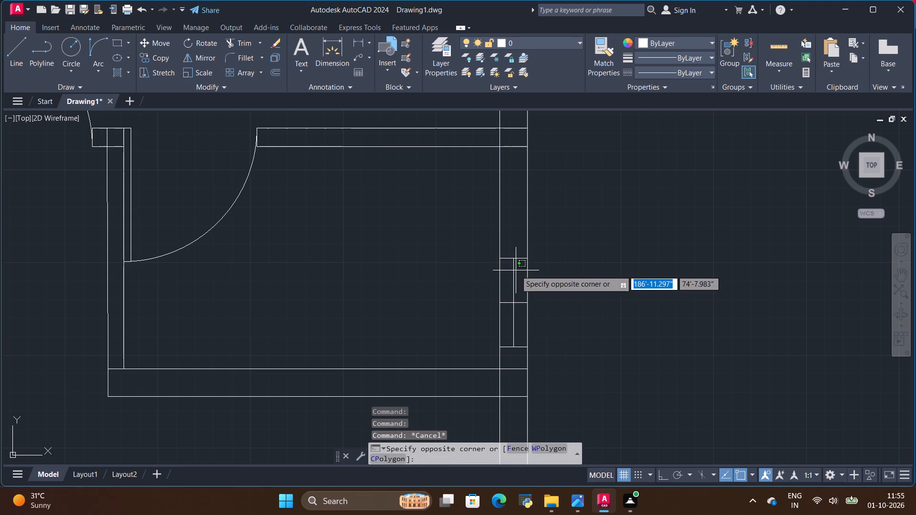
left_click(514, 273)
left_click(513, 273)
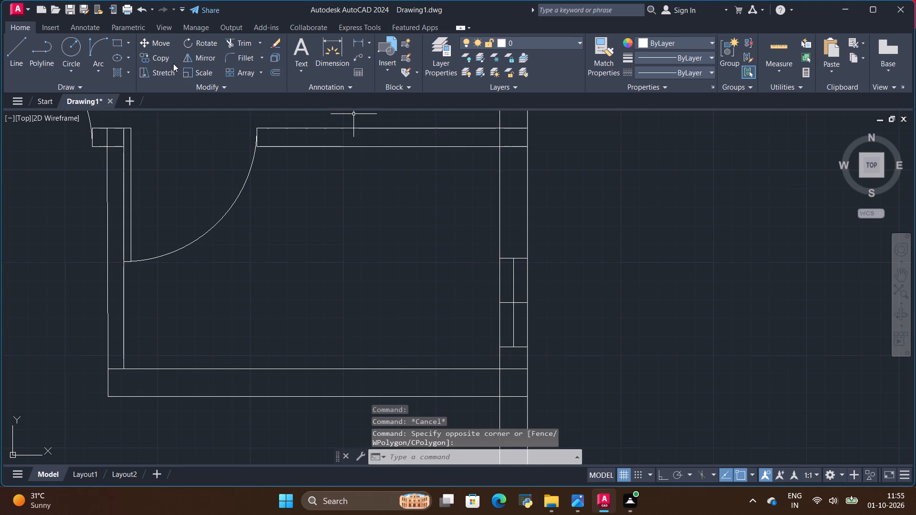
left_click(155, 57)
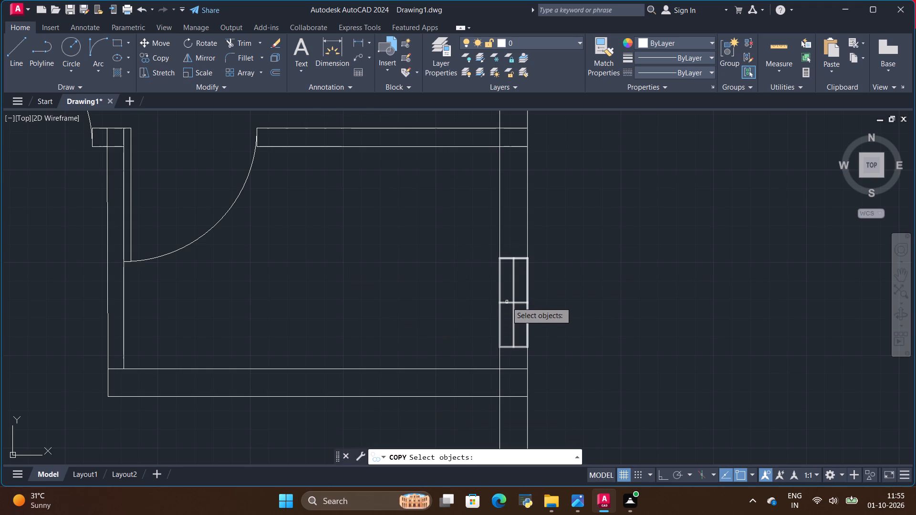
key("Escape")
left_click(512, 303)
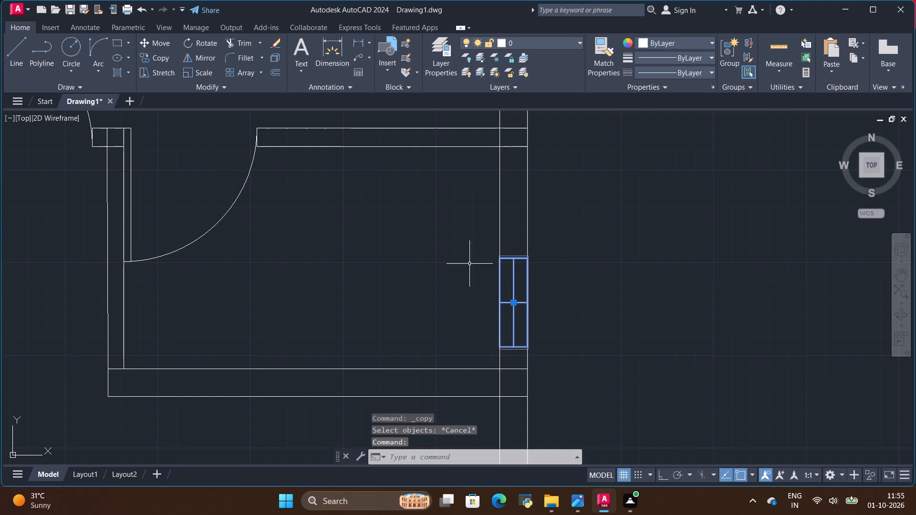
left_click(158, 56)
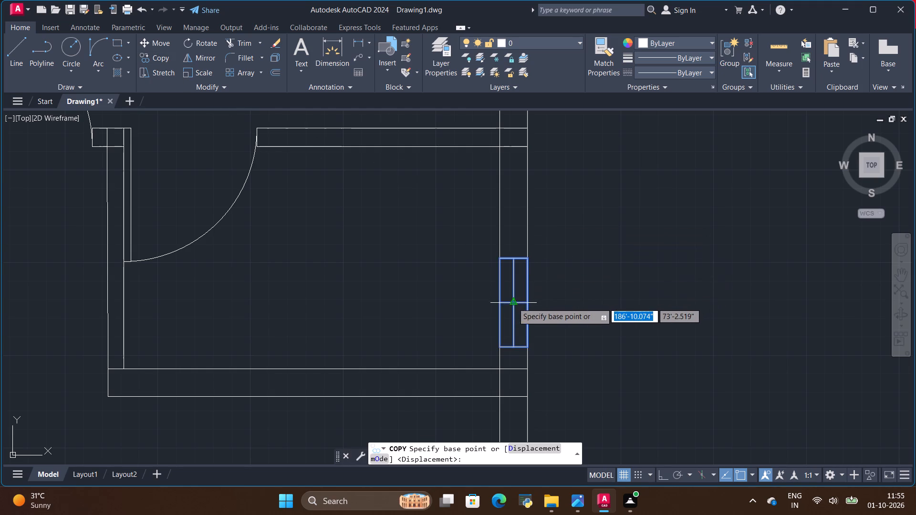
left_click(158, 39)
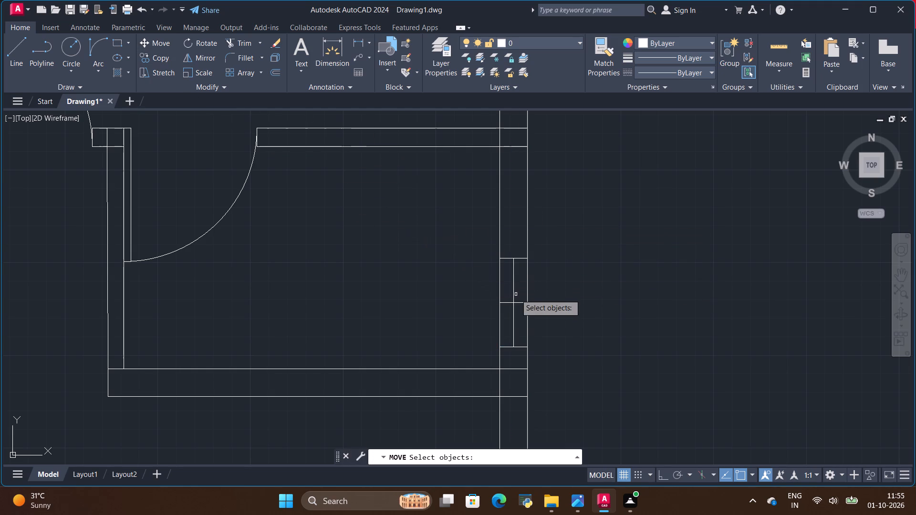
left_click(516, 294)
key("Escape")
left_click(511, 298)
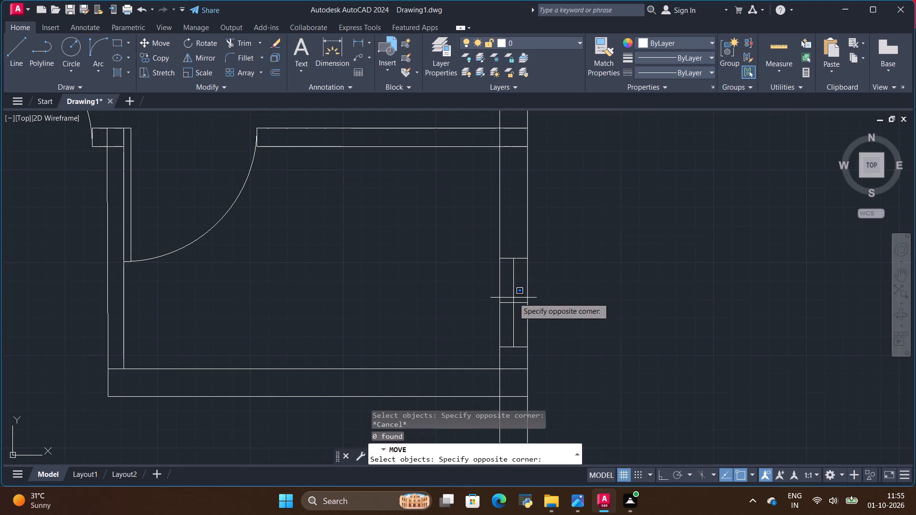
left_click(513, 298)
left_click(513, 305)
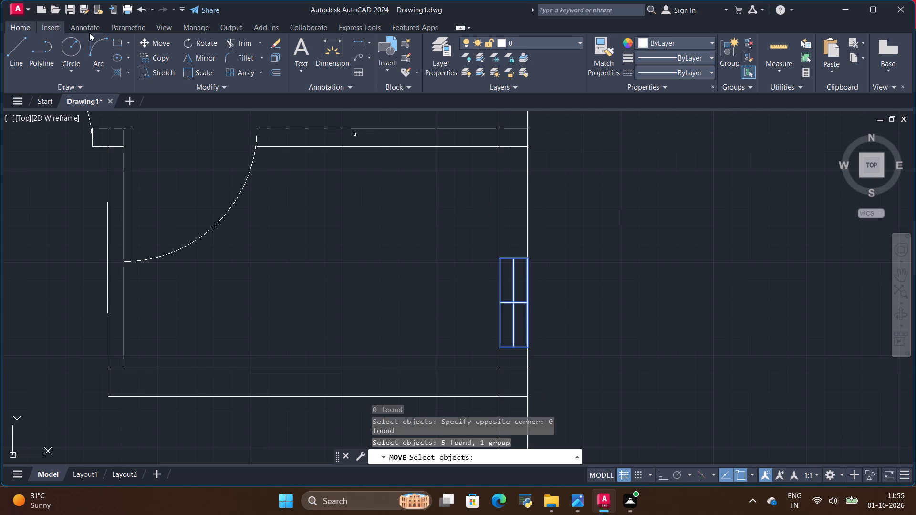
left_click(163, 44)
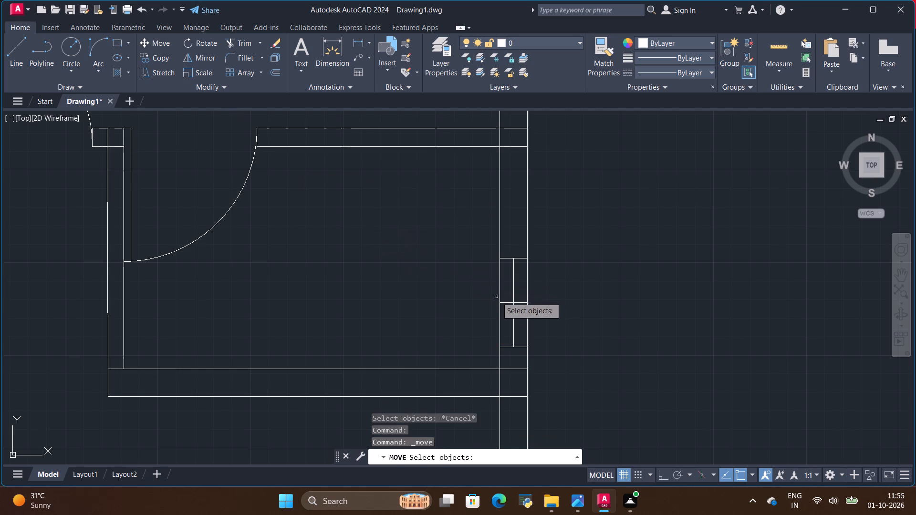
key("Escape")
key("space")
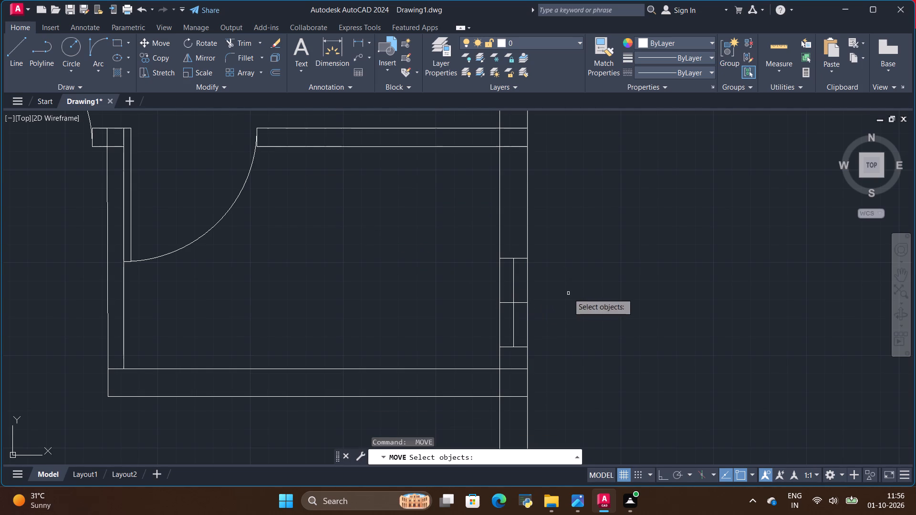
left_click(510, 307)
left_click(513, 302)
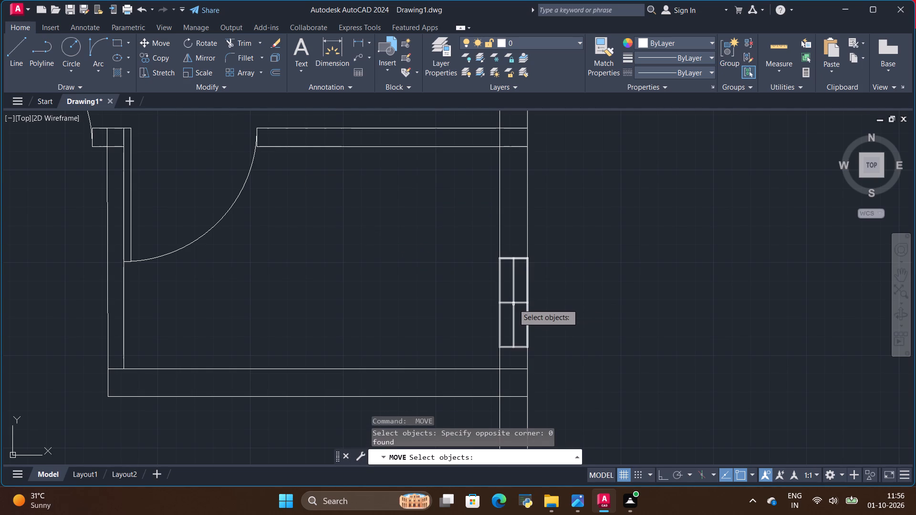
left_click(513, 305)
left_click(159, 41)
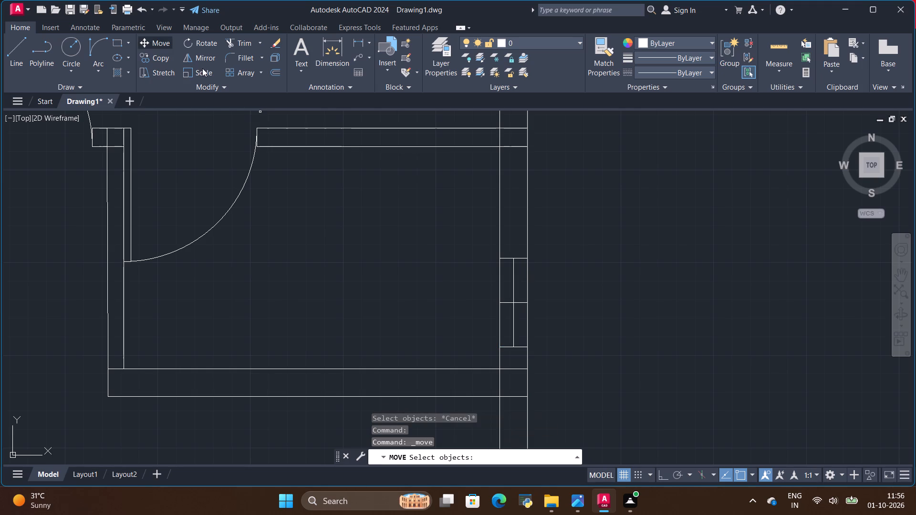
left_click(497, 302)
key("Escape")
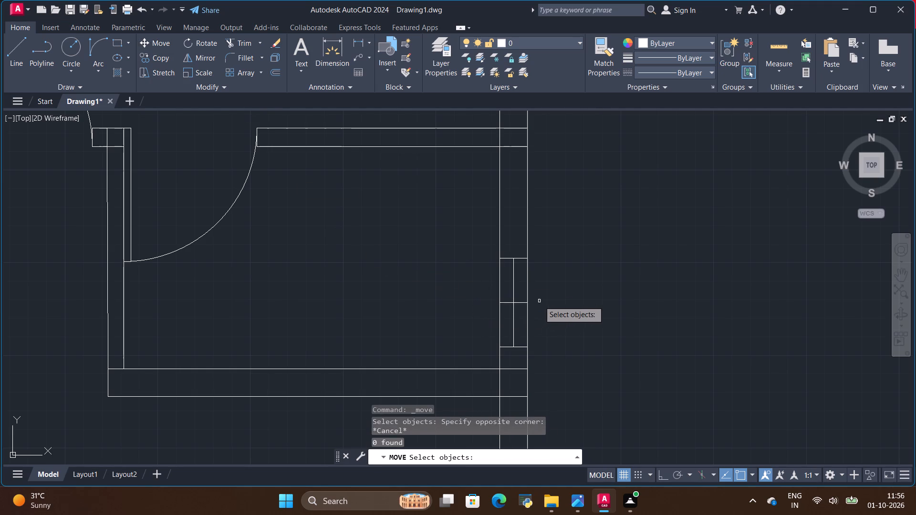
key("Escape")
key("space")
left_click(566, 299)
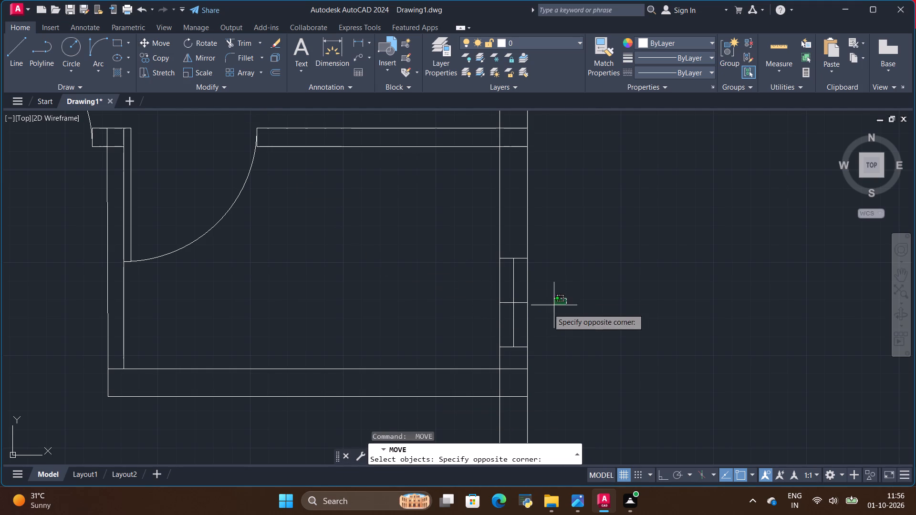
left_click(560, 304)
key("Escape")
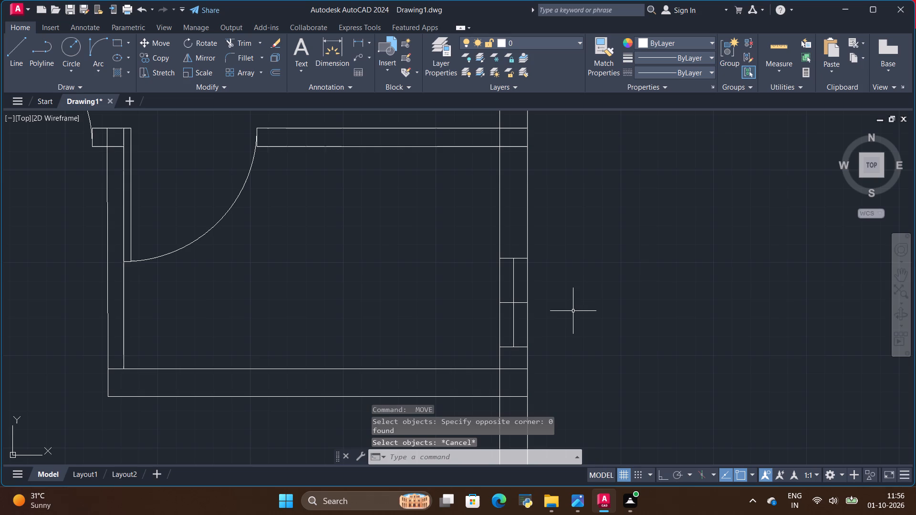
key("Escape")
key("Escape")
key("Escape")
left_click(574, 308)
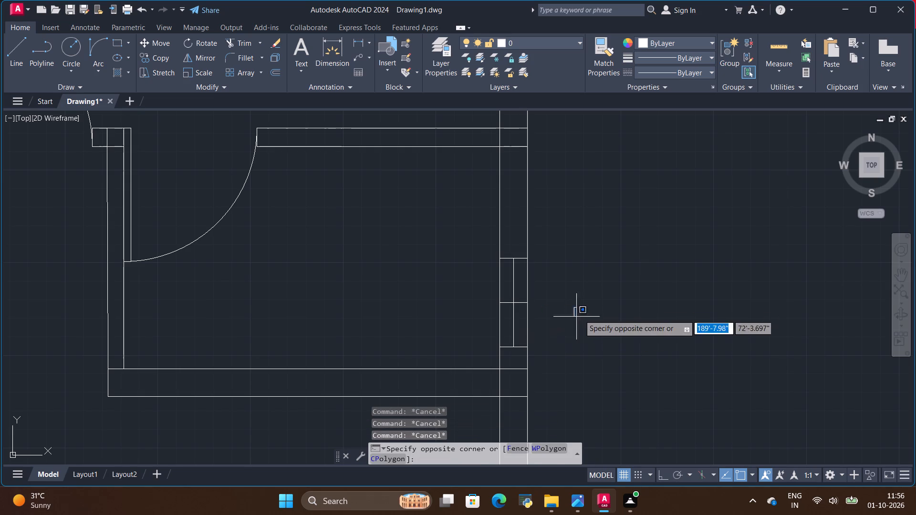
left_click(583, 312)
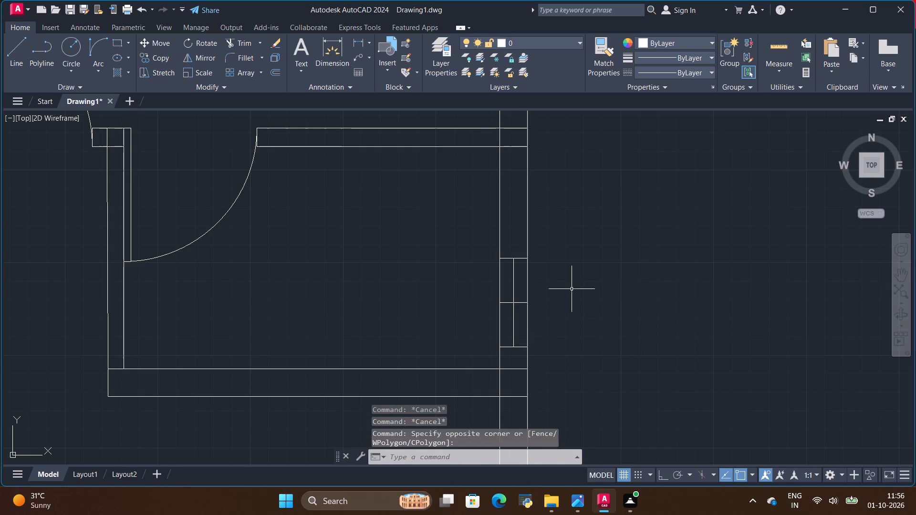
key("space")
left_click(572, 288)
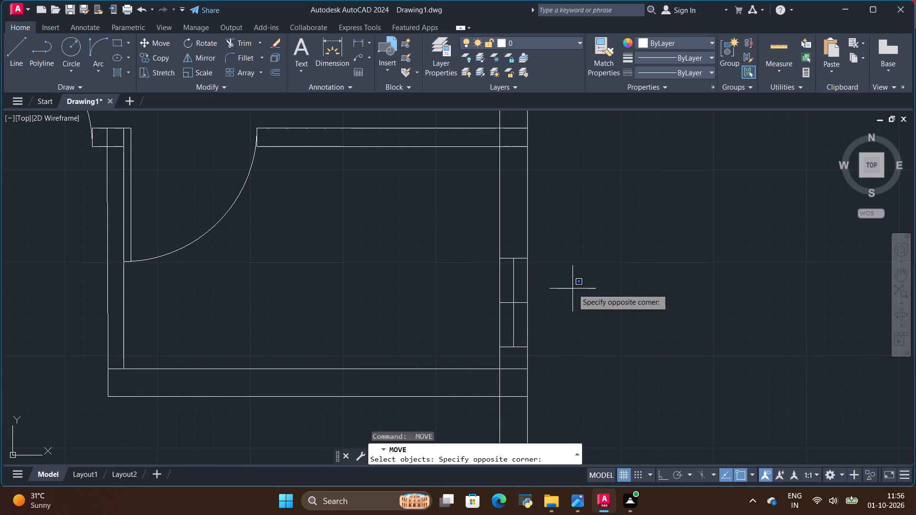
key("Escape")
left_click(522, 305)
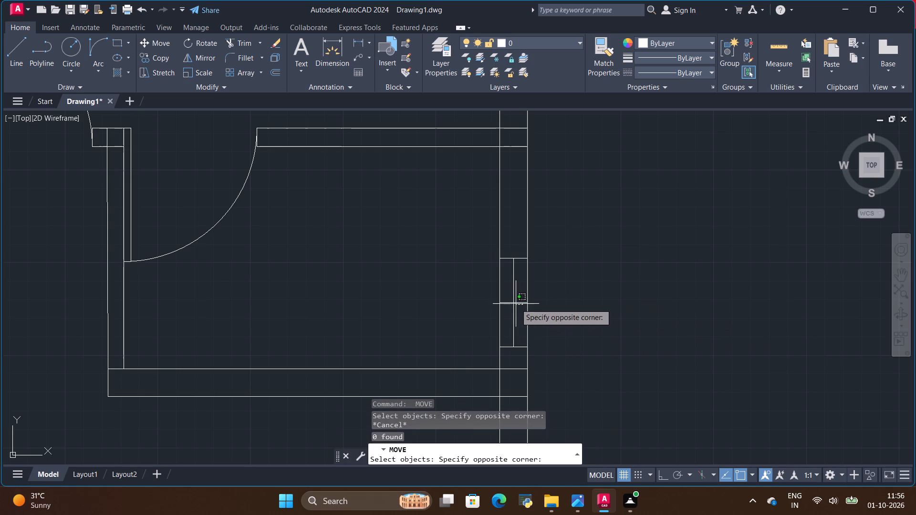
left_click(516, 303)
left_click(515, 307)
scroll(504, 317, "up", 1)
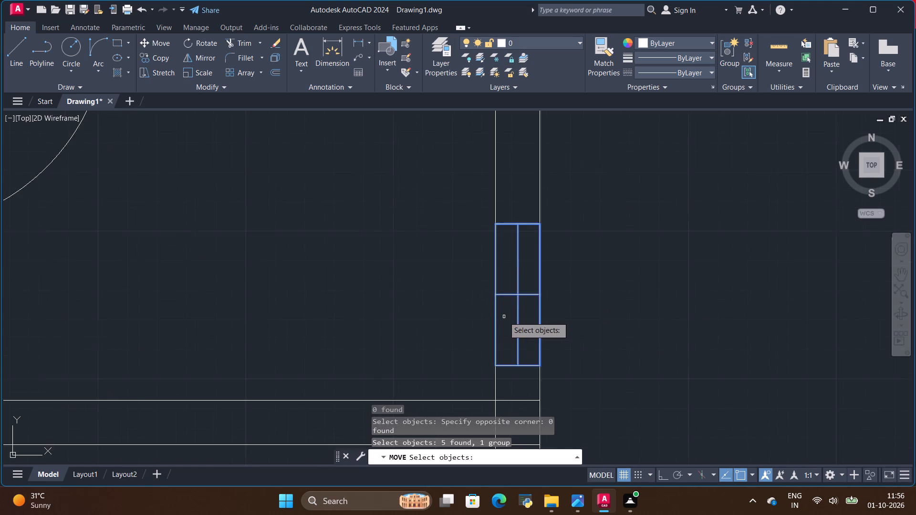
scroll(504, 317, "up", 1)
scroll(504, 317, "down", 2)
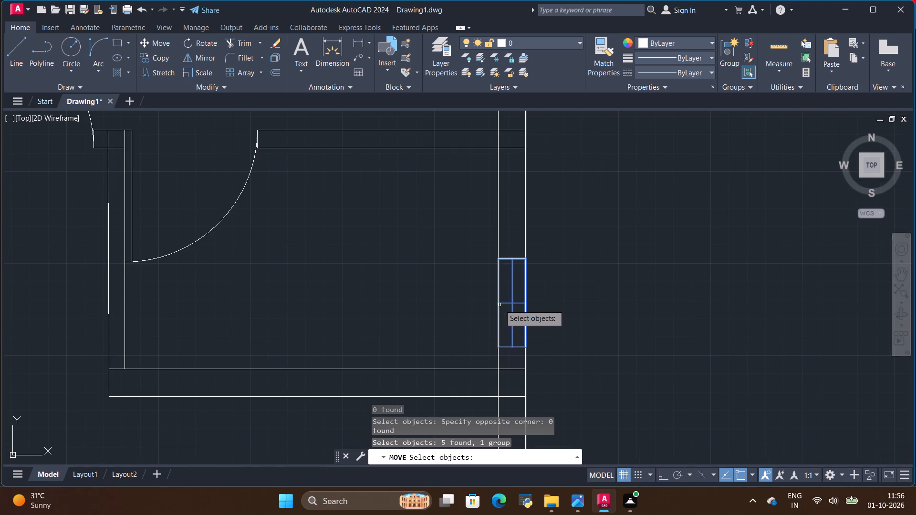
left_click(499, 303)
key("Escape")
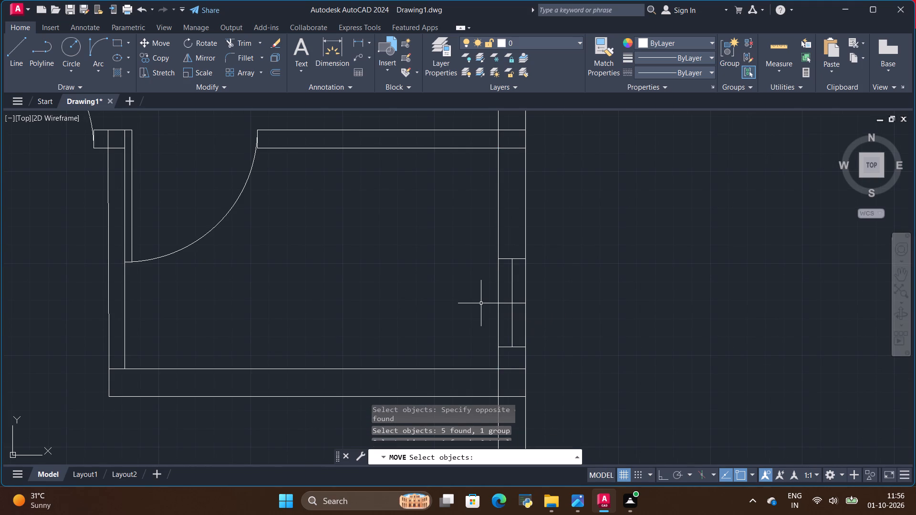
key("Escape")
Move the right-hand first floor toilet's window up 2' to the midpoint of its outer wall's inner face.
left_click(516, 303)
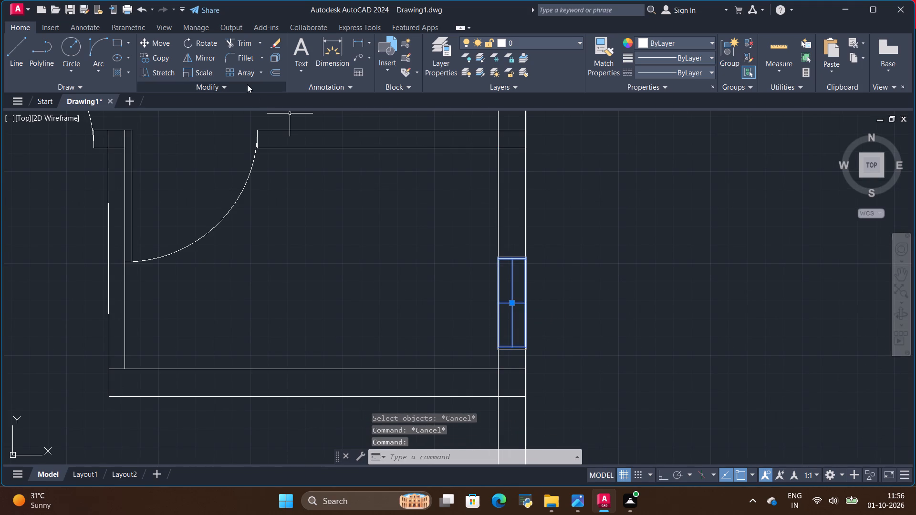
left_click(159, 37)
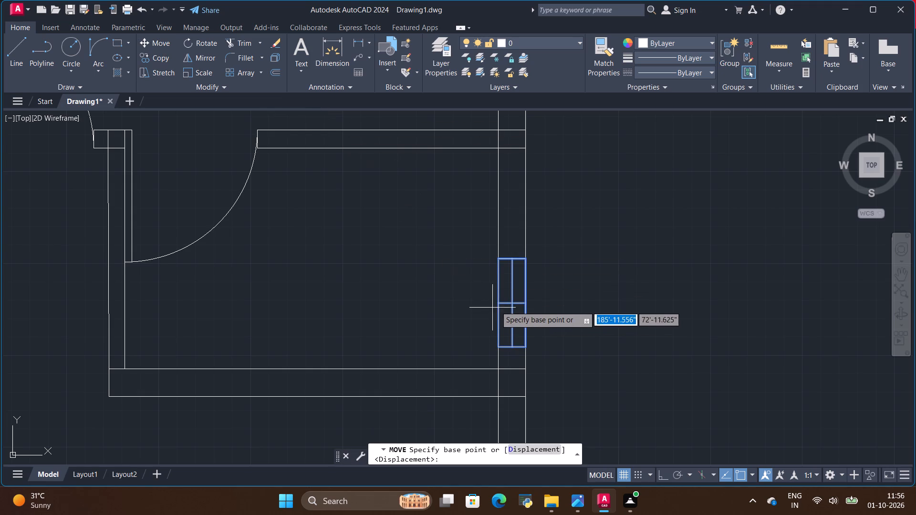
left_click(501, 304)
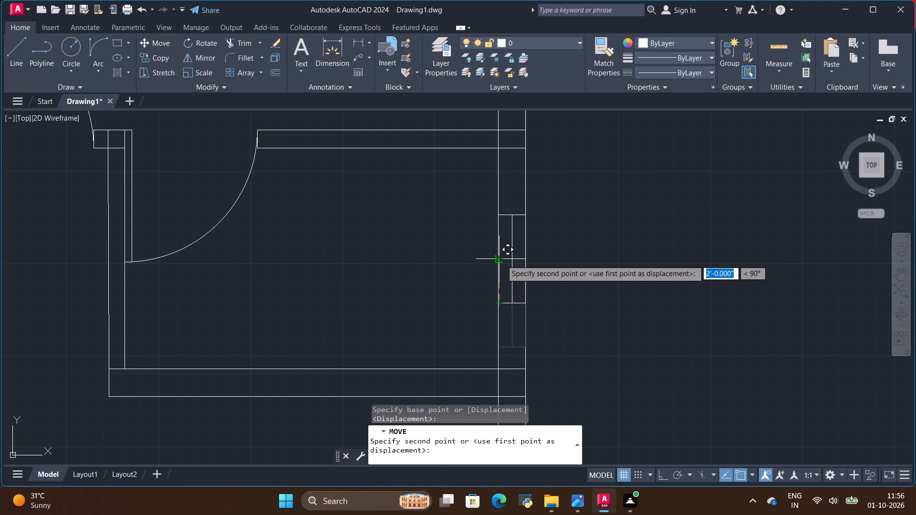
left_click(501, 260)
key("Escape")
Check the reference image for the window positions still missing from the first floor plan.
scroll(605, 294, "down", 2)
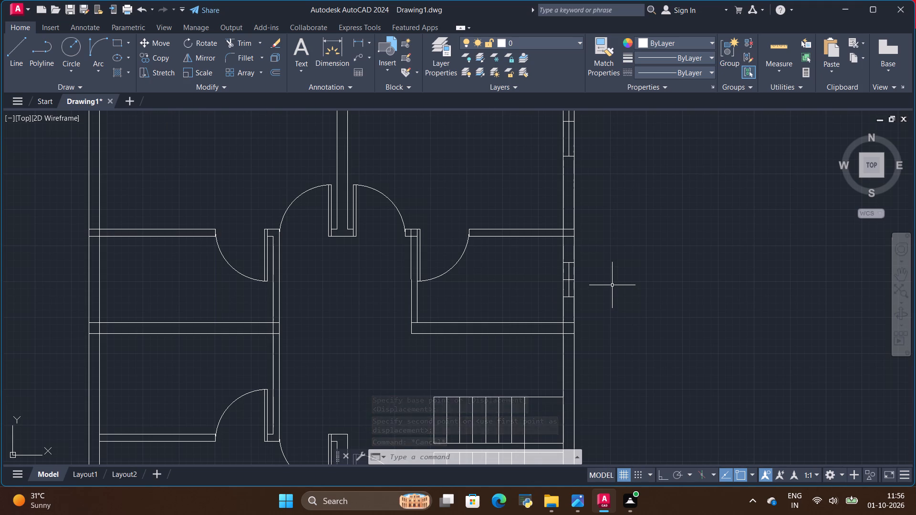
scroll(605, 270, "down", 2)
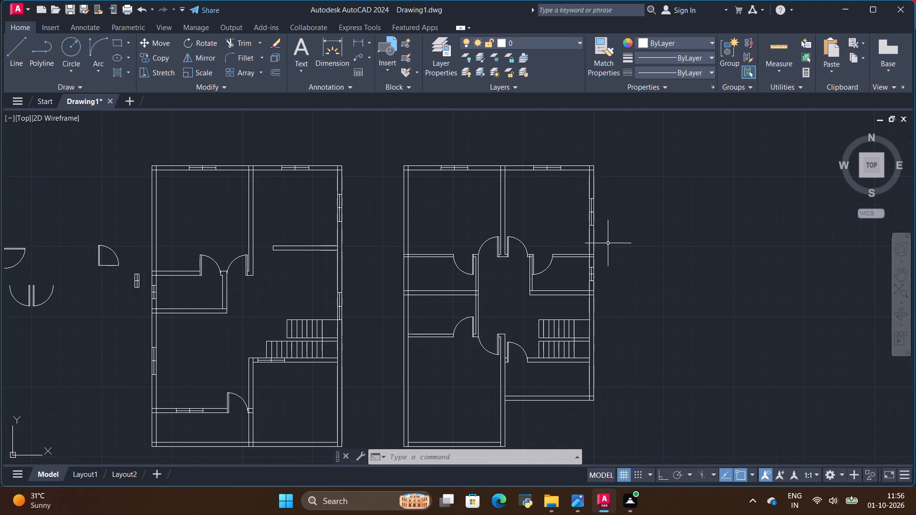
key("alt+Tab")
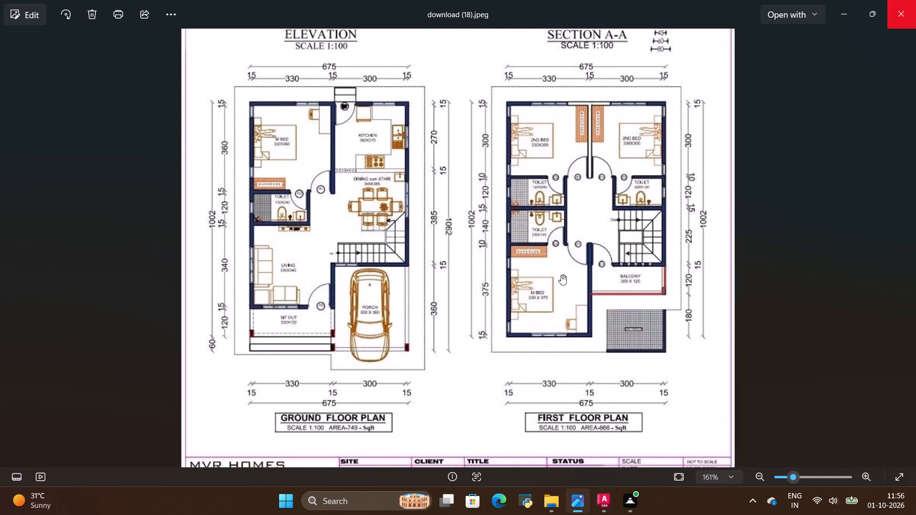
key("alt+Tab")
scroll(565, 255, "down", 2)
scroll(545, 212, "up", 2)
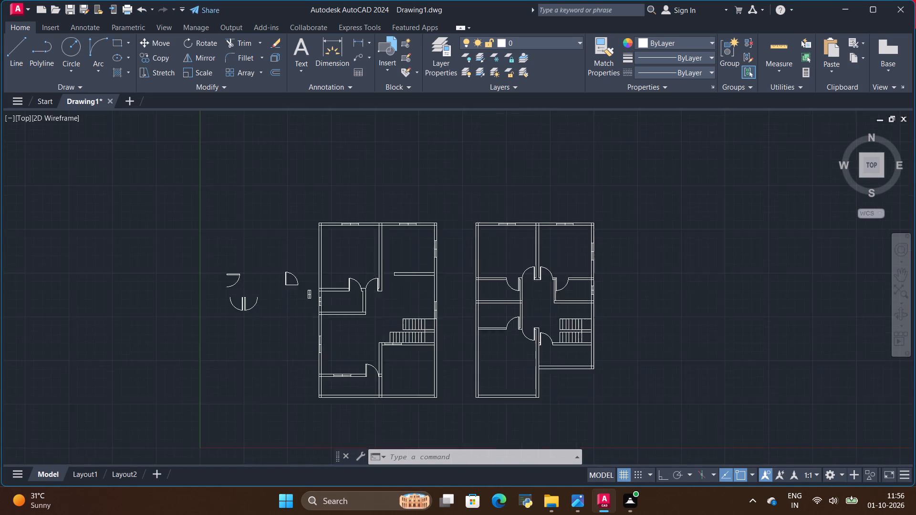
scroll(489, 219, "up", 2)
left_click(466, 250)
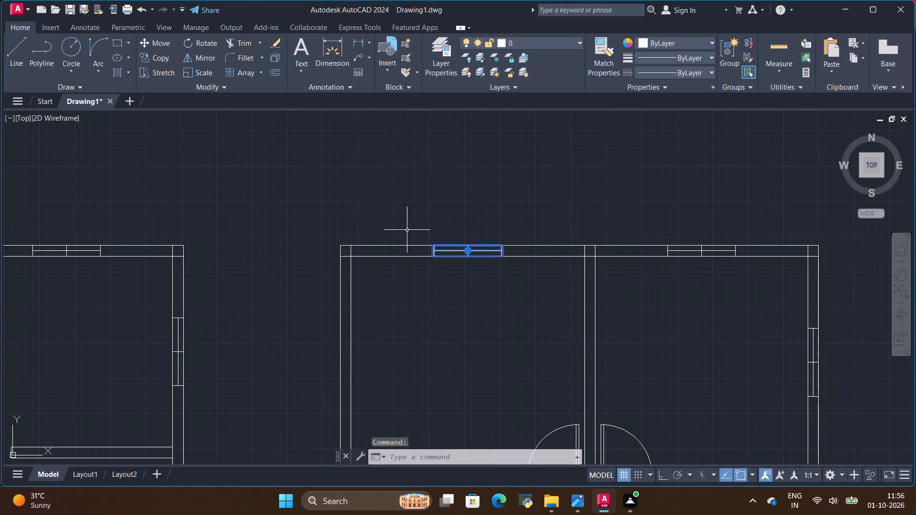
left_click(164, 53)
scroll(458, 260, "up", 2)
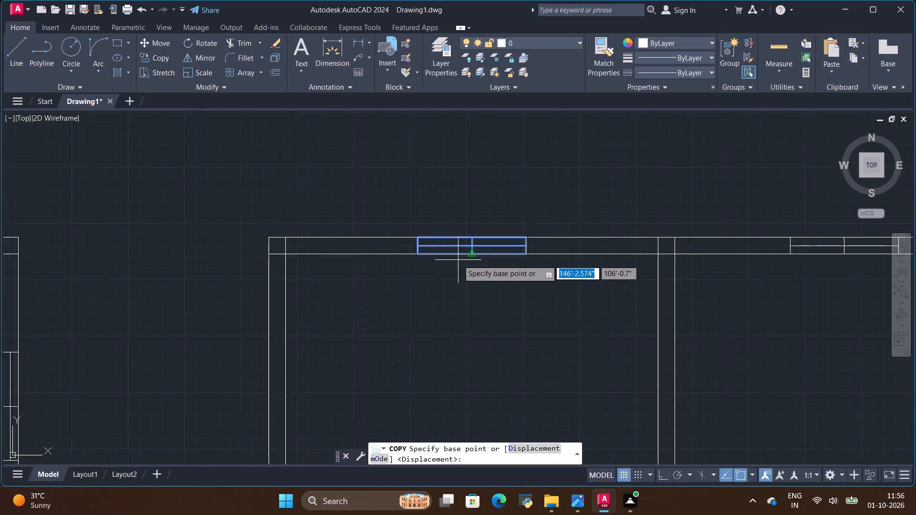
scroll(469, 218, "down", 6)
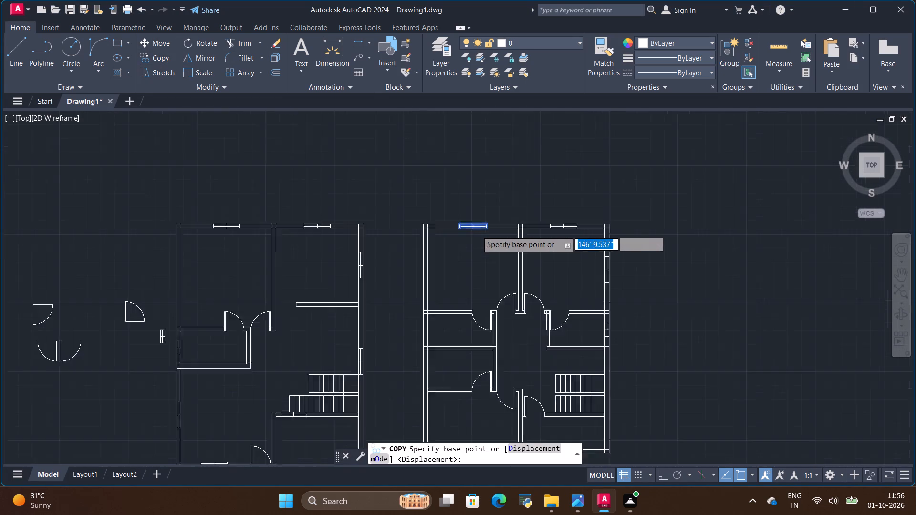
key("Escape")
Copy the left-hand 2nd bedroom's top-wall window 82'-1" straight down into the M bedroom's bottom outer wall on the first floor.
scroll(474, 410, "up", 2)
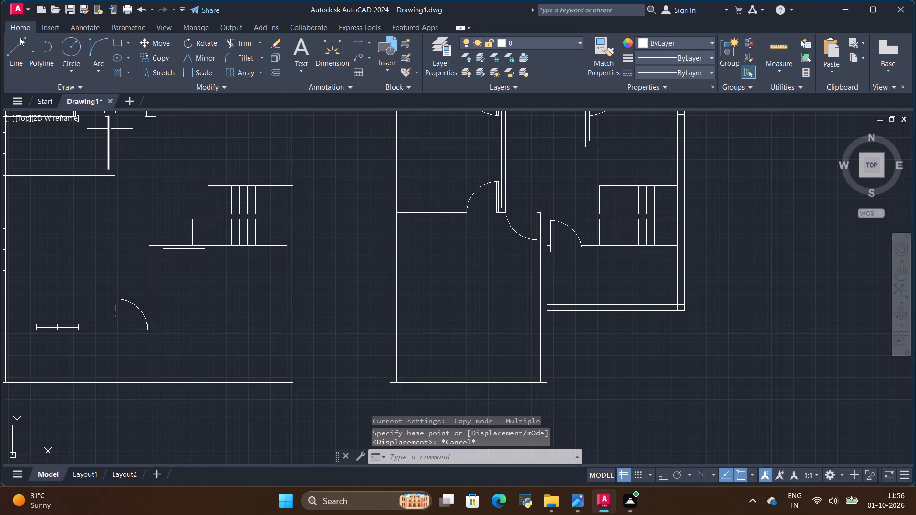
scroll(527, 397, "down", 2)
scroll(498, 225, "up", 4)
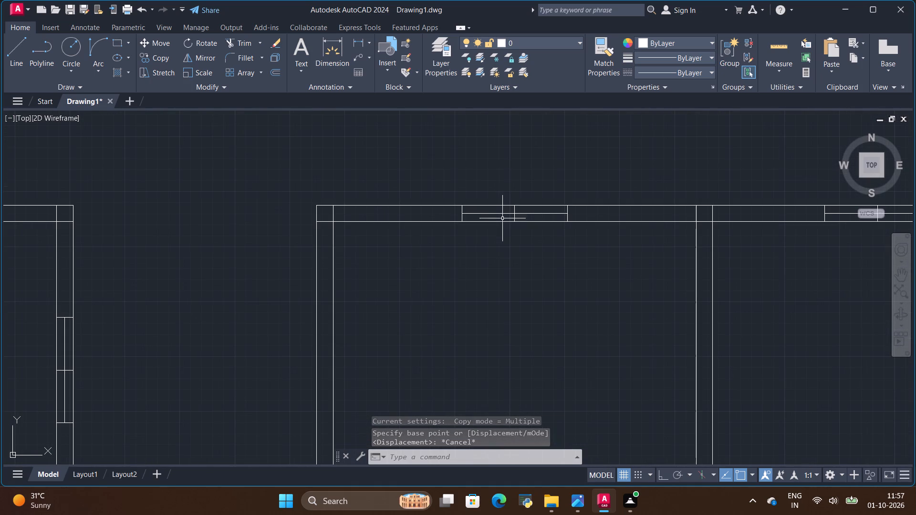
left_click(511, 212)
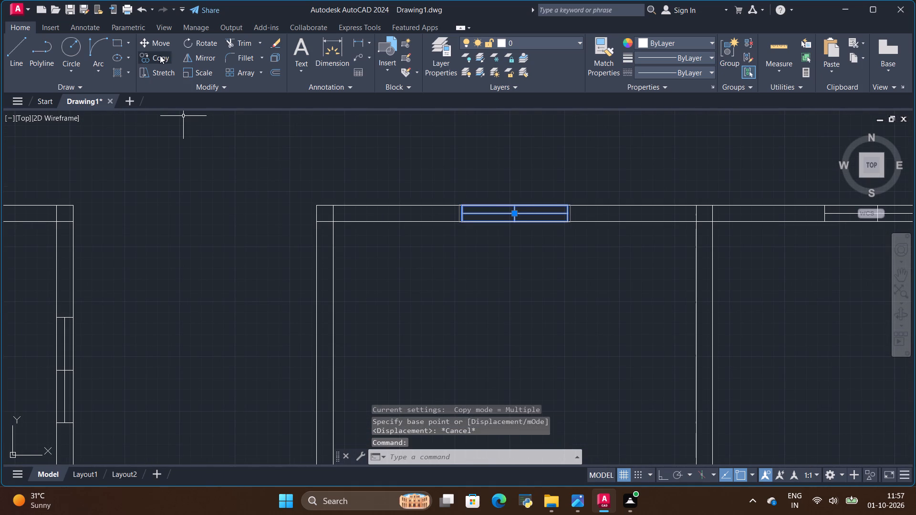
left_click(160, 55)
scroll(521, 223, "up", 2)
left_click(501, 221)
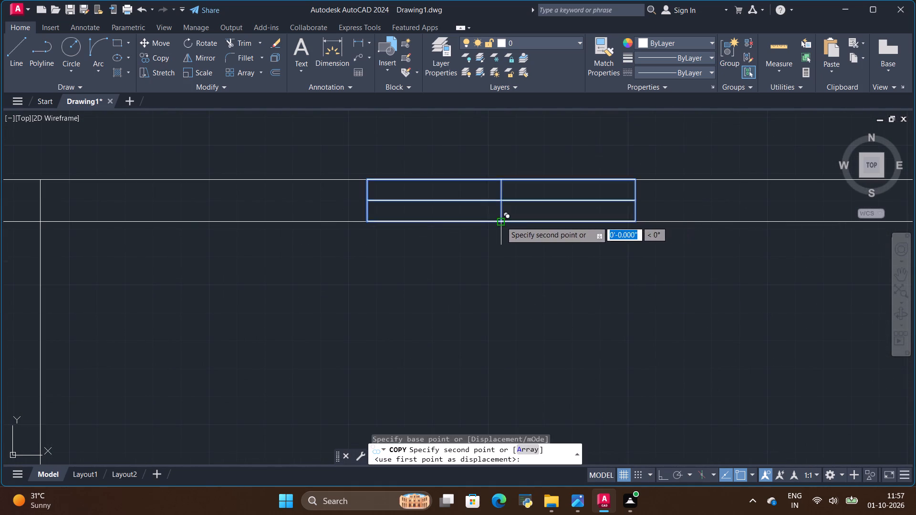
scroll(533, 236, "down", 8)
scroll(488, 314, "up", 2)
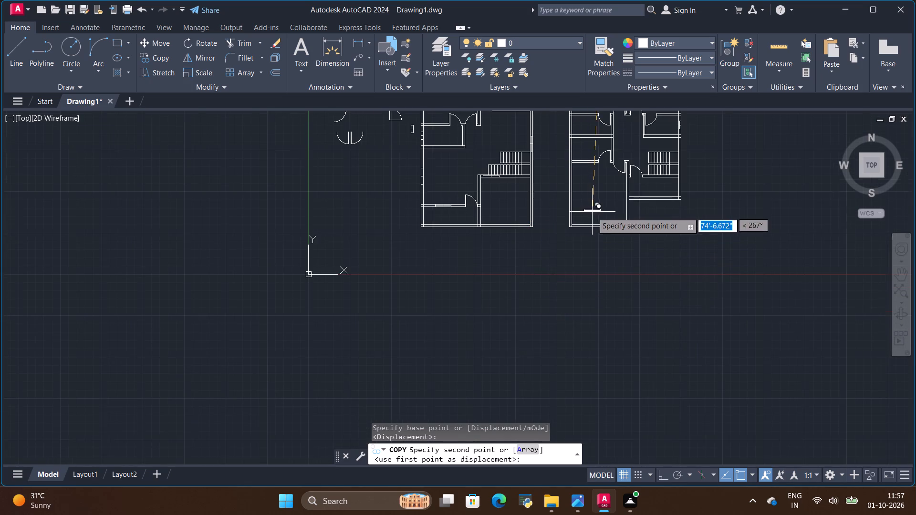
scroll(592, 213, "up", 2)
left_click(603, 249)
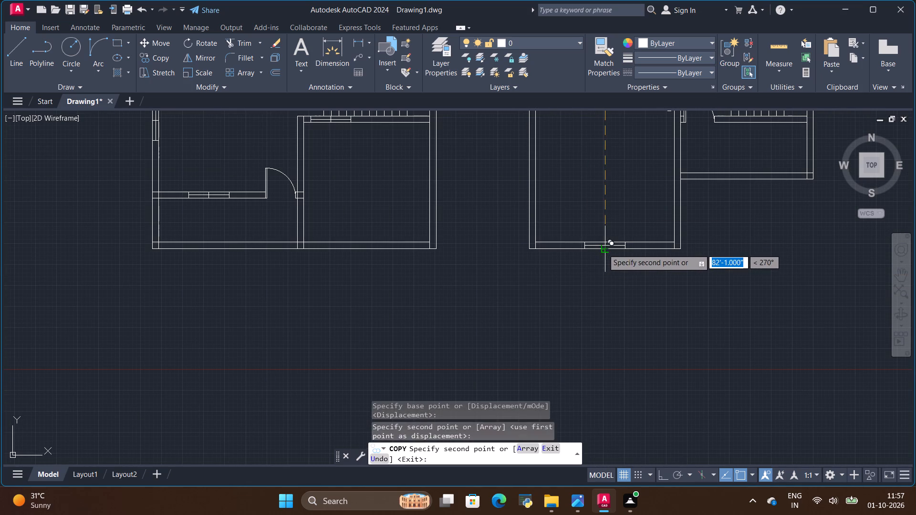
key("Escape")
Compare the first floor plan with the reference image, looking for the windows of the left-hand rooms and toilets.
scroll(616, 289, "down", 2)
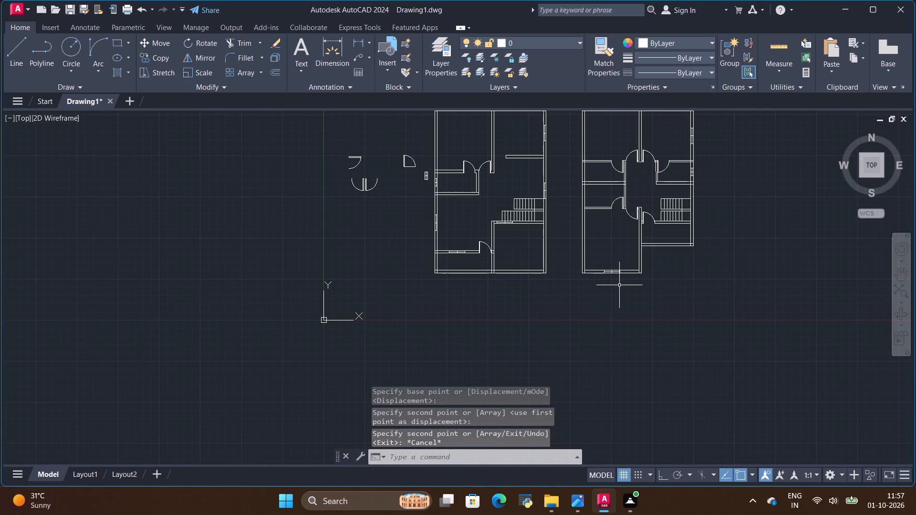
key("alt+Tab")
scroll(670, 298, "down", 1)
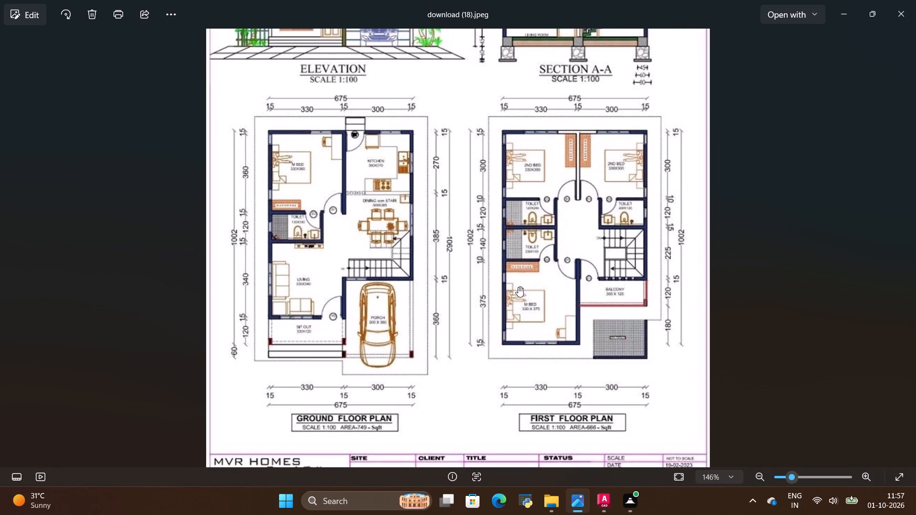
scroll(518, 287, "up", 2)
key("alt+Tab")
scroll(614, 299, "down", 1)
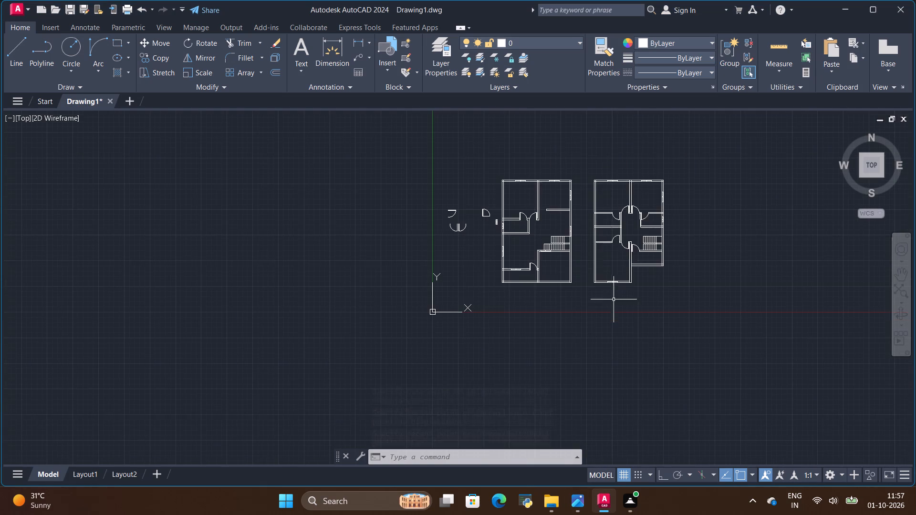
scroll(615, 227, "up", 2)
scroll(615, 227, "down", 1)
key("alt+Tab")
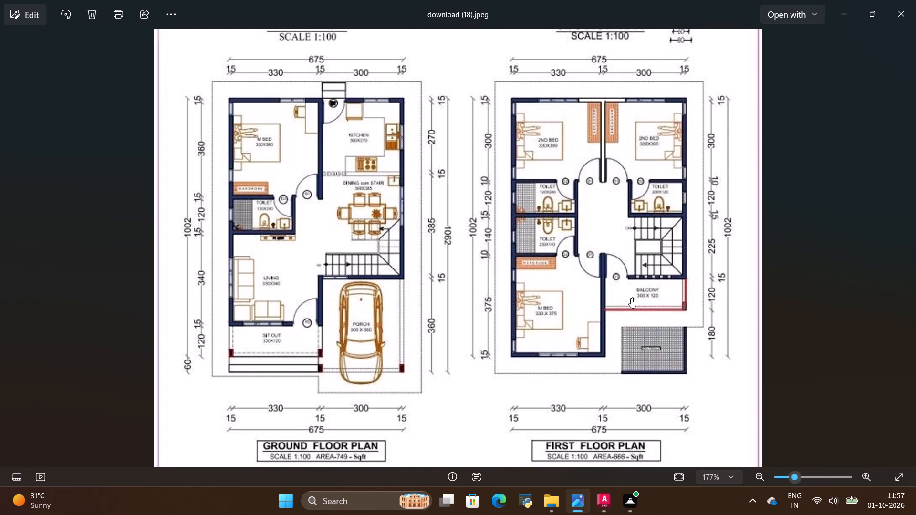
key("alt+Tab")
key("alt+Tab")
key("alt+Tab")
key("alt+Tab")
key("alt+Tab")
Draw a line along the inner face of the upper left-hand first floor toilet's outer wall, from its top wall to its bottom wall.
scroll(575, 210, "up", 2)
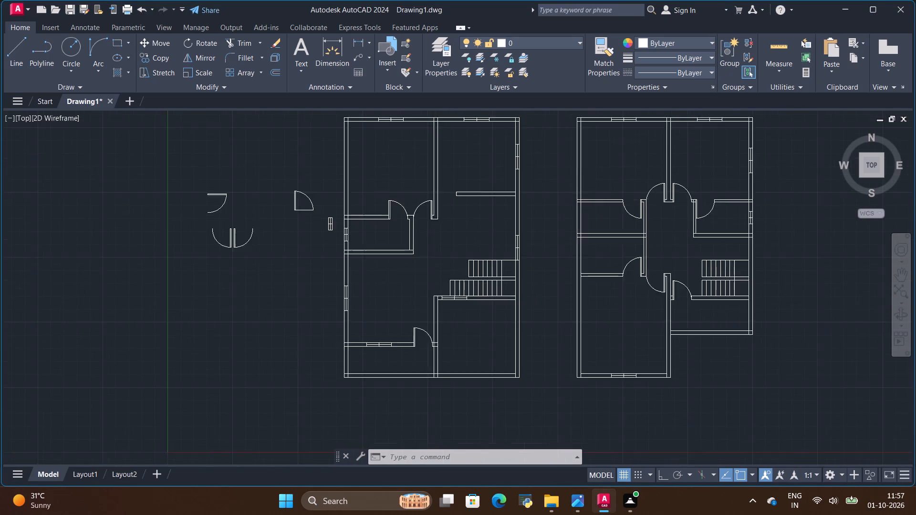
scroll(579, 219, "up", 2)
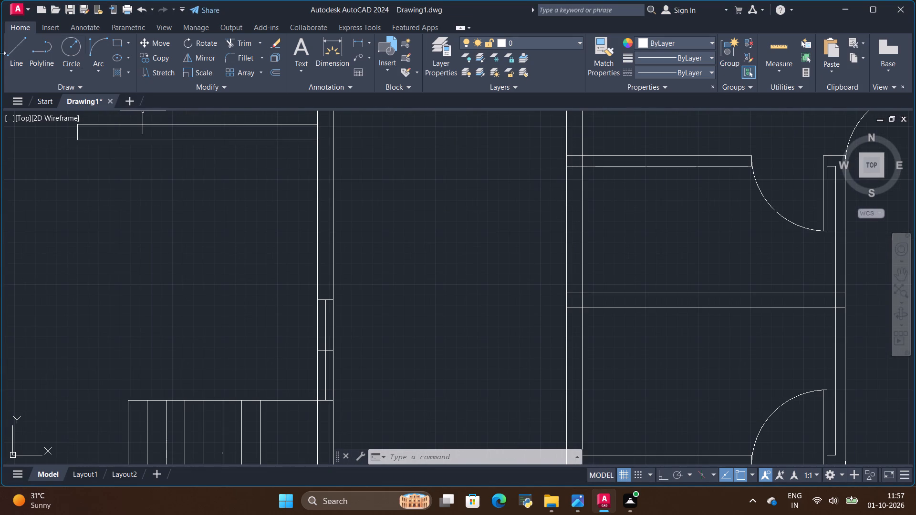
left_click(14, 51)
left_click(582, 165)
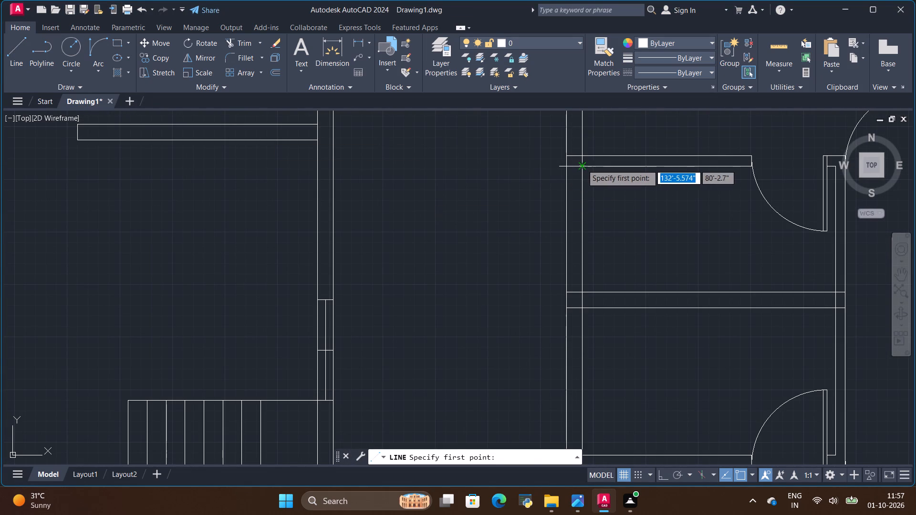
left_click(581, 293)
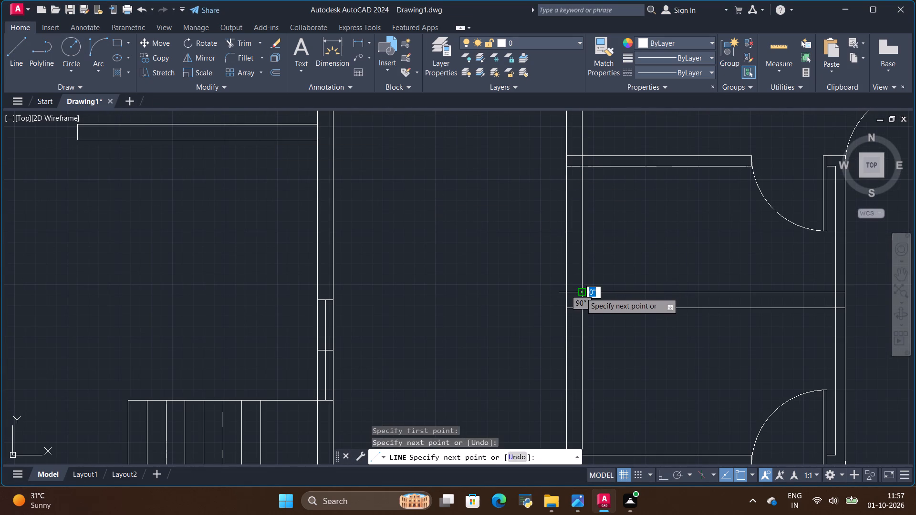
key("Escape")
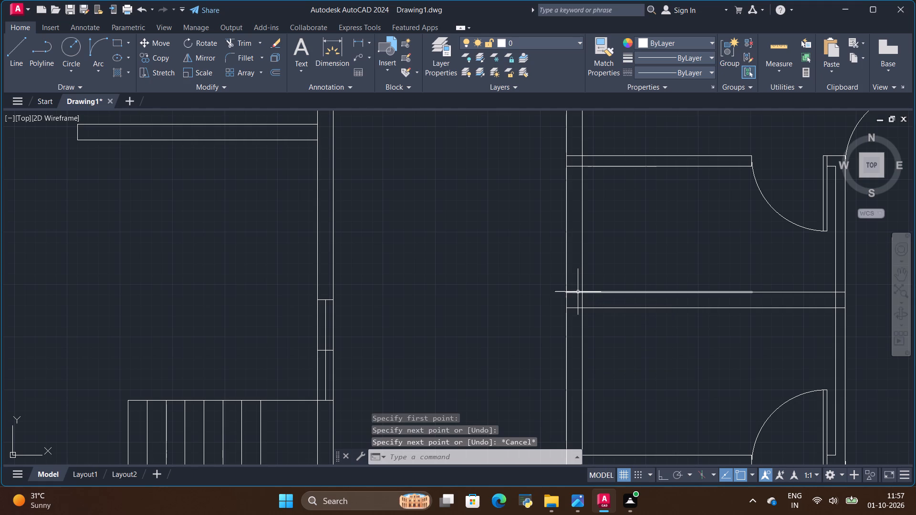
Draw a line along the inner face of the lower left-hand first floor toilet's outer wall, from its bottom wall to its top wall.
left_click(15, 45)
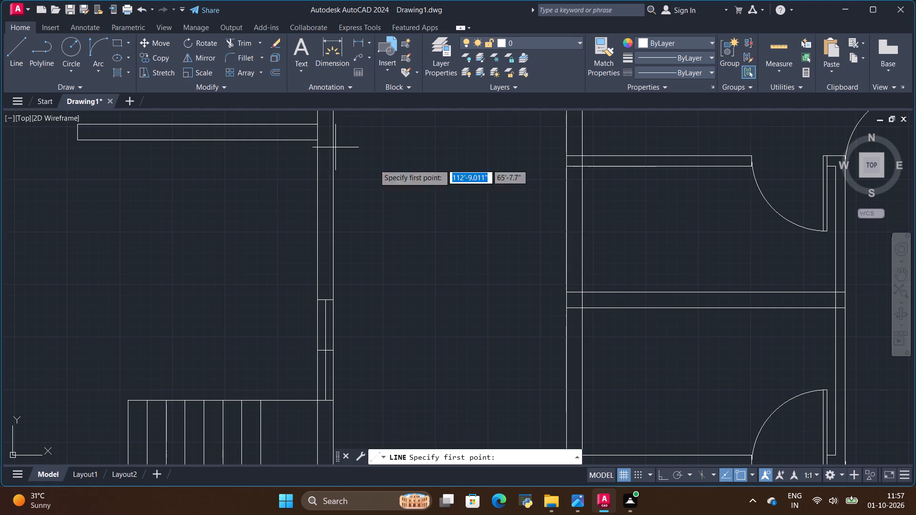
scroll(416, 181, "down", 1)
scroll(519, 348, "up", 1)
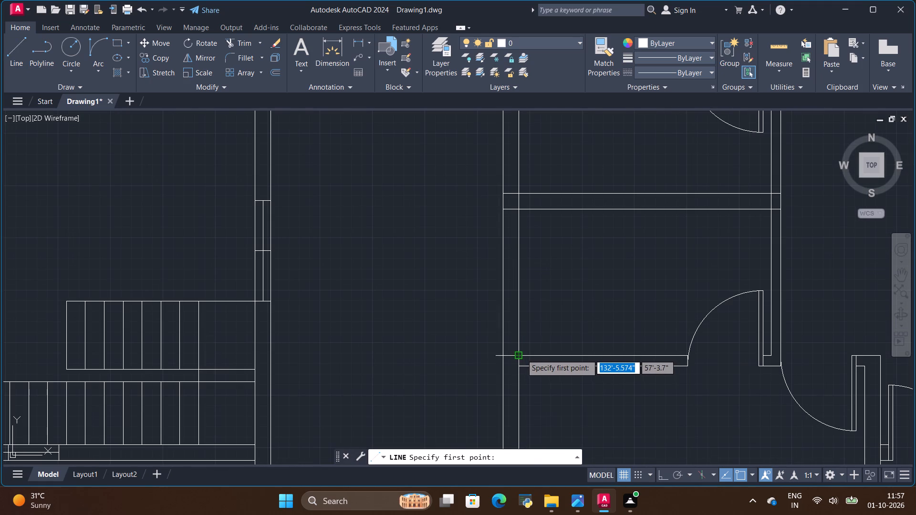
left_click(521, 354)
left_click(520, 211)
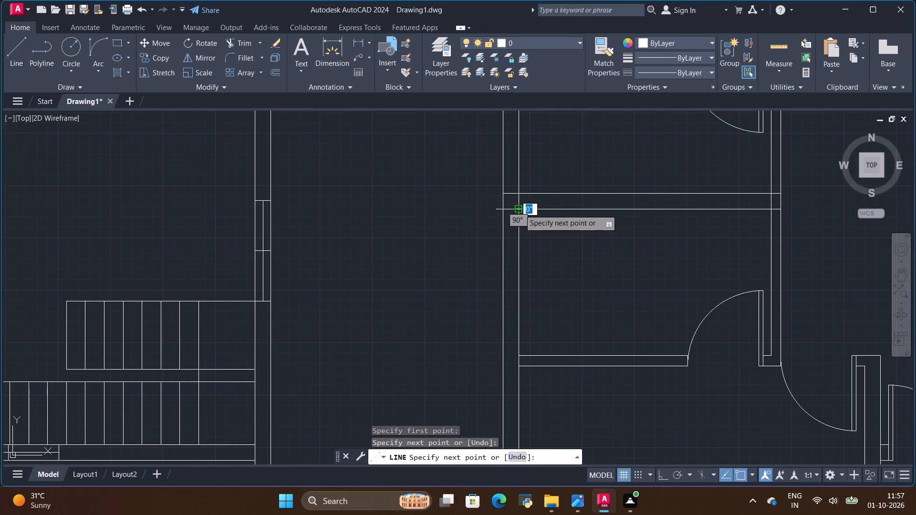
Copy the spare small vertical window from beside the ground floor plan into the middle of the upper left-hand first floor toilet's outer wall.
key("Escape")
scroll(504, 327, "down", 2)
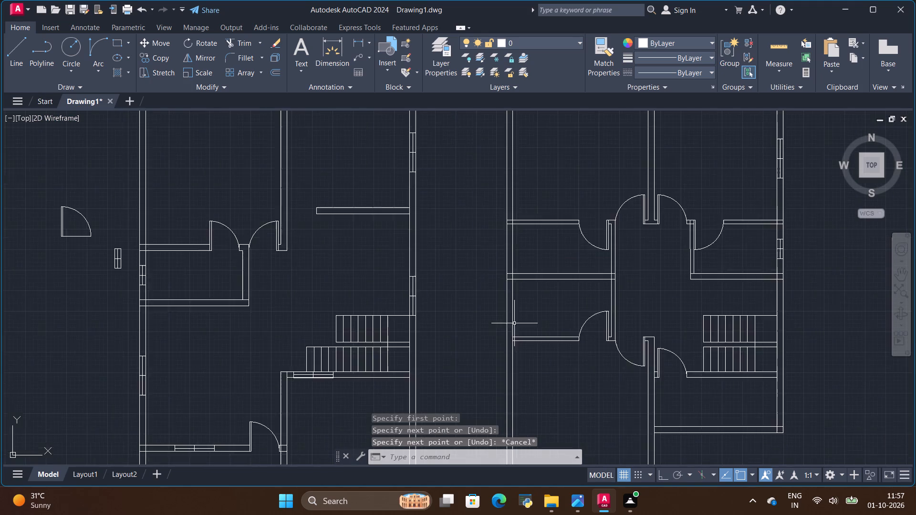
scroll(516, 322, "down", 1)
scroll(287, 289, "up", 2)
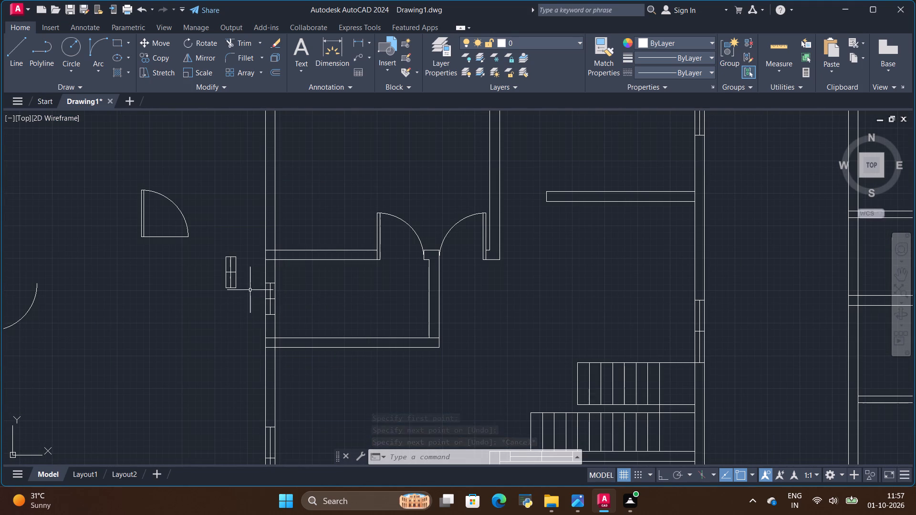
left_click(237, 276)
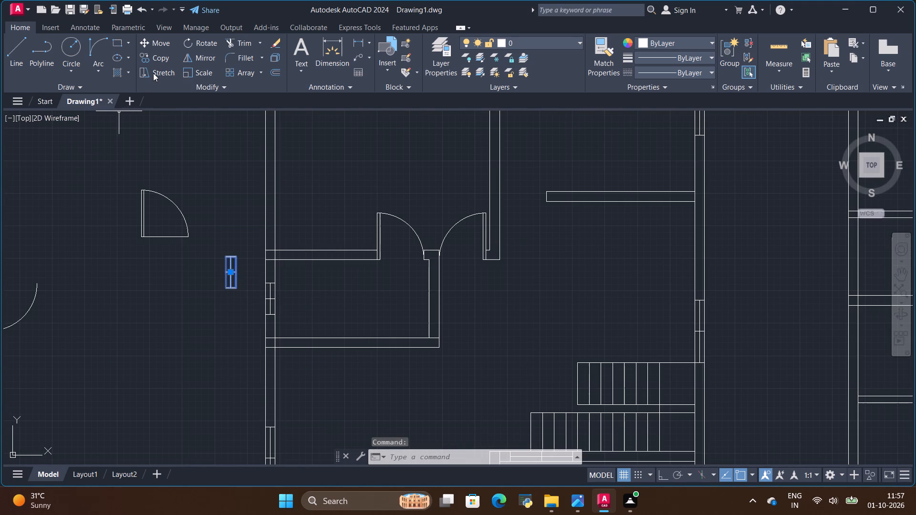
left_click(165, 57)
scroll(240, 407, "up", 2)
scroll(224, 324, "down", 2)
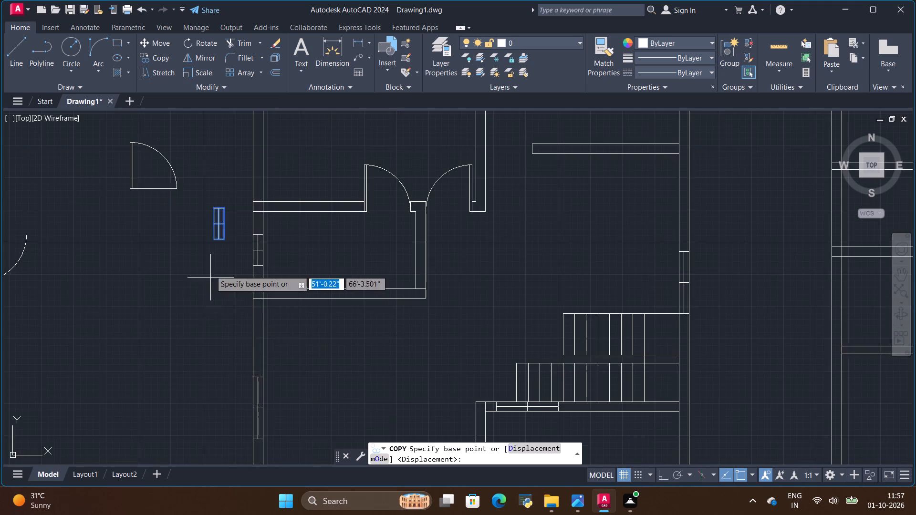
scroll(211, 248, "up", 1)
left_click(215, 211)
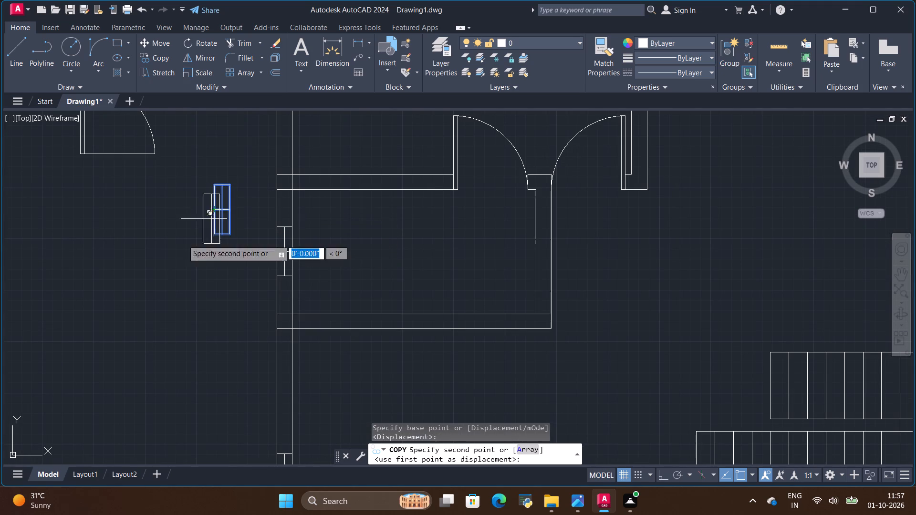
scroll(235, 390, "down", 2)
scroll(647, 313, "up", 2)
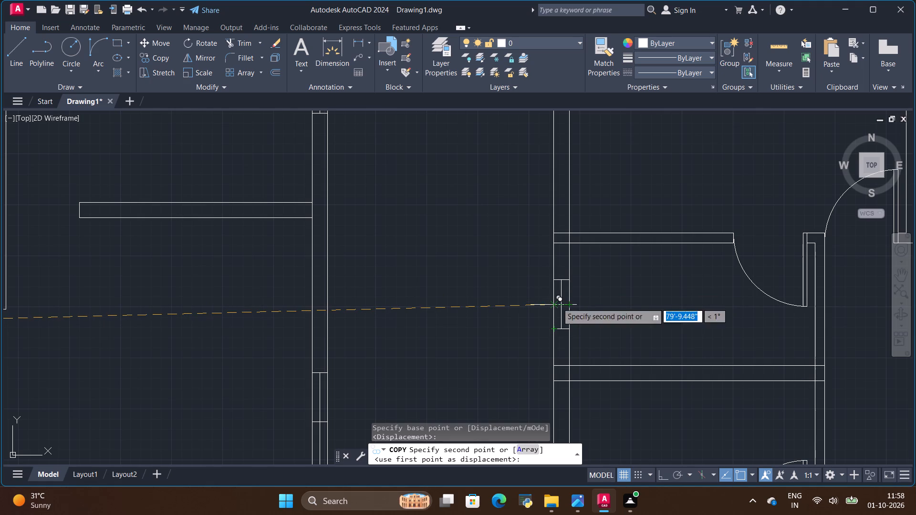
left_click(557, 303)
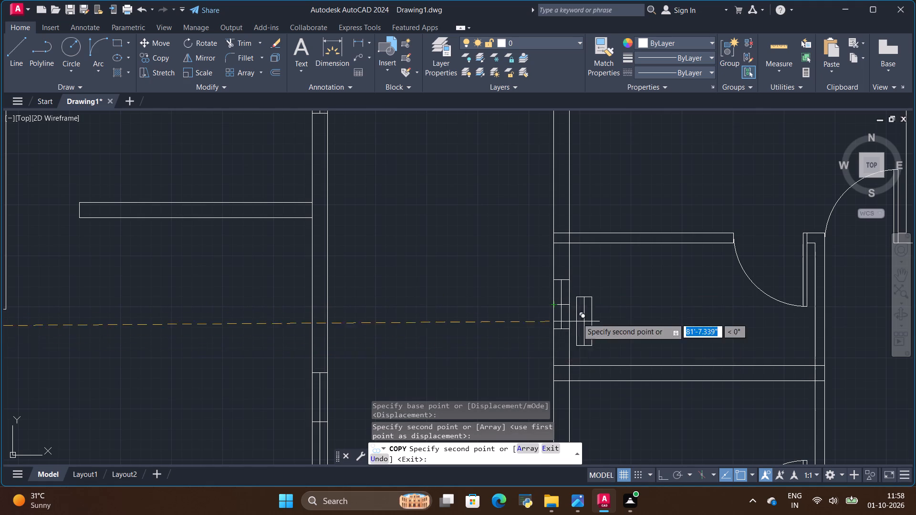
Place another copy of the small window in the outer wall of the lower left-hand first floor toilet.
scroll(579, 312, "down", 2)
scroll(571, 362, "up", 2)
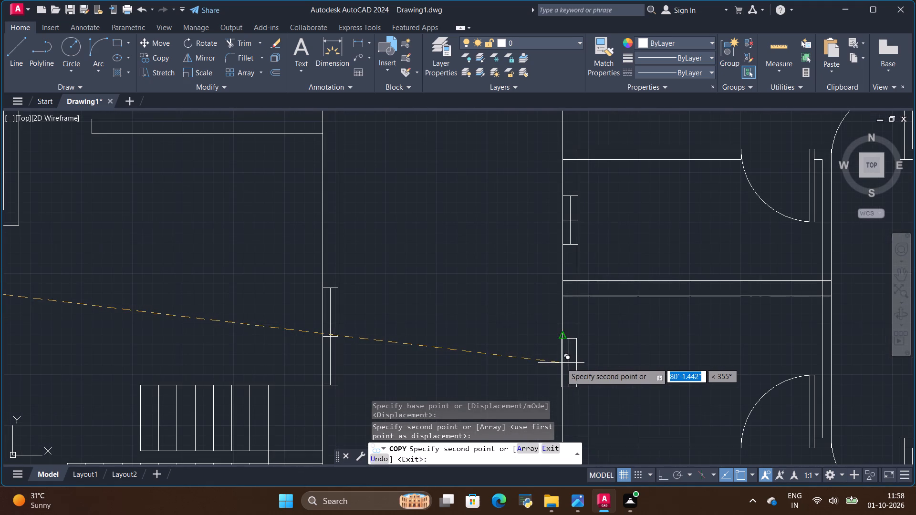
left_click(562, 360)
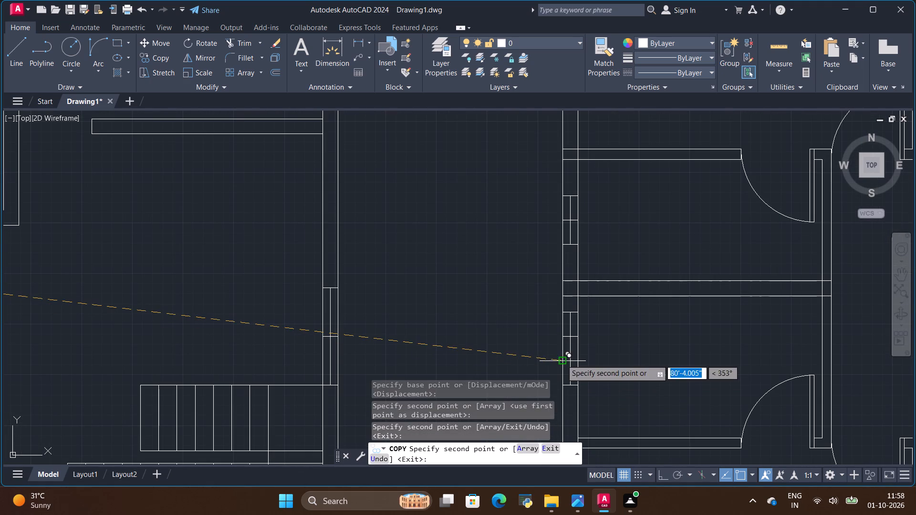
key("Escape")
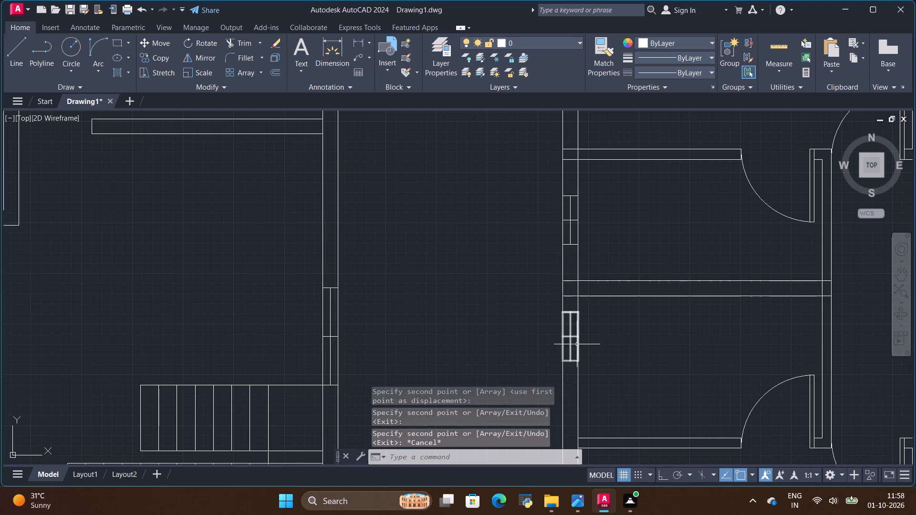
Move the lower left-hand toilet's window down the outer wall, centring it between the toilet's top and bottom walls.
left_click(568, 336)
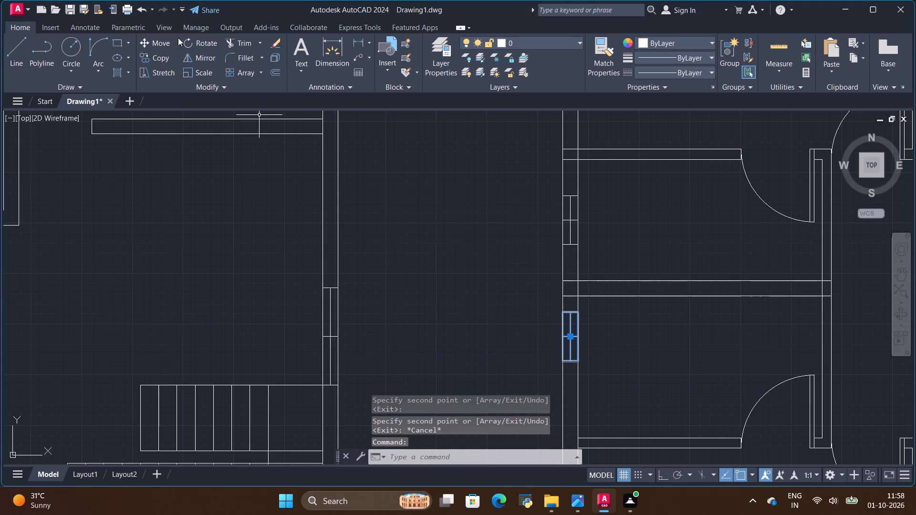
left_click(164, 40)
scroll(608, 288, "down", 1)
scroll(607, 337, "up", 3)
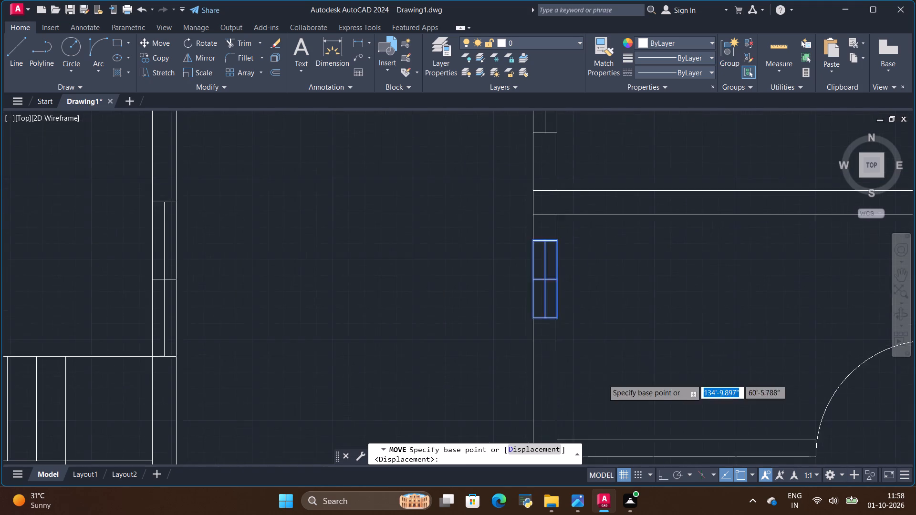
left_click(527, 217)
scroll(583, 303, "down", 3)
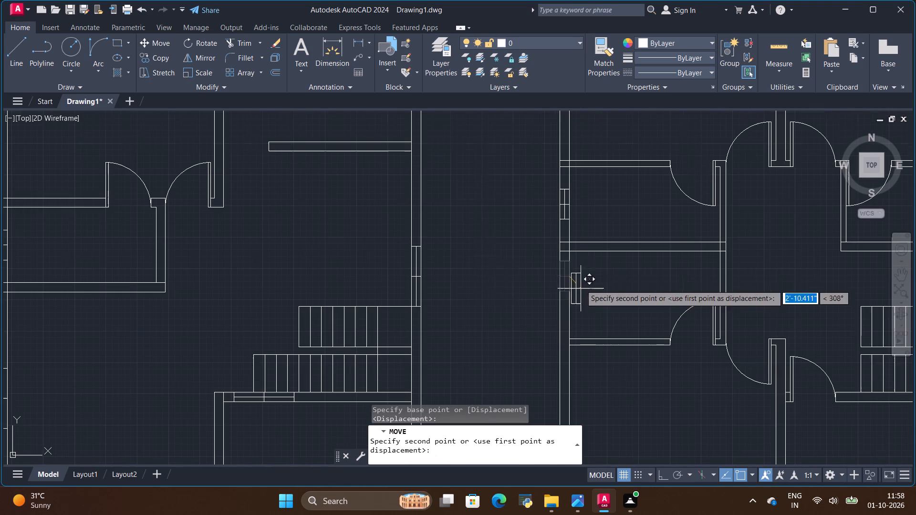
left_click(569, 292)
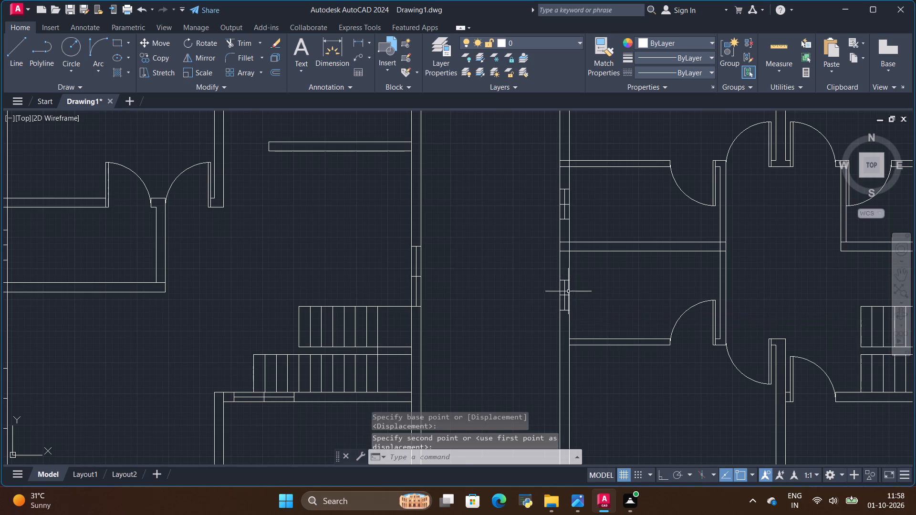
key("Escape")
Compare the first floor plan with the reference image, checking the window positions around its outer walls.
scroll(528, 308, "up", 2)
scroll(529, 308, "down", 1)
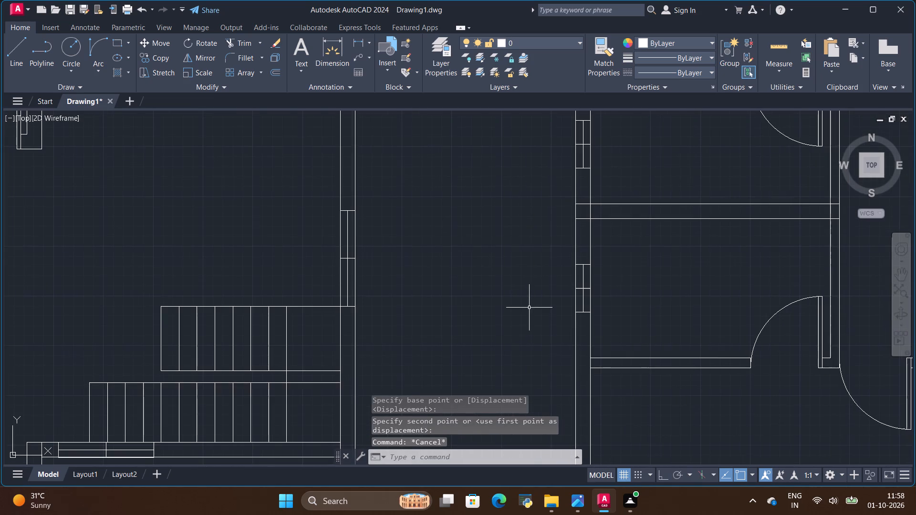
scroll(529, 308, "down", 1)
scroll(603, 319, "down", 2)
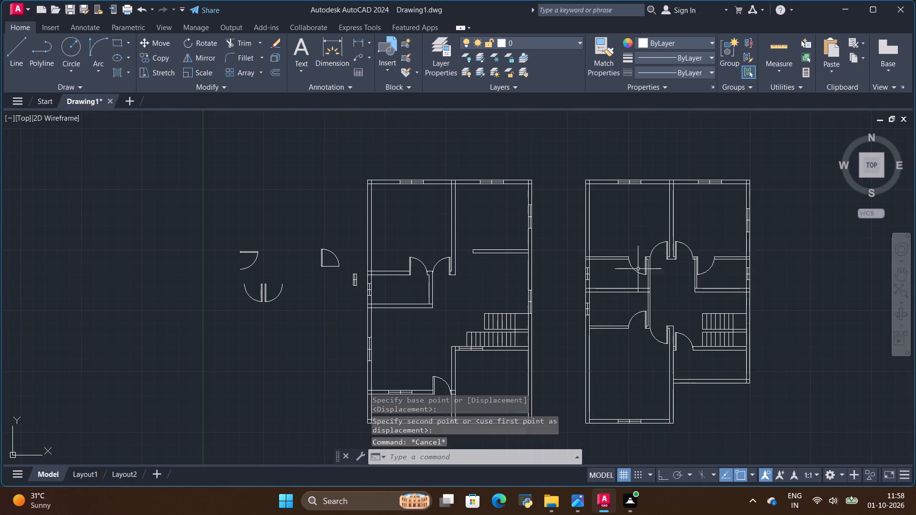
scroll(650, 226, "down", 1)
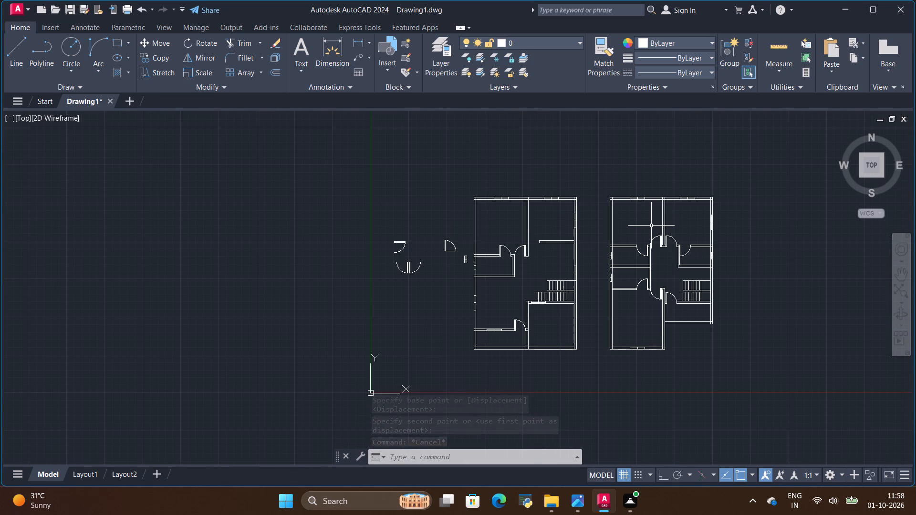
key("alt+Tab")
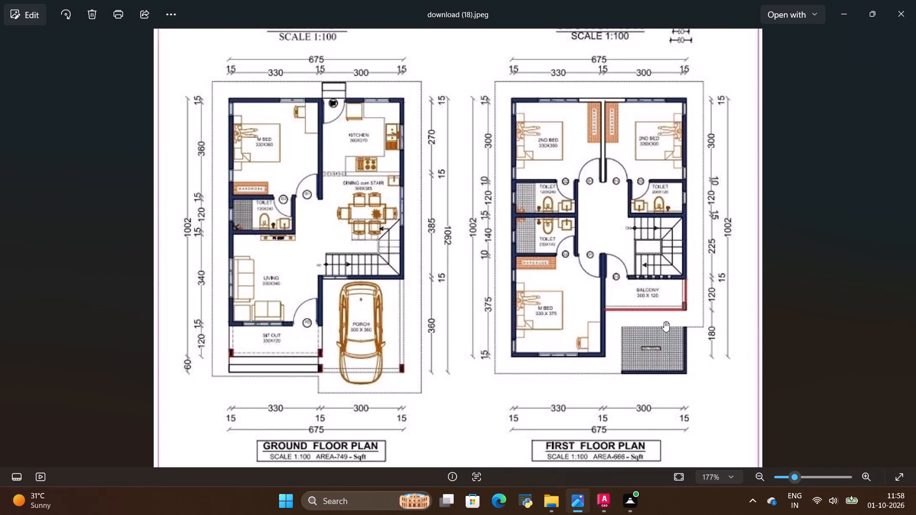
key("alt+Tab")
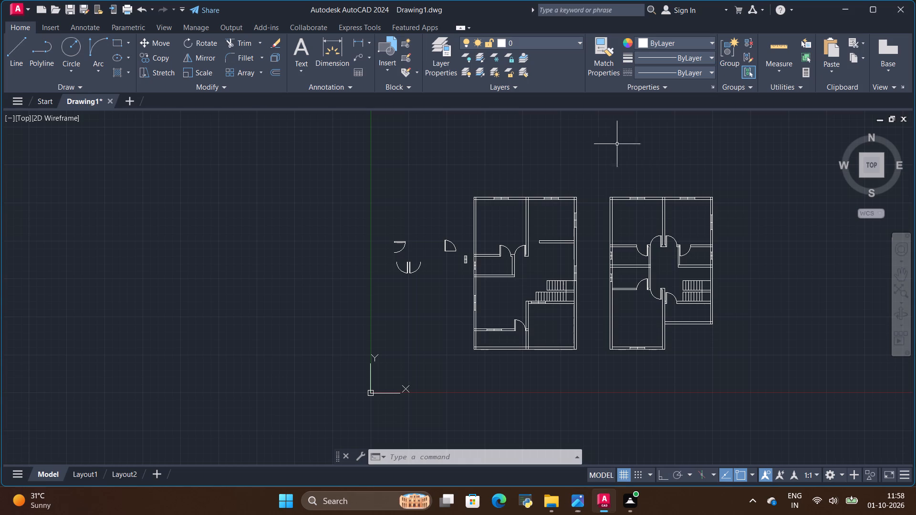
scroll(661, 216, "up", 2)
key("alt+Tab")
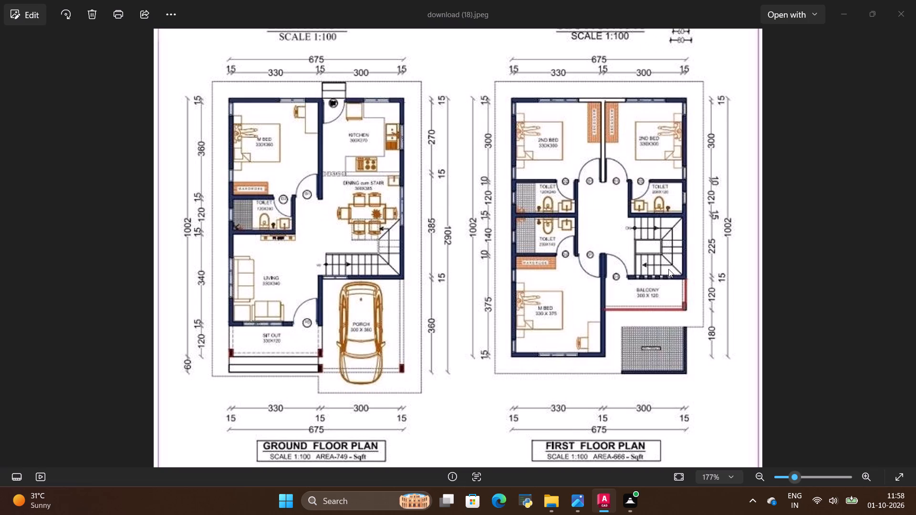
key("alt+Tab")
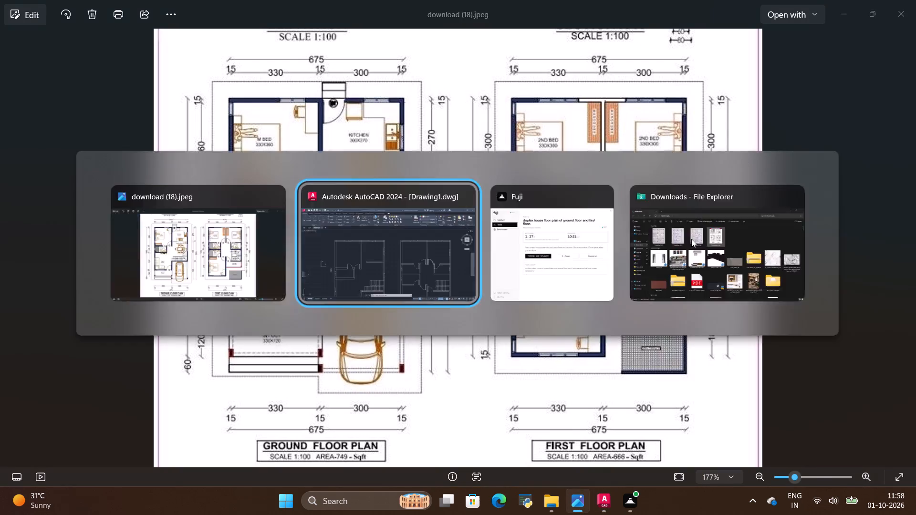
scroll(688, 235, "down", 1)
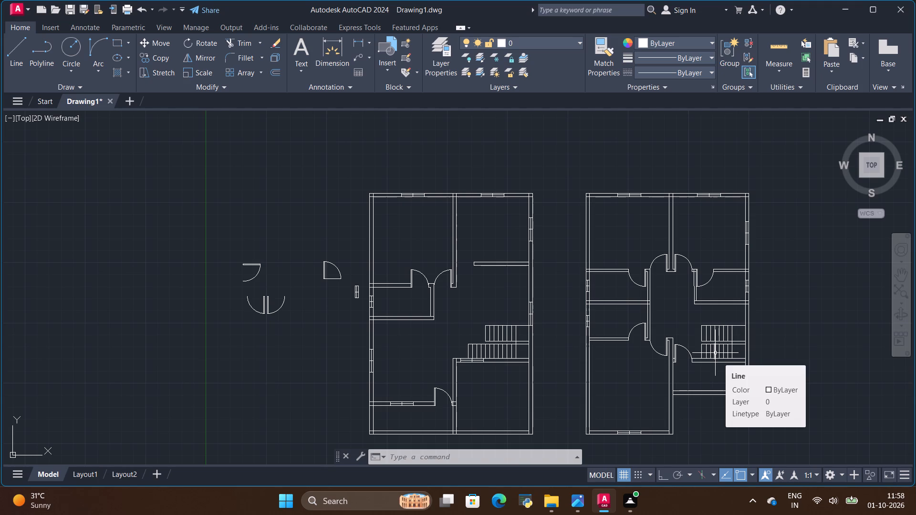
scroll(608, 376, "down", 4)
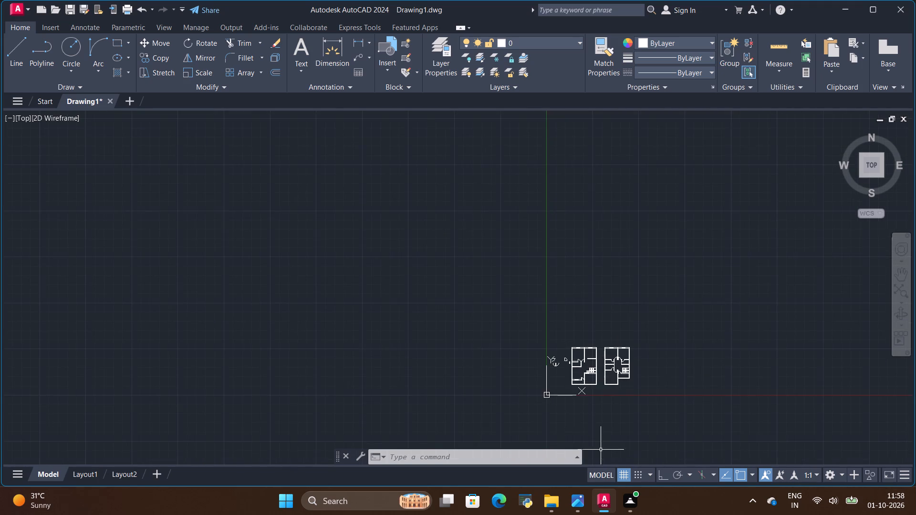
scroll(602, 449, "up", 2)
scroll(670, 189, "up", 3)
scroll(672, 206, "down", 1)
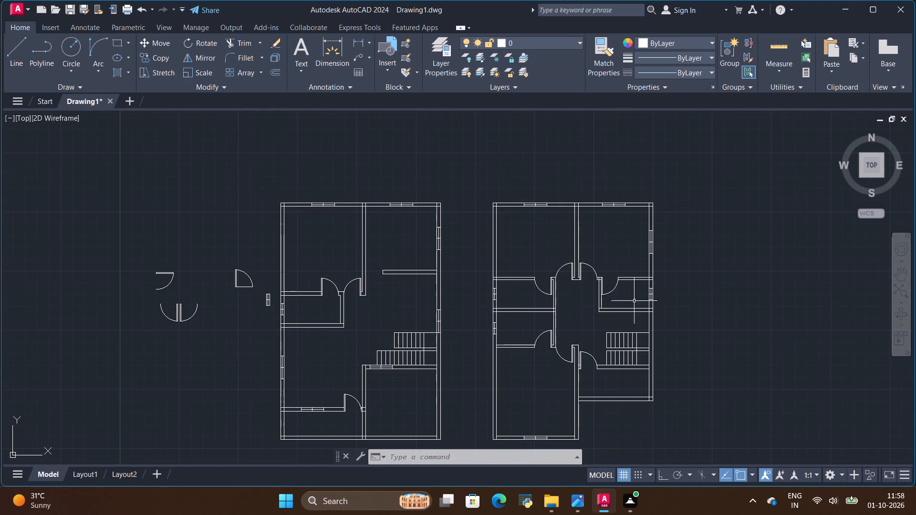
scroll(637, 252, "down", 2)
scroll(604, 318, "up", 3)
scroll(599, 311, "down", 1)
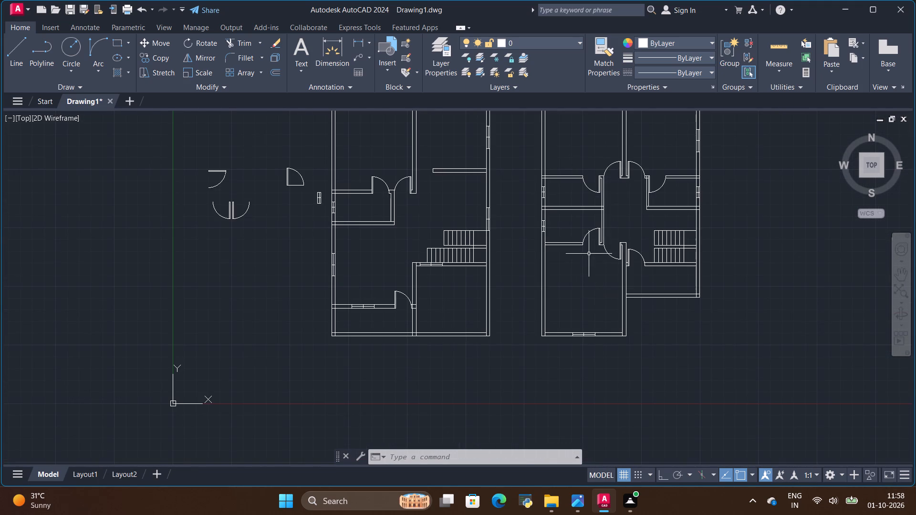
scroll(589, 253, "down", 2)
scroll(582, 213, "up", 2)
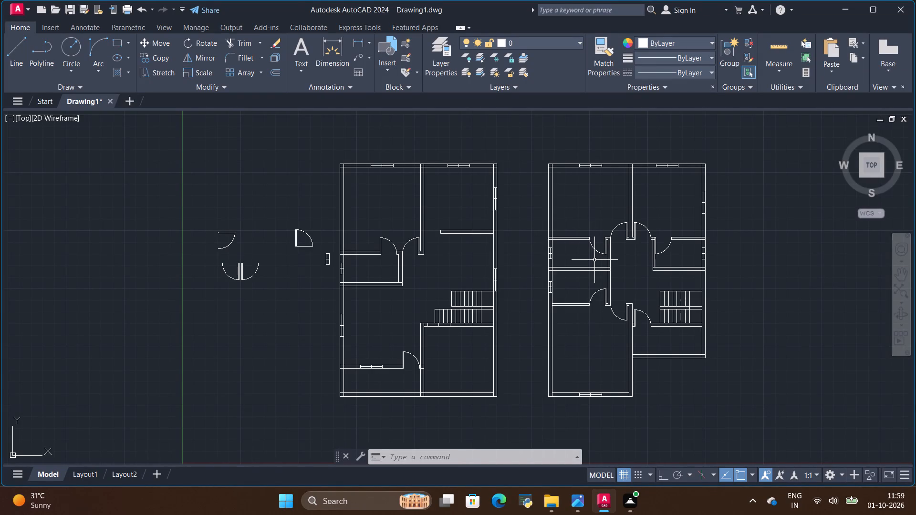
Compare both floor plans with the reference image, looking for missing elements around the rooms, stairs, balcony and outer walls.
key("alt+Tab")
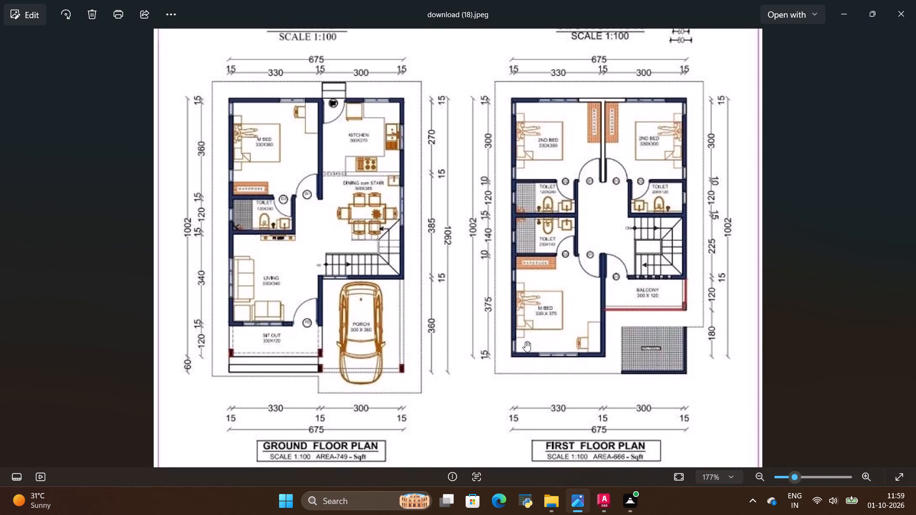
key("alt+Tab")
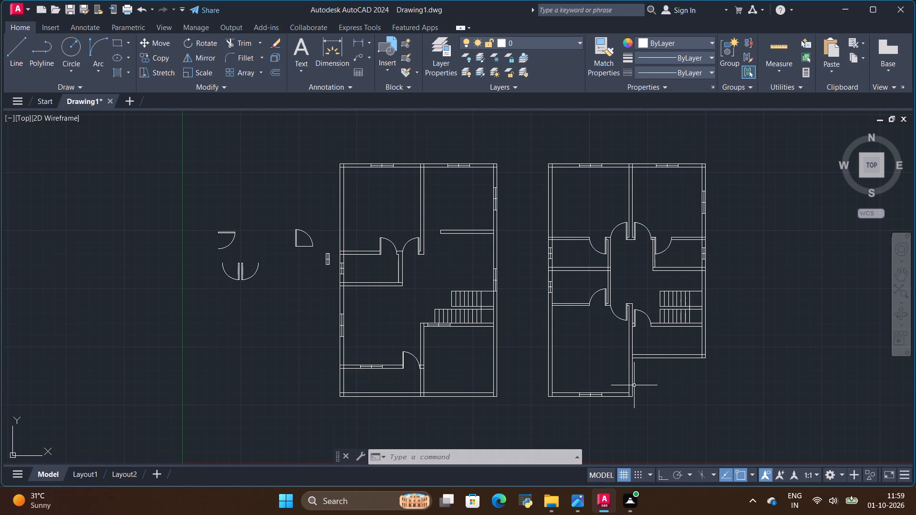
key("alt+Tab")
scroll(596, 328, "down", 2)
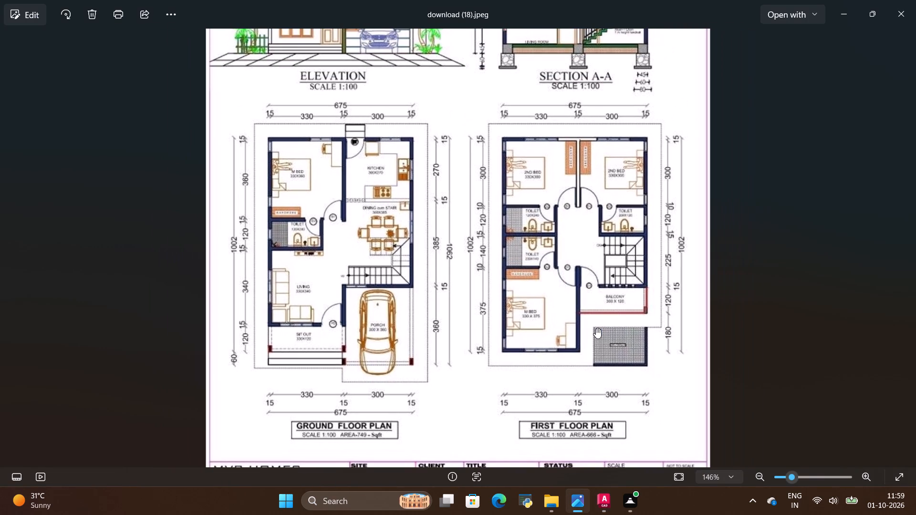
key("alt+Tab")
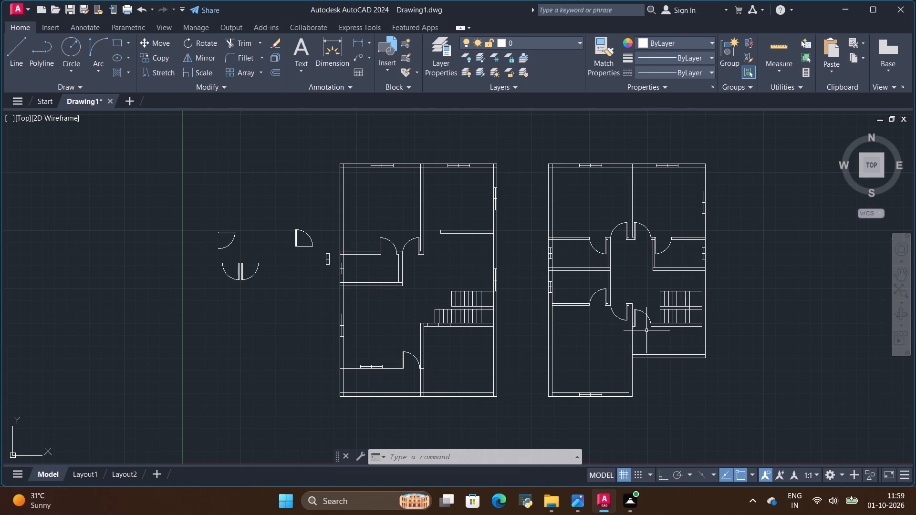
key("alt+Tab")
key("alt+Tab")
key("alt+Tab")
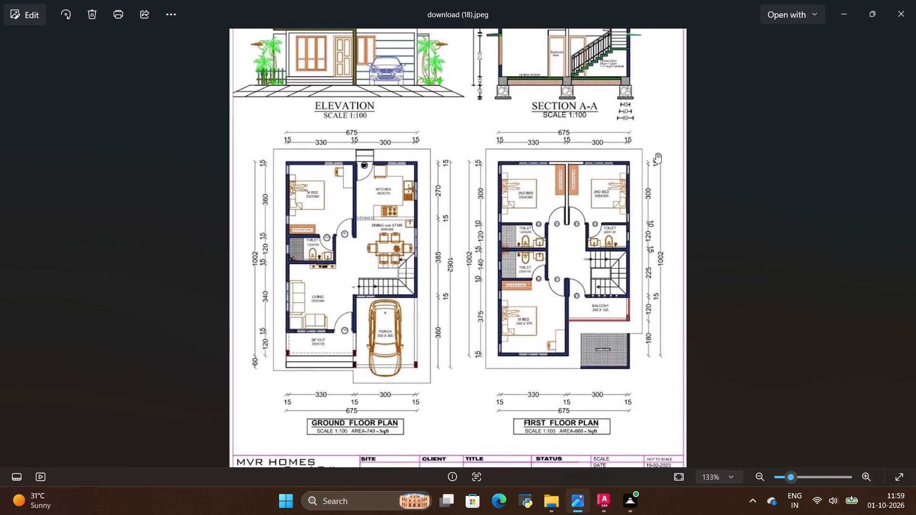
key("alt+Tab")
key("alt+Tab")
scroll(631, 221, "down", 1)
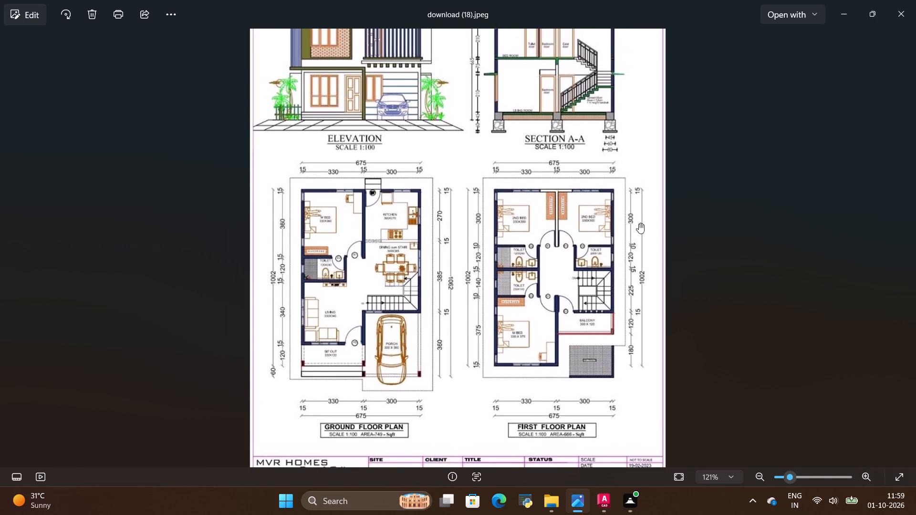
key("alt+Tab")
key("alt+Tab")
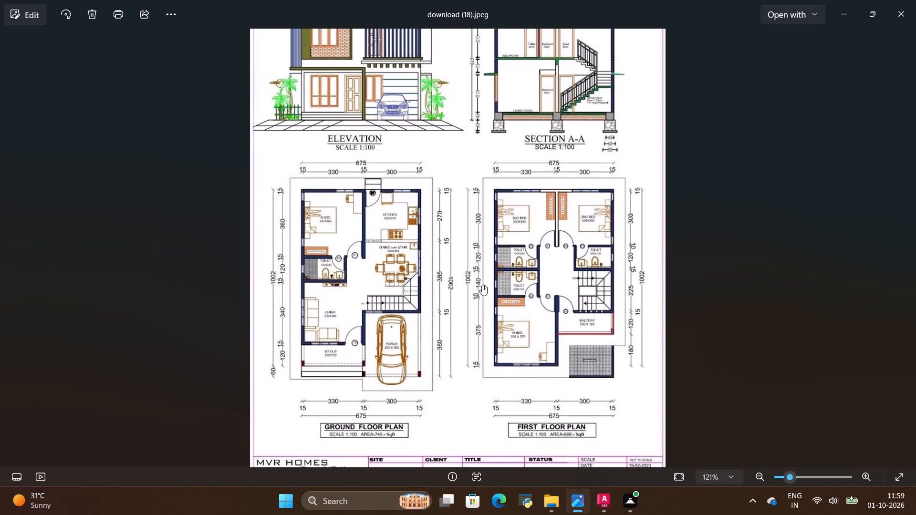
key("alt+Tab")
scroll(491, 278, "down", 1)
scroll(500, 279, "up", 2)
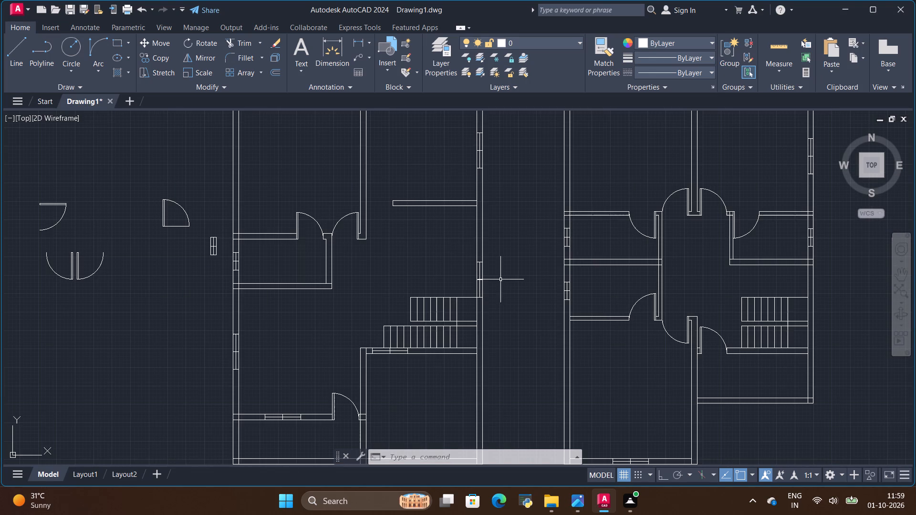
scroll(502, 278, "down", 1)
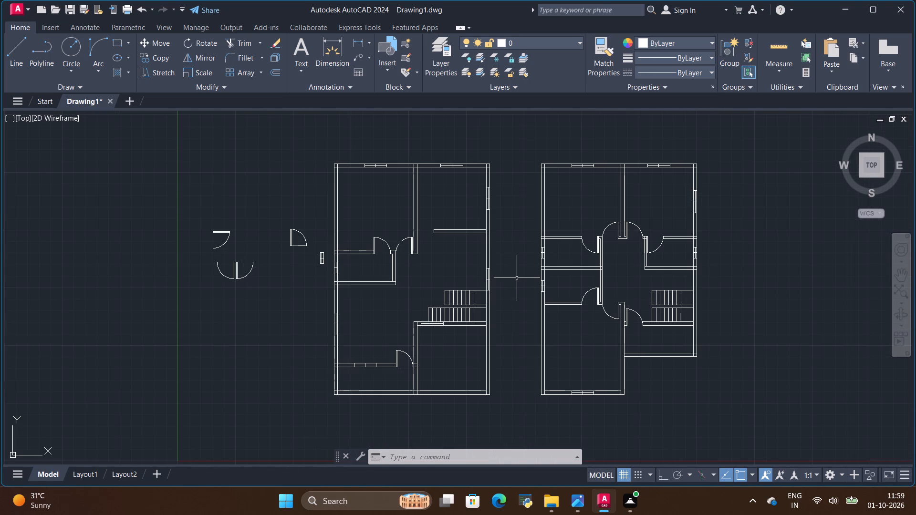
scroll(517, 278, "up", 1)
scroll(517, 278, "down", 1)
key("alt+Tab")
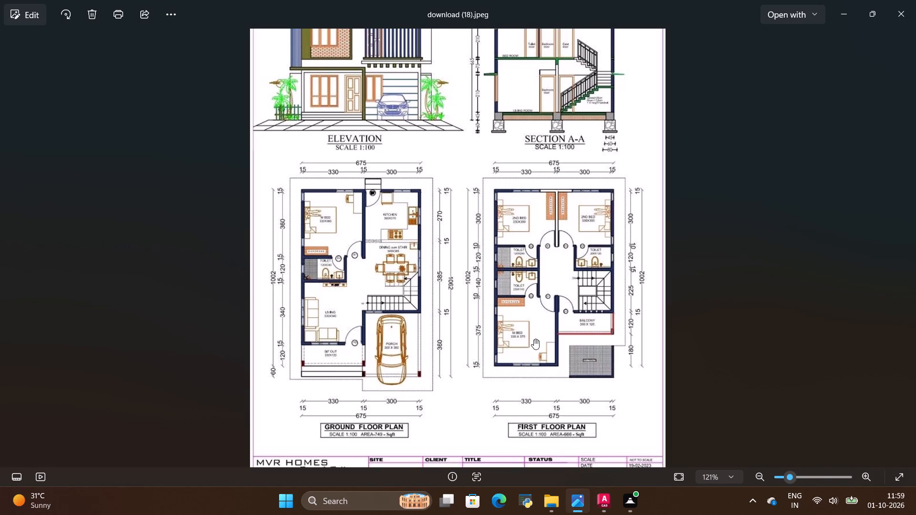
key("alt+Tab")
scroll(553, 313, "down", 1)
key("alt+Tab")
key("alt+Tab")
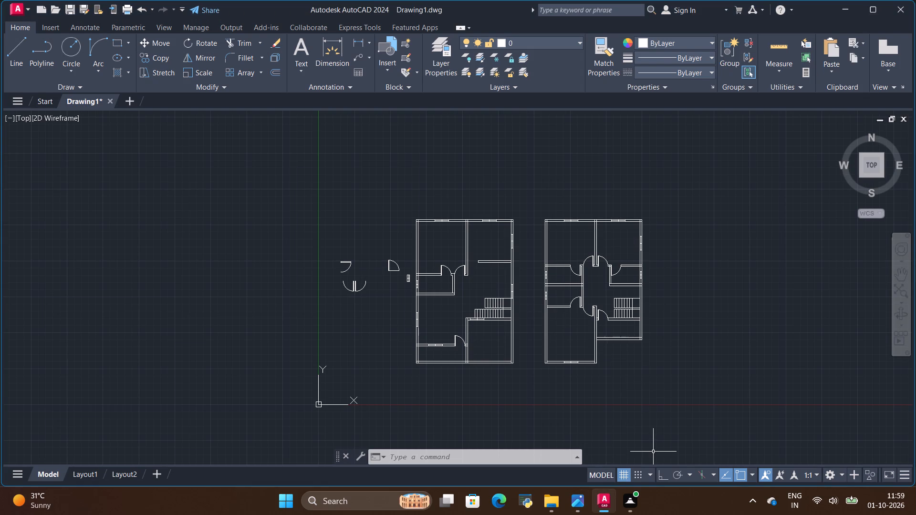
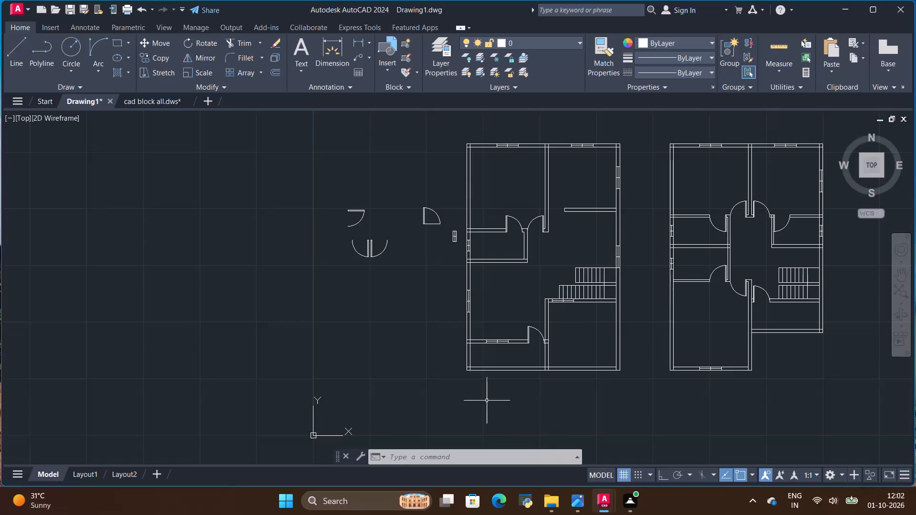
Look over the bed and chair blocks in the cad block all.dws drawing, then return to Drawing1.
left_click(147, 104)
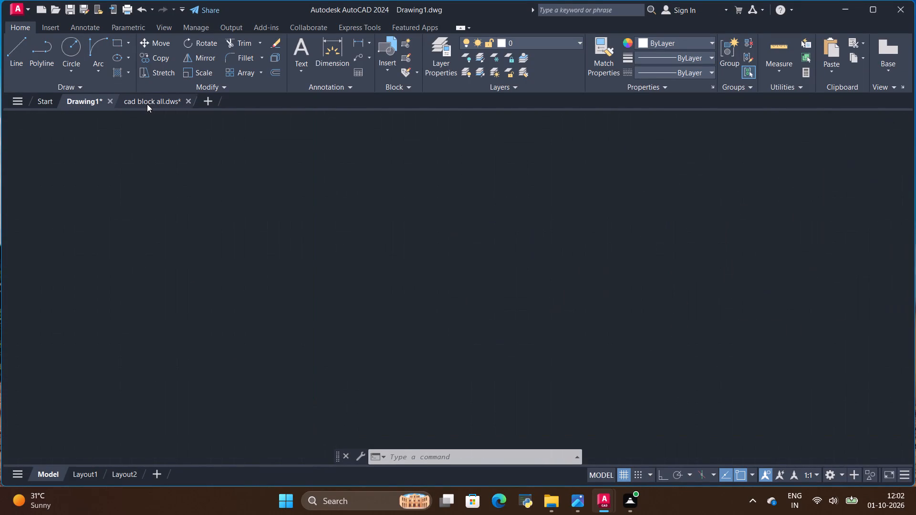
left_click(86, 100)
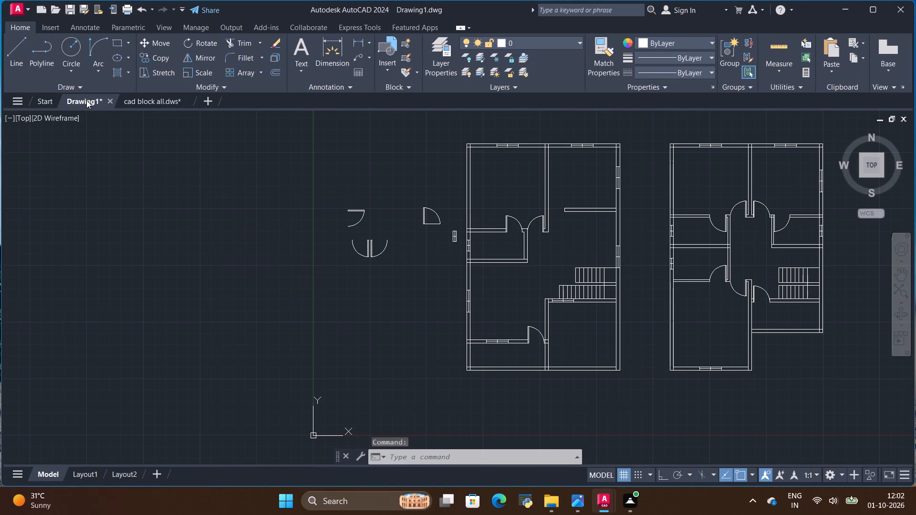
left_click(157, 96)
scroll(257, 303, "up", 1)
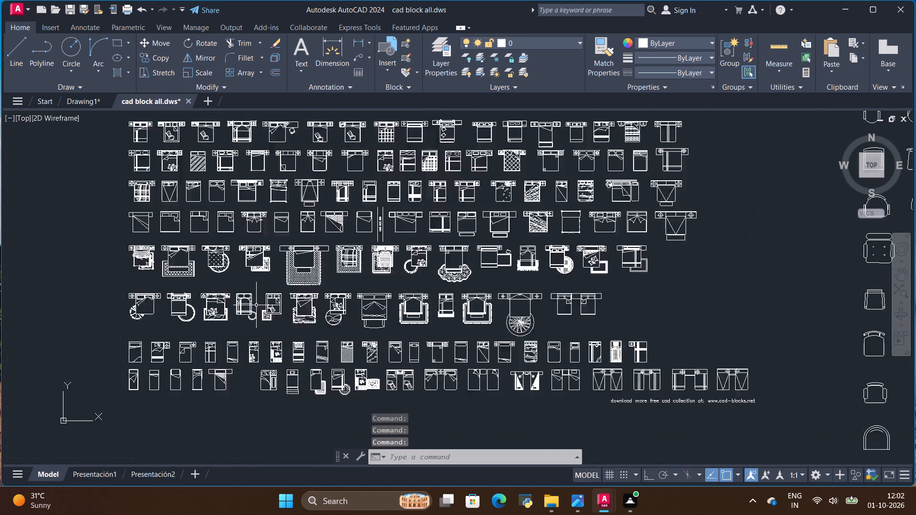
scroll(256, 306, "up", 1)
scroll(255, 305, "down", 2)
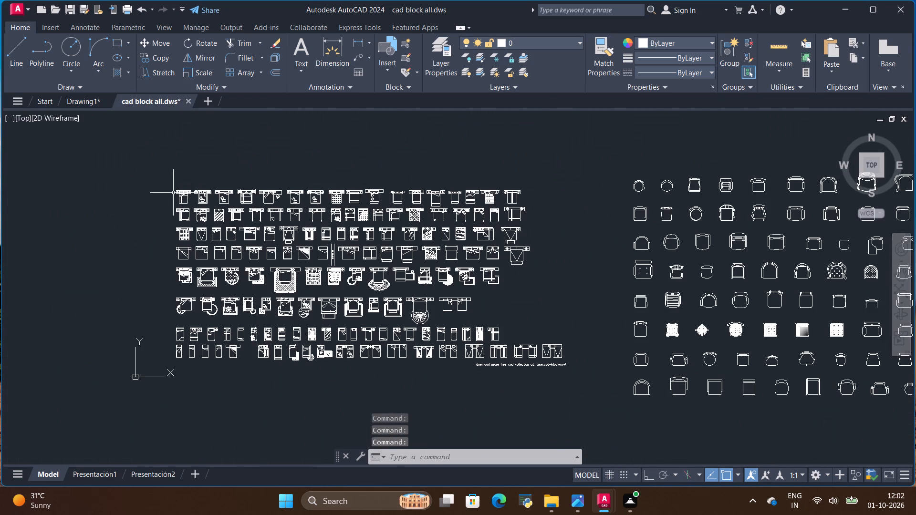
left_click(82, 105)
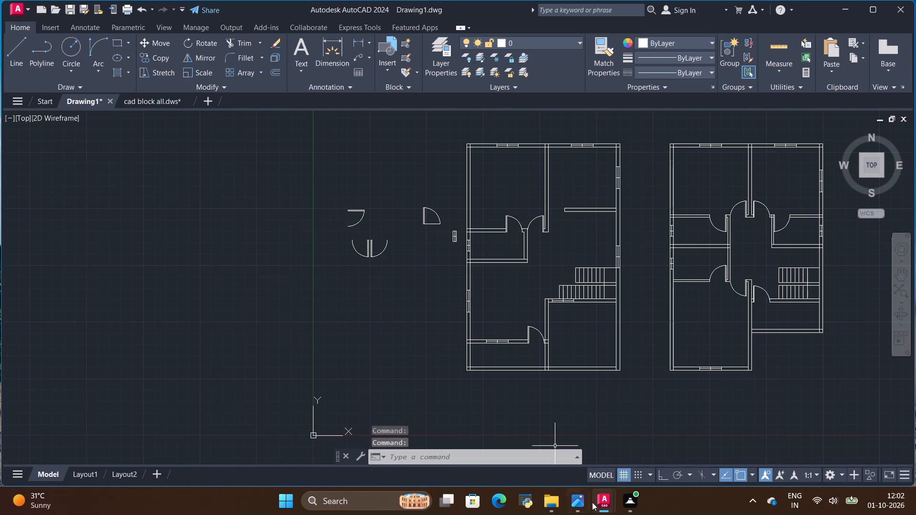
Check the reference image for the furniture and fixtures in the rooms of both floor plans, then return to Drawing1 in AutoCAD.
left_click(579, 504)
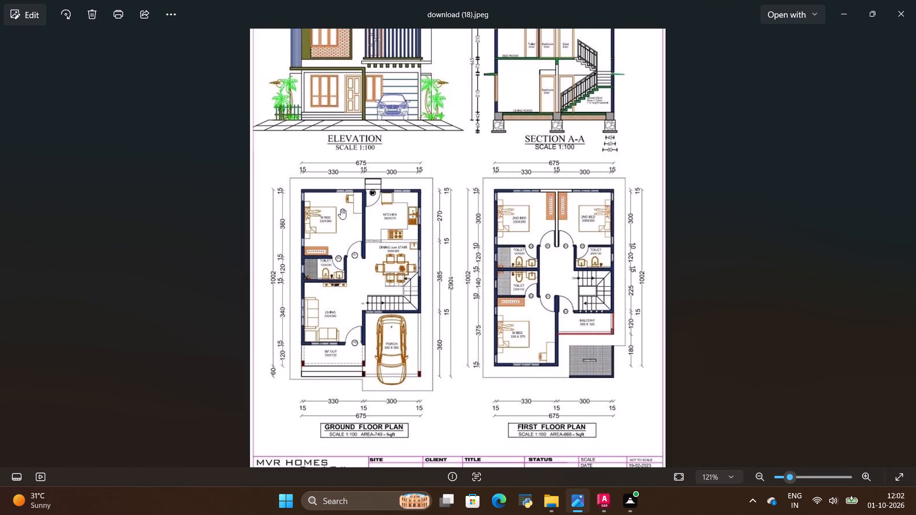
scroll(304, 208, "up", 6)
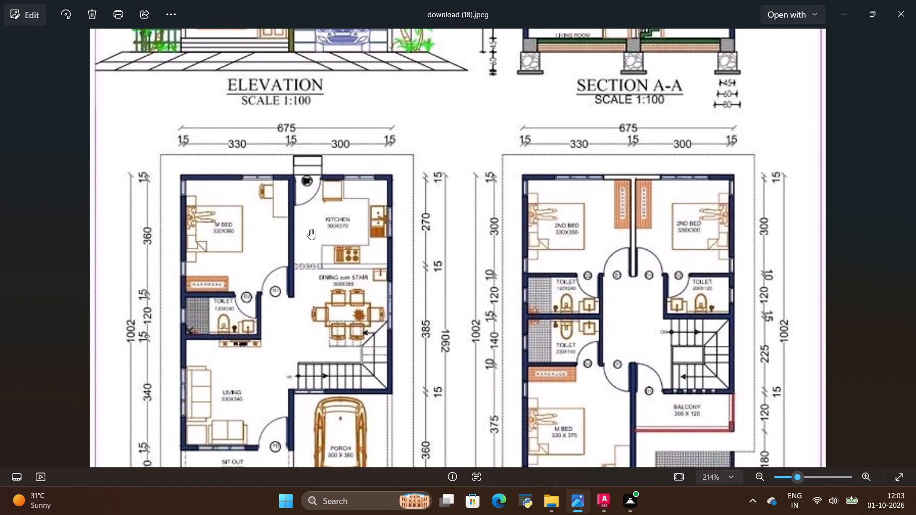
scroll(309, 229, "up", 2)
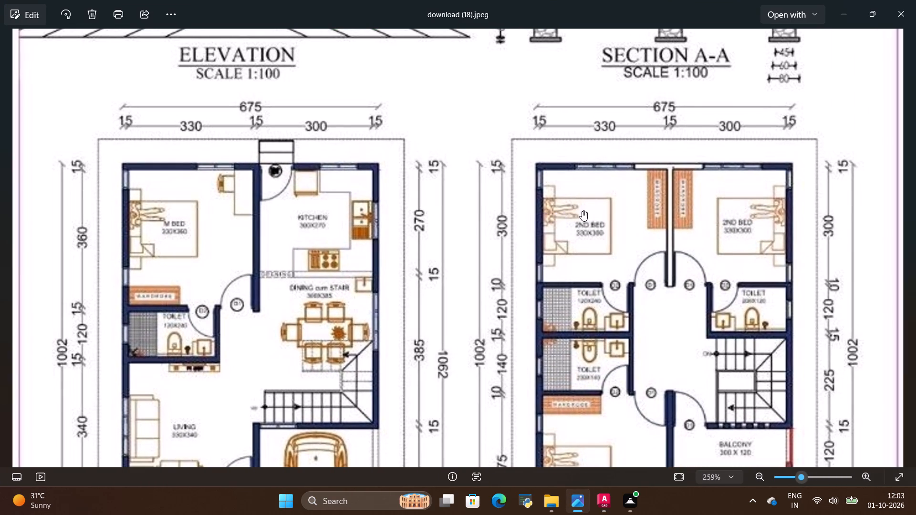
scroll(666, 208, "down", 5)
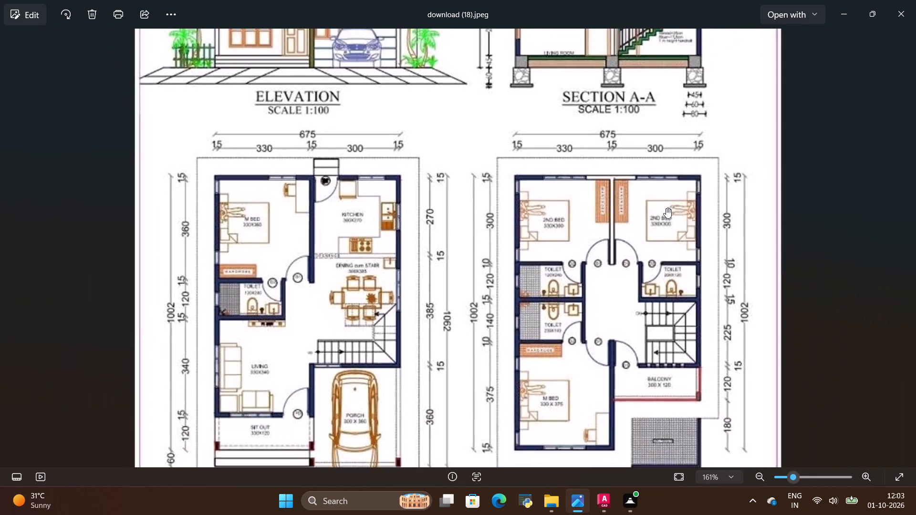
scroll(666, 208, "down", 2)
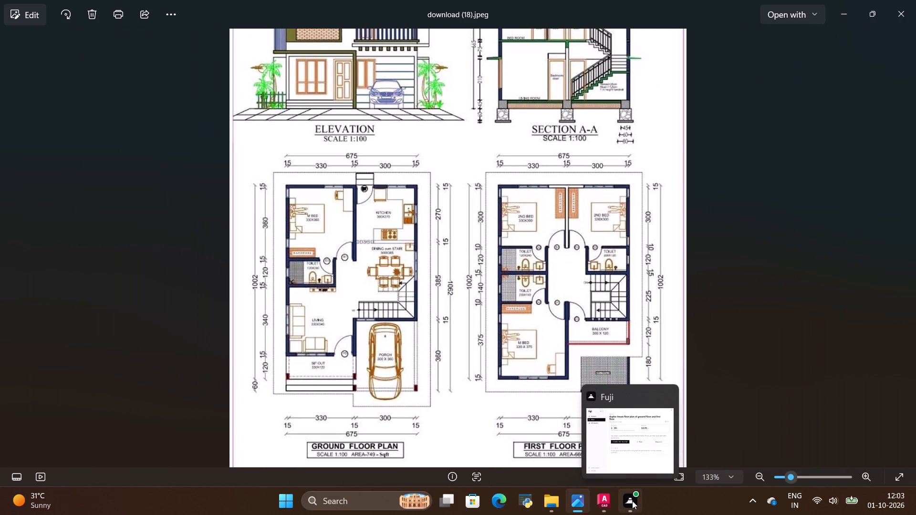
left_click(609, 505)
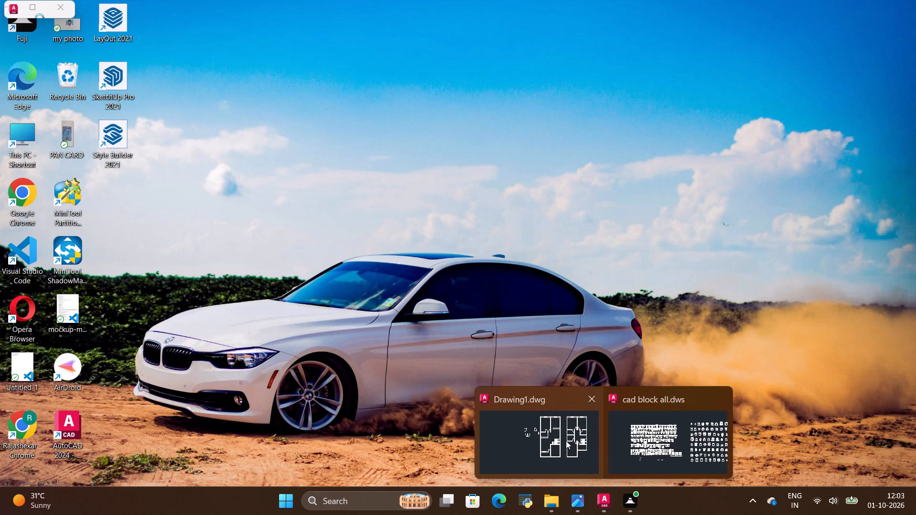
left_click(566, 441)
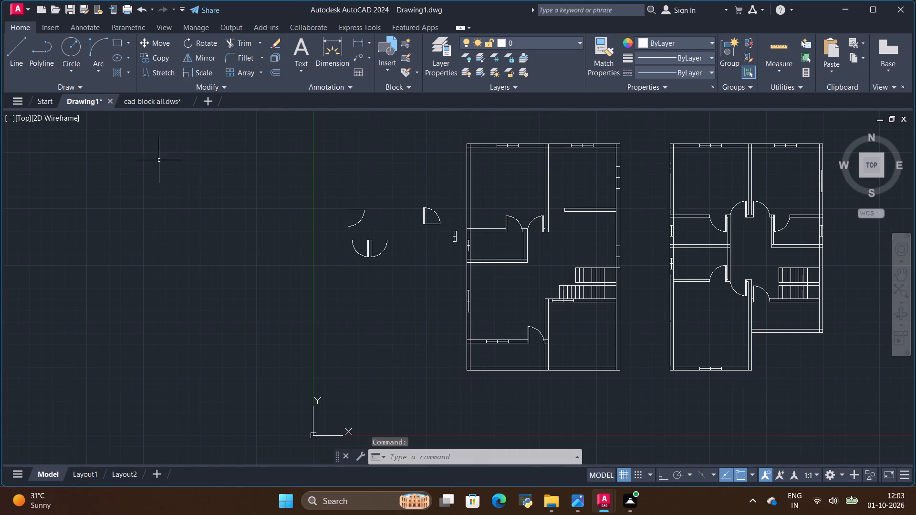
Browse the car, dining table, bed and chair blocks in the Presentación2 layout of cad block all.dws.
left_click(163, 100)
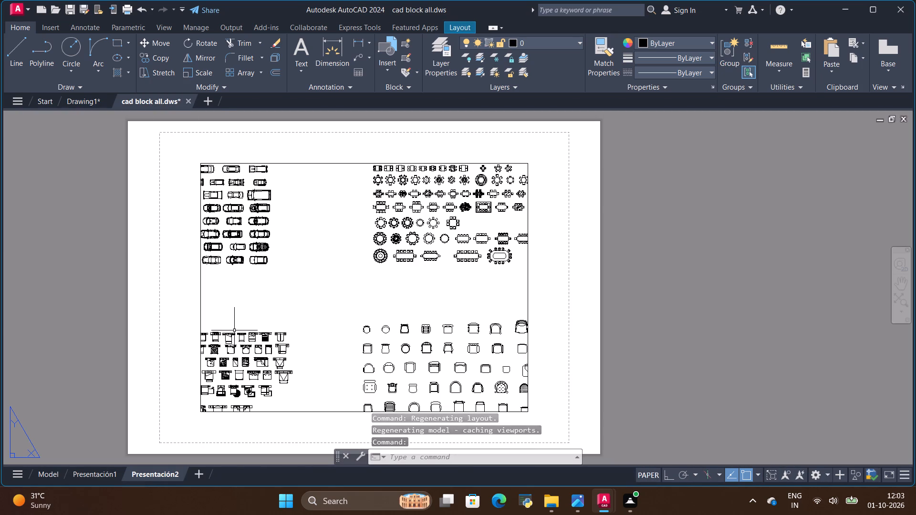
scroll(250, 348, "down", 2)
scroll(240, 338, "up", 2)
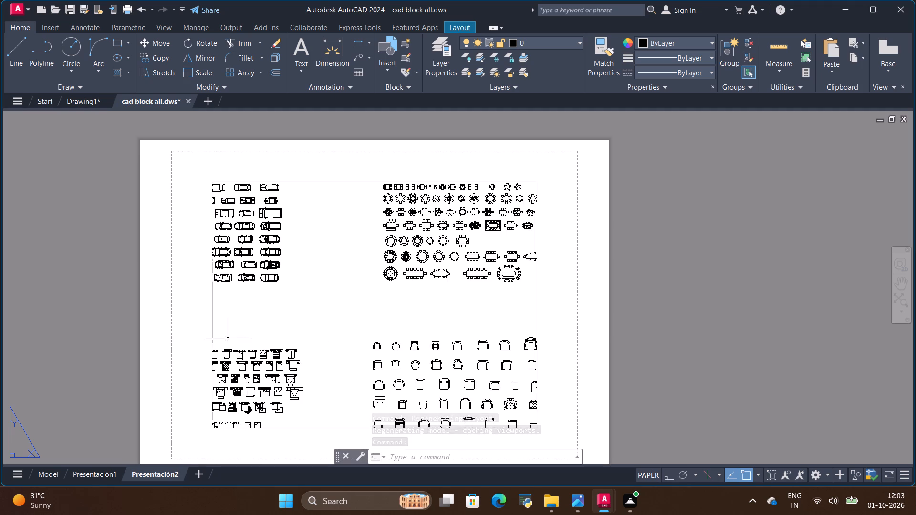
left_click(69, 99)
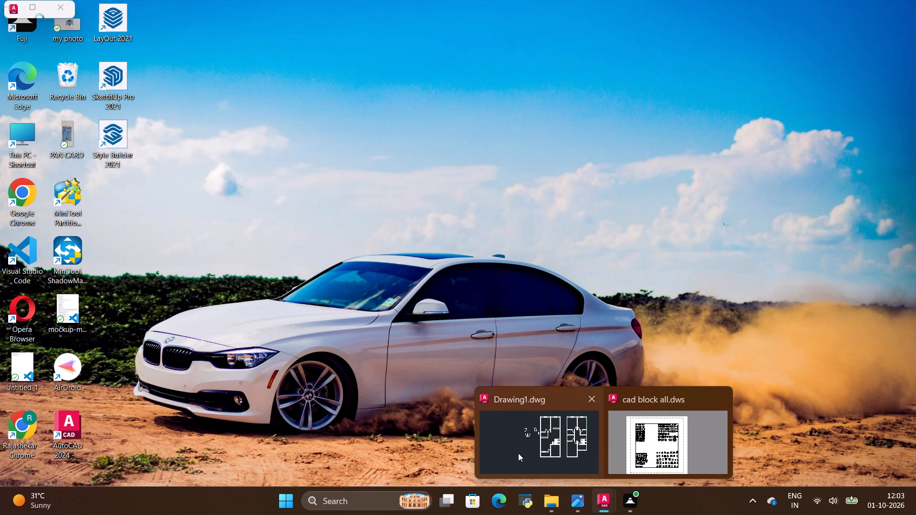
left_click(518, 453)
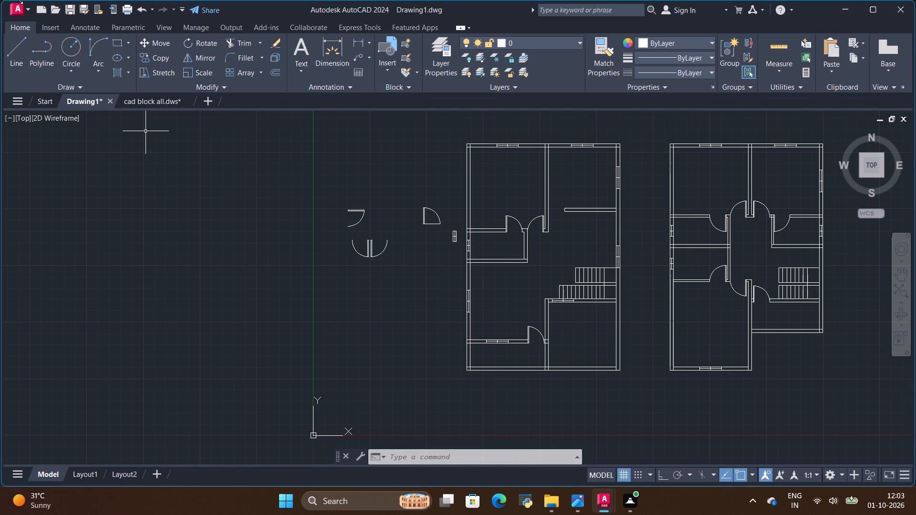
left_click(135, 103)
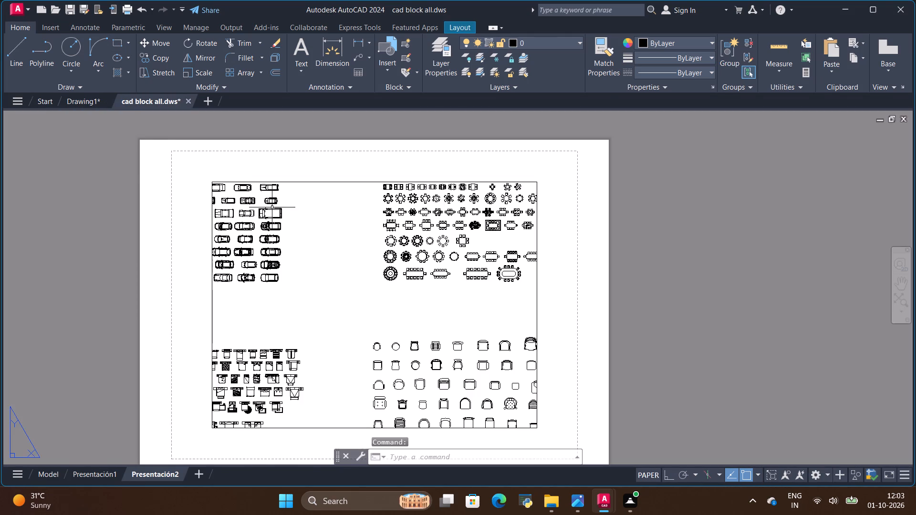
scroll(404, 219, "down", 4)
scroll(373, 224, "up", 4)
scroll(496, 231, "up", 3)
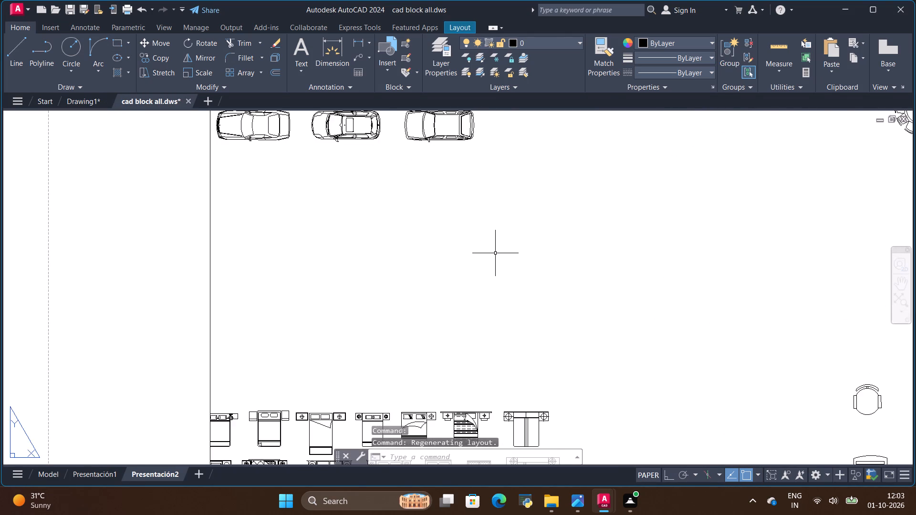
scroll(495, 253, "down", 3)
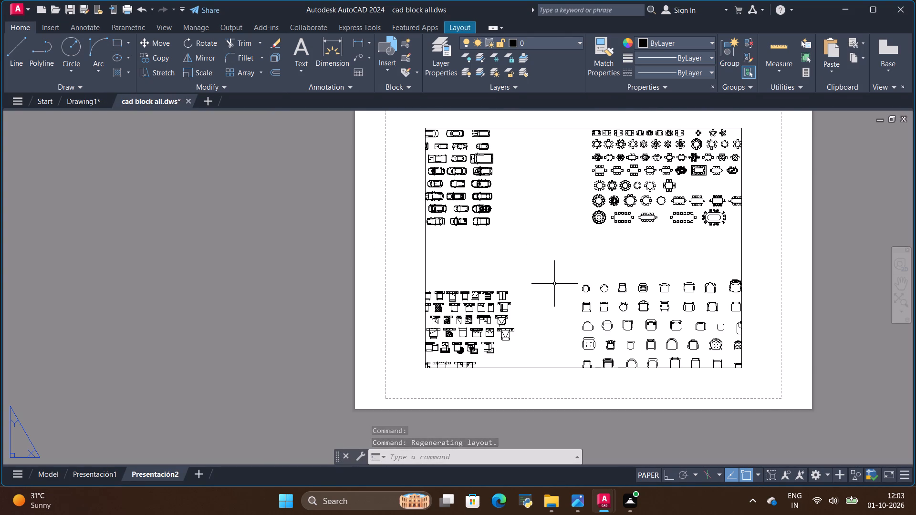
scroll(554, 284, "up", 1)
scroll(476, 365, "up", 3)
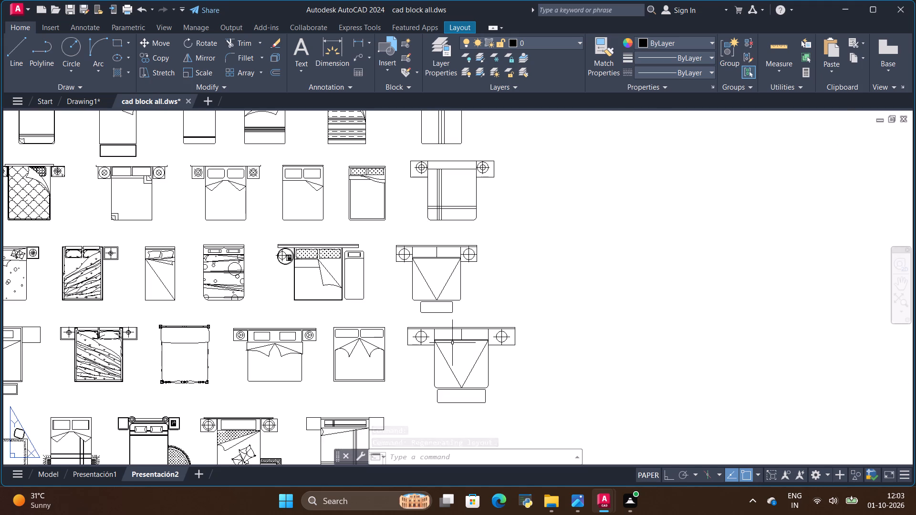
scroll(450, 340, "down", 8)
scroll(467, 308, "up", 3)
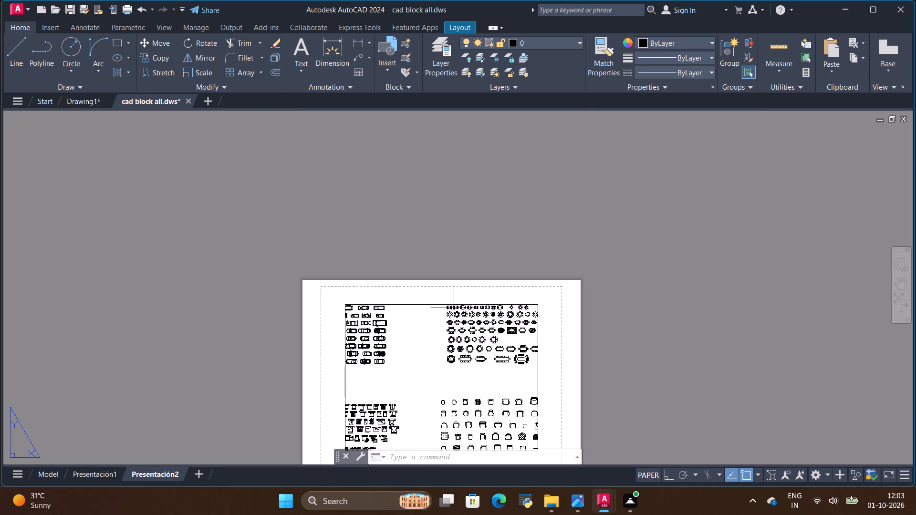
scroll(440, 285, "down", 2)
scroll(444, 311, "up", 3)
scroll(369, 305, "up", 3)
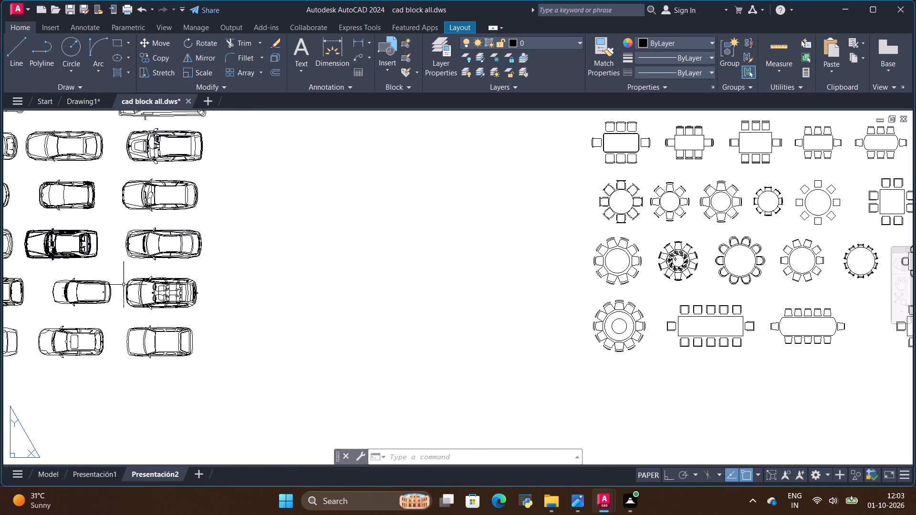
left_click(134, 293)
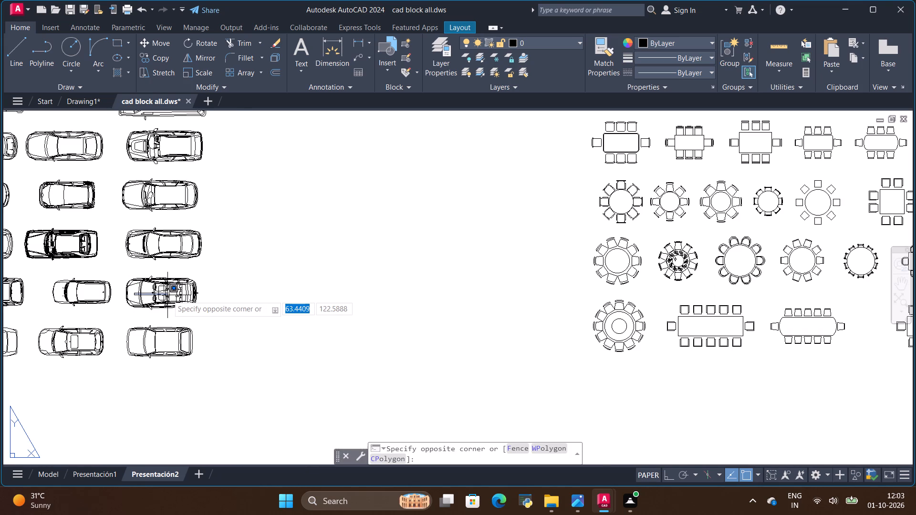
key("Escape")
scroll(263, 292, "down", 1)
scroll(184, 317, "up", 2)
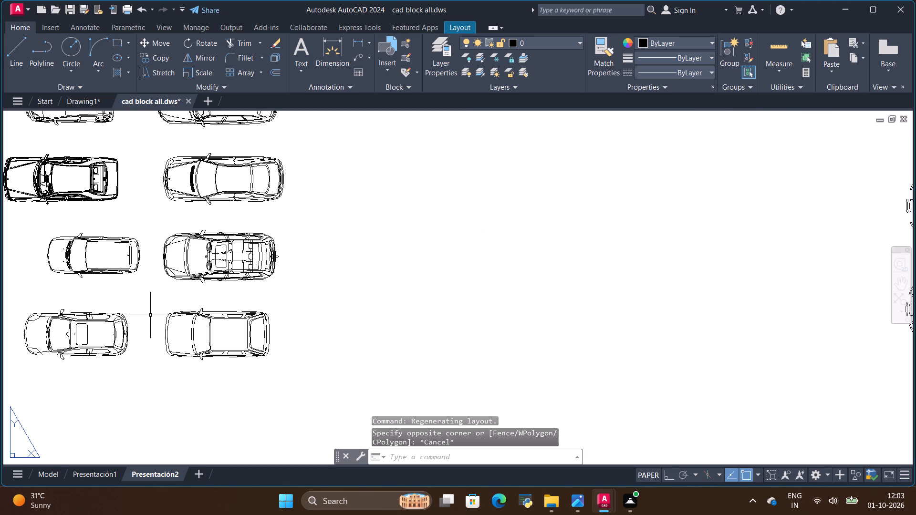
scroll(370, 243, "down", 4)
scroll(282, 341, "up", 3)
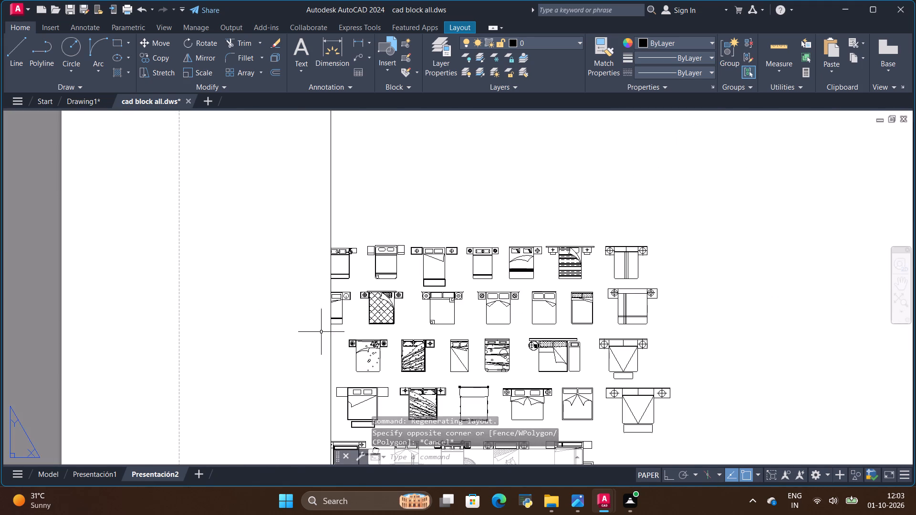
scroll(394, 259, "up", 2)
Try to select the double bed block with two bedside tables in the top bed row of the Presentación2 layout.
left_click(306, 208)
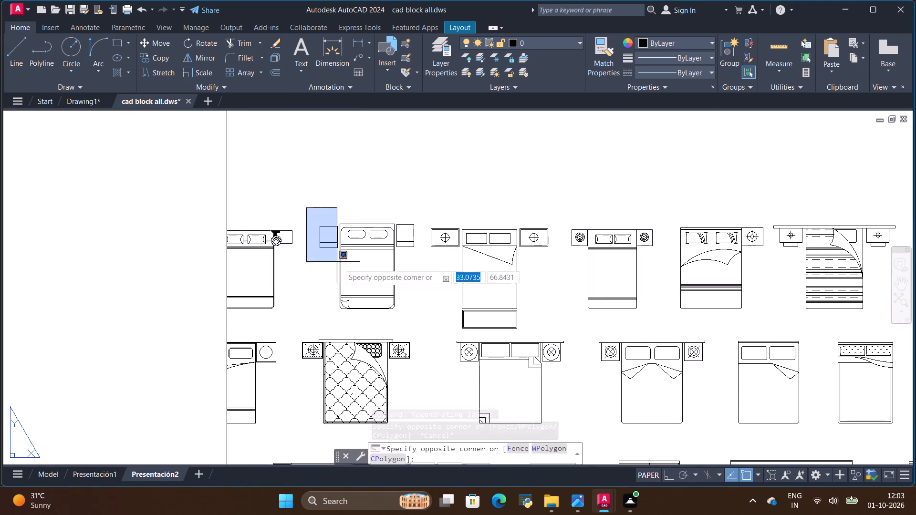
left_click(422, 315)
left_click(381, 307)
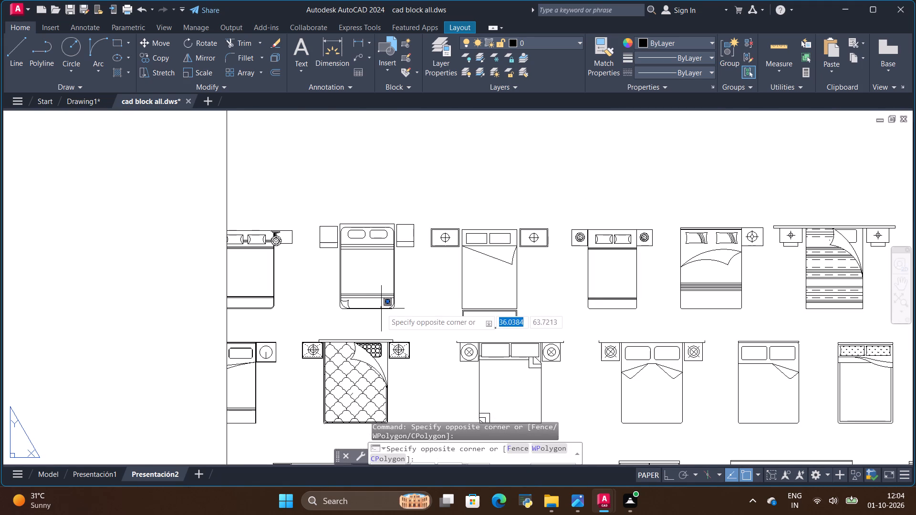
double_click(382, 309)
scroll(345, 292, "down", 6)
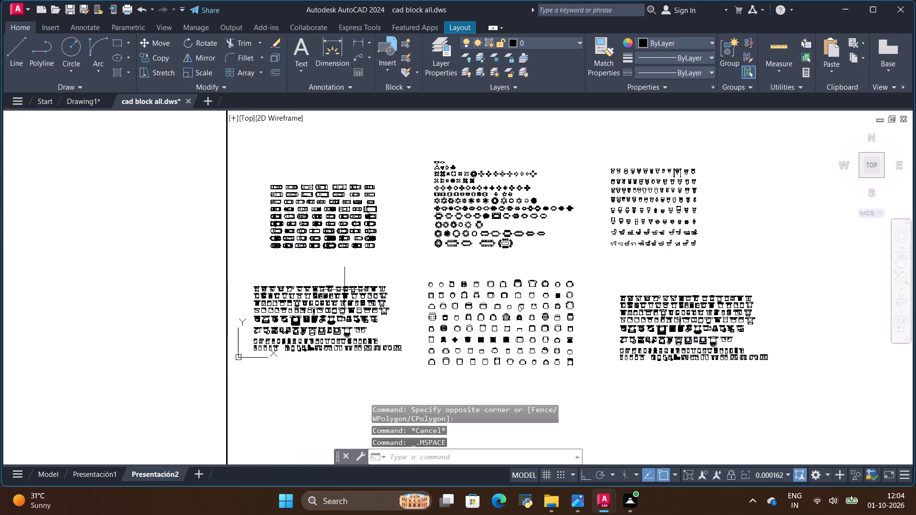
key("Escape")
Examine the groups of furniture and car blocks inside the Presentación2 layout's viewport, switching briefly to Drawing1 and back.
scroll(191, 259, "down", 2)
scroll(241, 268, "up", 1)
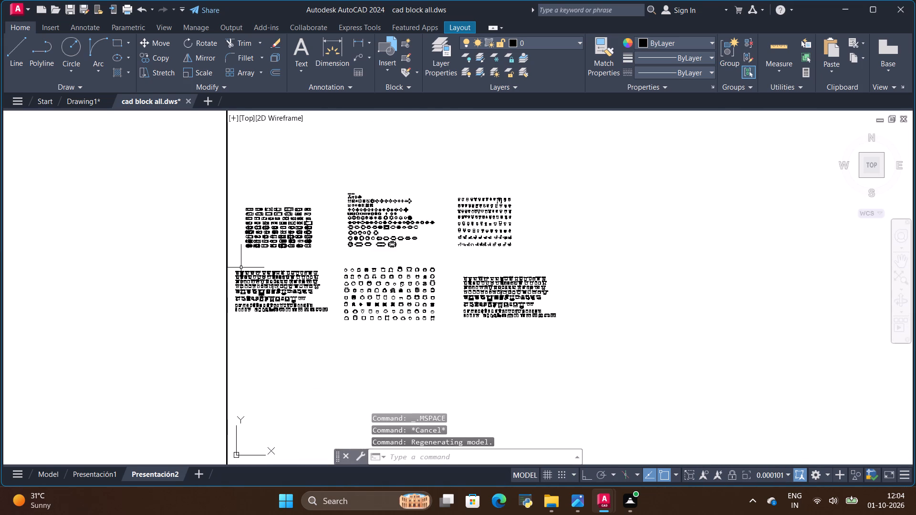
scroll(246, 264, "up", 3)
scroll(312, 272, "down", 2)
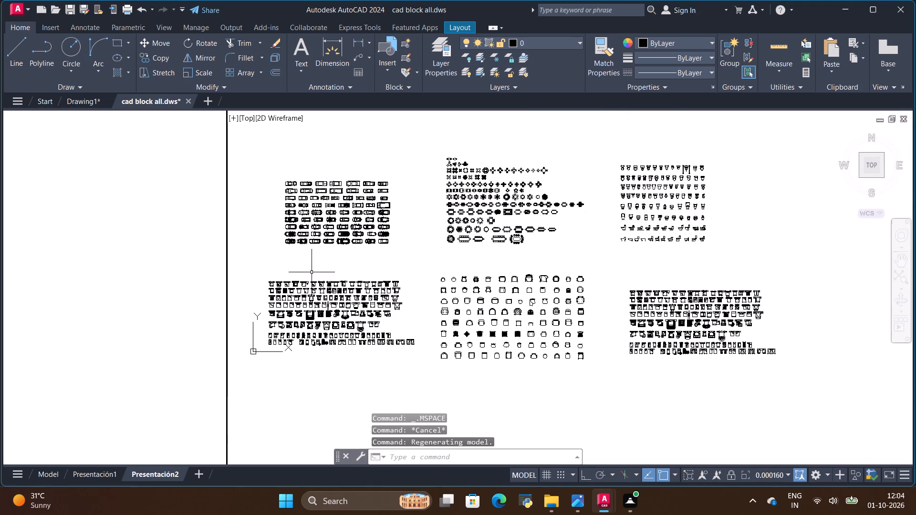
scroll(227, 284, "down", 2)
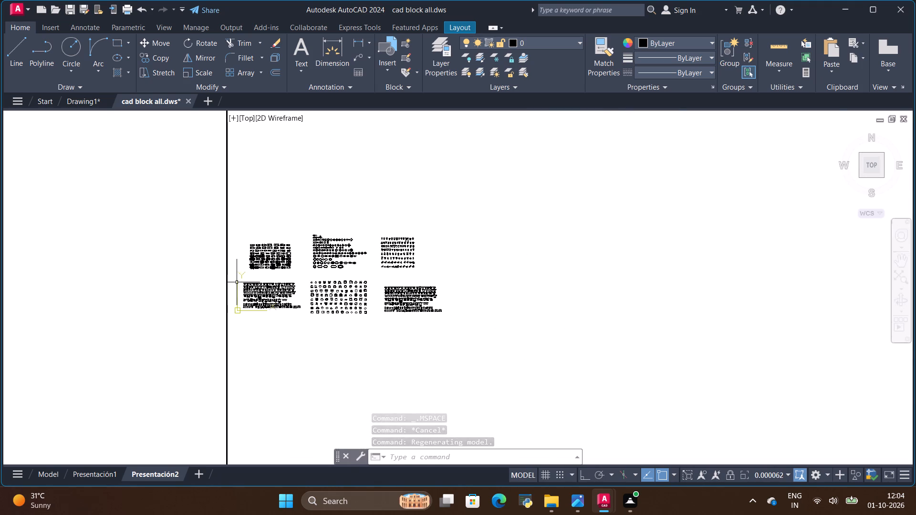
scroll(244, 284, "up", 3)
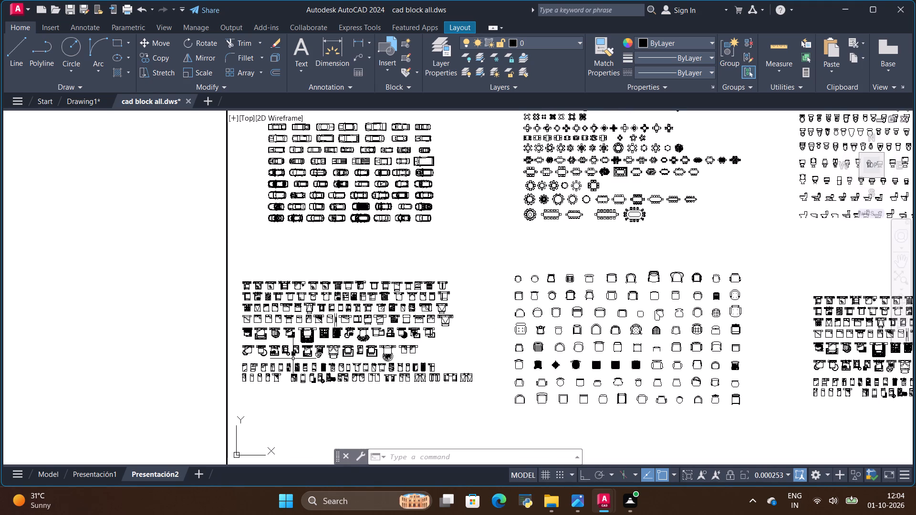
left_click(88, 101)
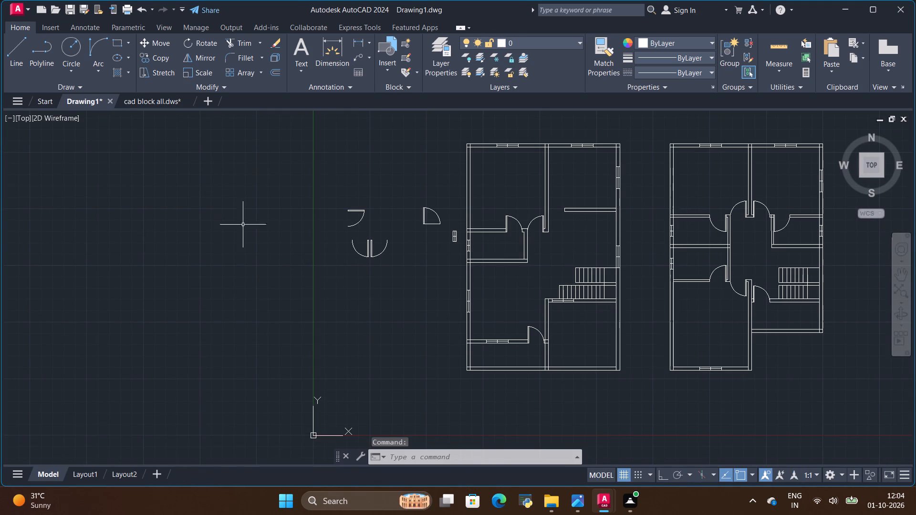
left_click(161, 100)
scroll(155, 220, "down", 2)
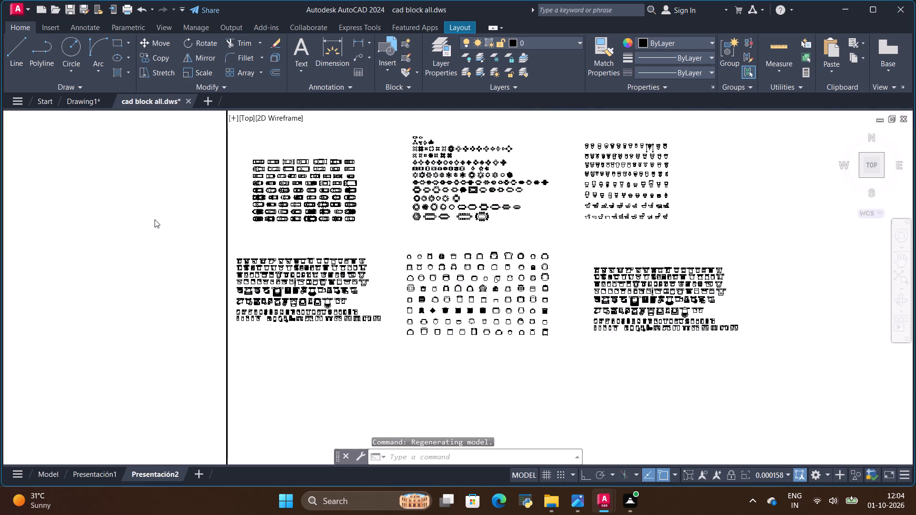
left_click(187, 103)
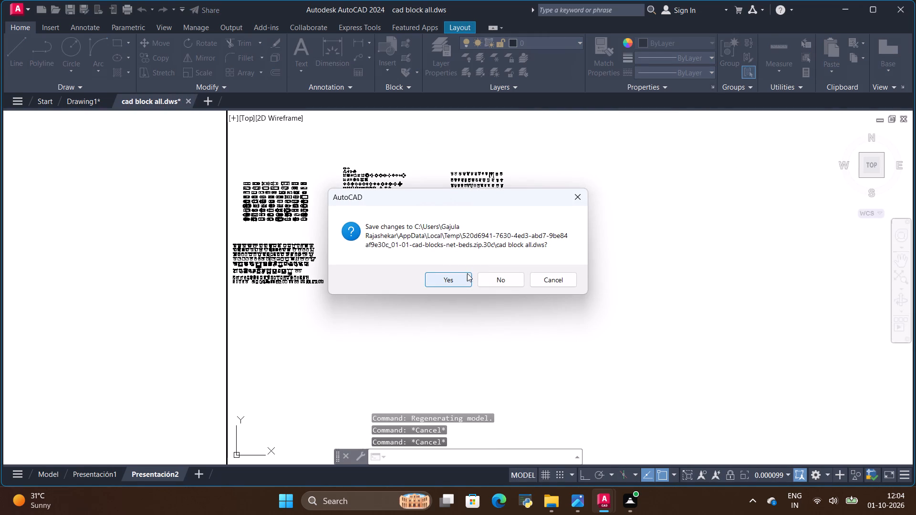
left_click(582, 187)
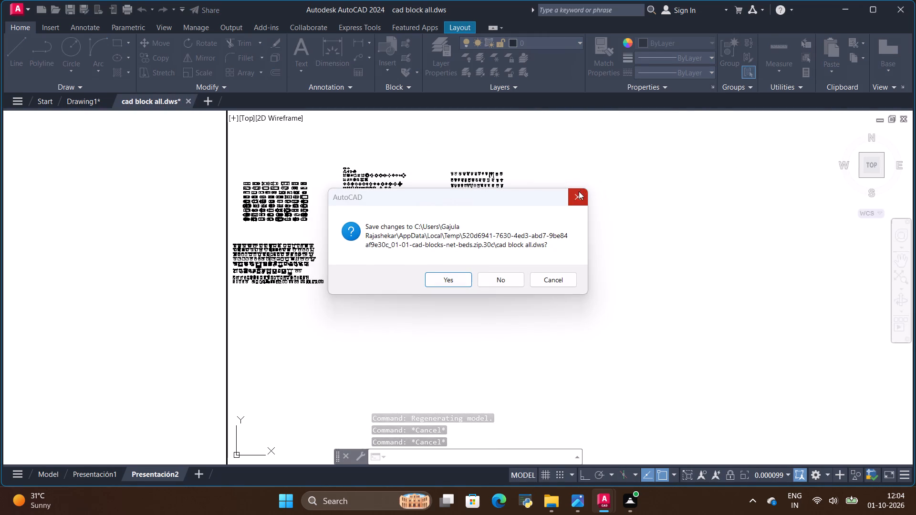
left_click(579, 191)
Examine the groups of chair, dining table, toilet and bed blocks inside the Presentación2 viewport of cad block all.dws.
scroll(407, 228, "up", 3)
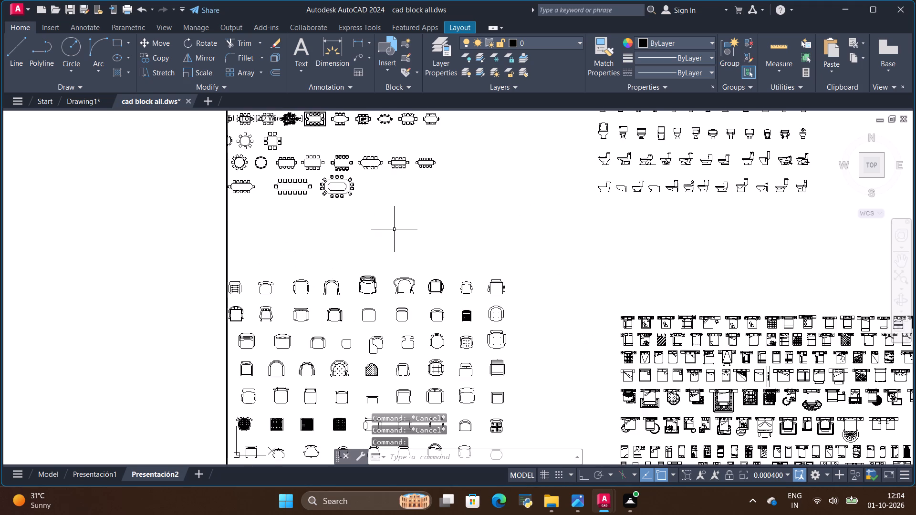
scroll(394, 229, "down", 3)
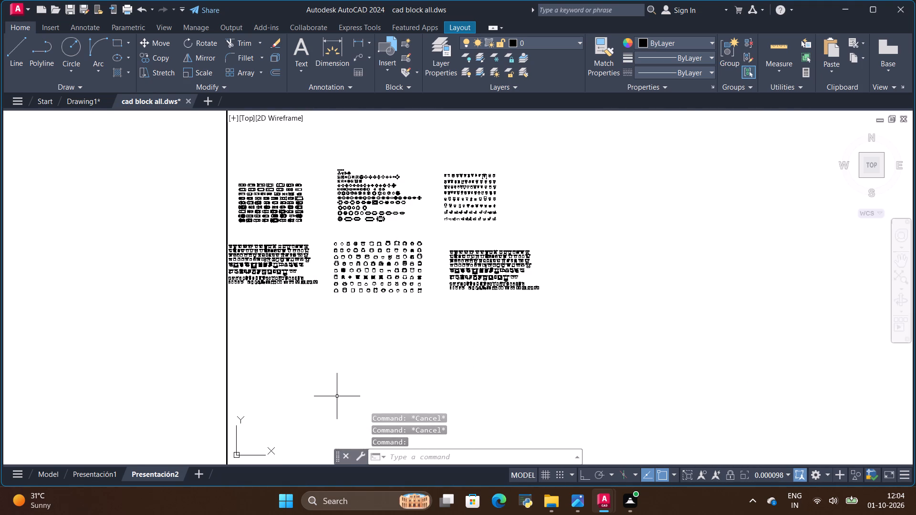
scroll(290, 406, "up", 3)
scroll(244, 405, "down", 4)
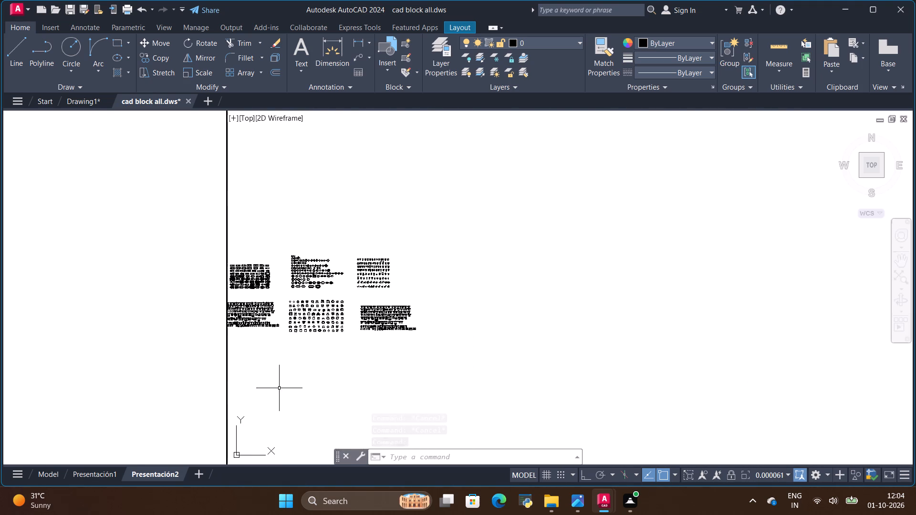
scroll(293, 369, "up", 2)
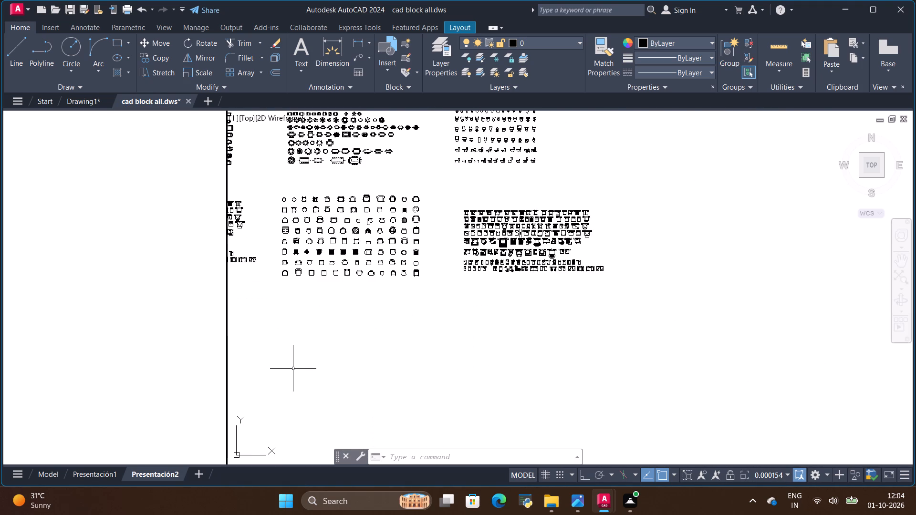
scroll(293, 369, "down", 1)
Save Drawing1 under the name duplex floor plan 02 as an AutoCAD 2018 drawing.
left_click(73, 103)
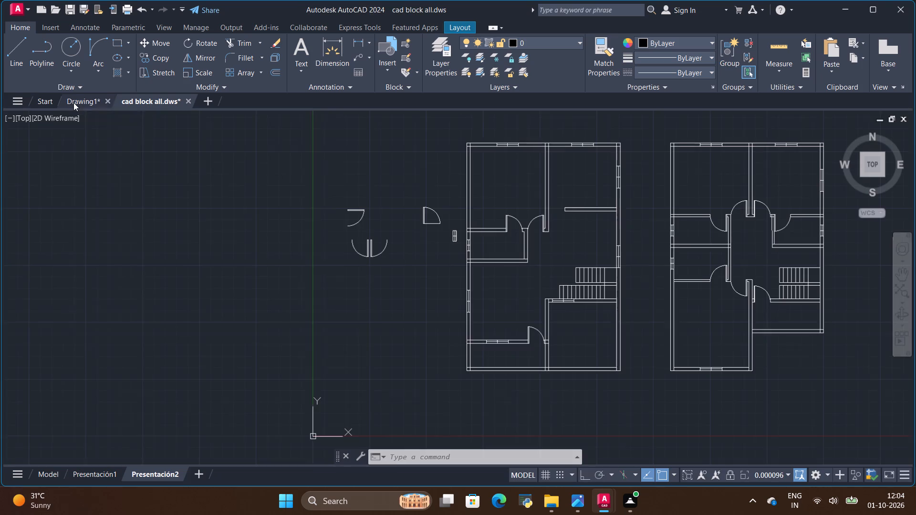
scroll(496, 285, "down", 2)
scroll(589, 280, "up", 2)
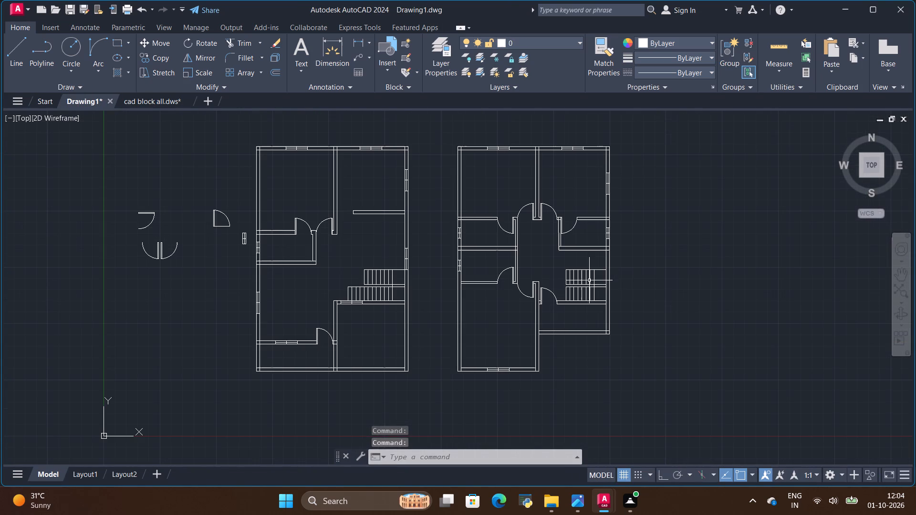
key("ctrl+s")
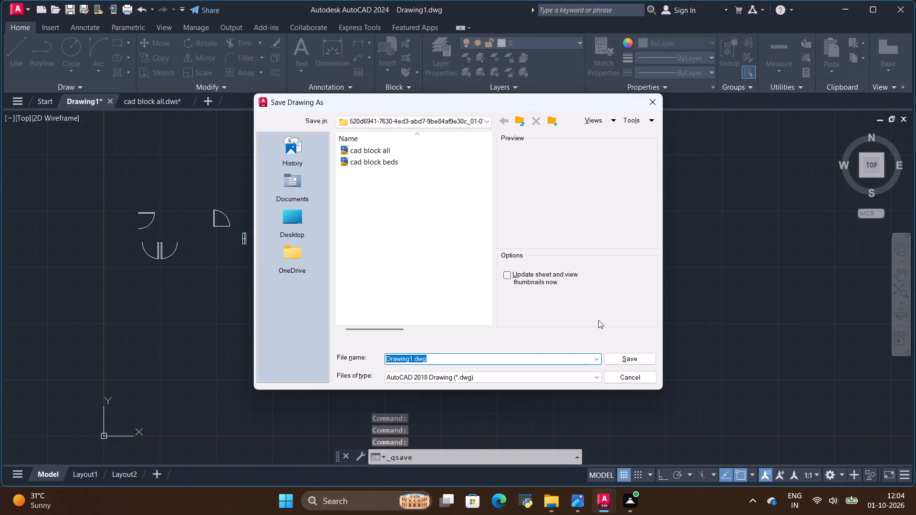
left_click(538, 356)
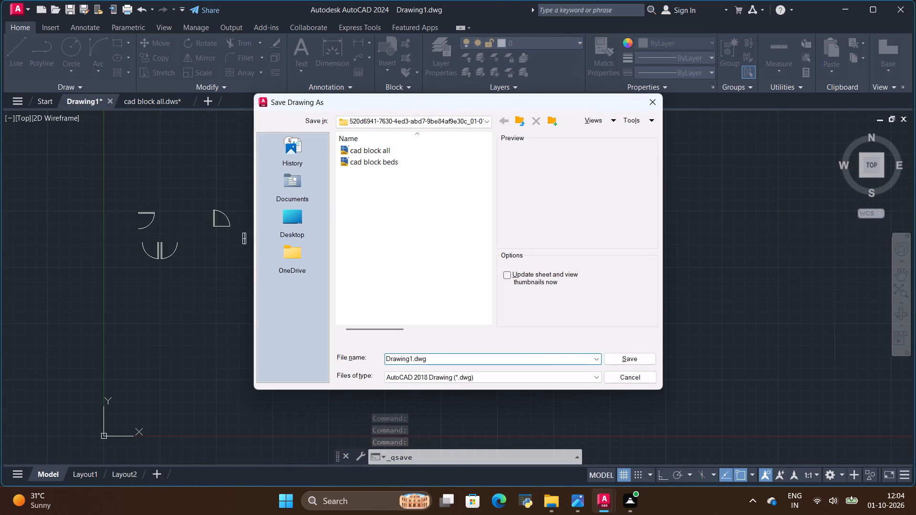
key("BackSpace")
key("BackSpace")
key("BackSpace")
key("BackSpace")
key("BackSpace")
key("BackSpace")
key("BackSpace")
key("BackSpace")
key("BackSpace")
key("BackSpace")
key("BackSpace")
key("BackSpace")
key("BackSpace")
key("BackSpace")
key("BackSpace")
key("BackSpace")
key("BackSpace")
key("BackSpace")
key("BackSpace")
key("BackSpace")
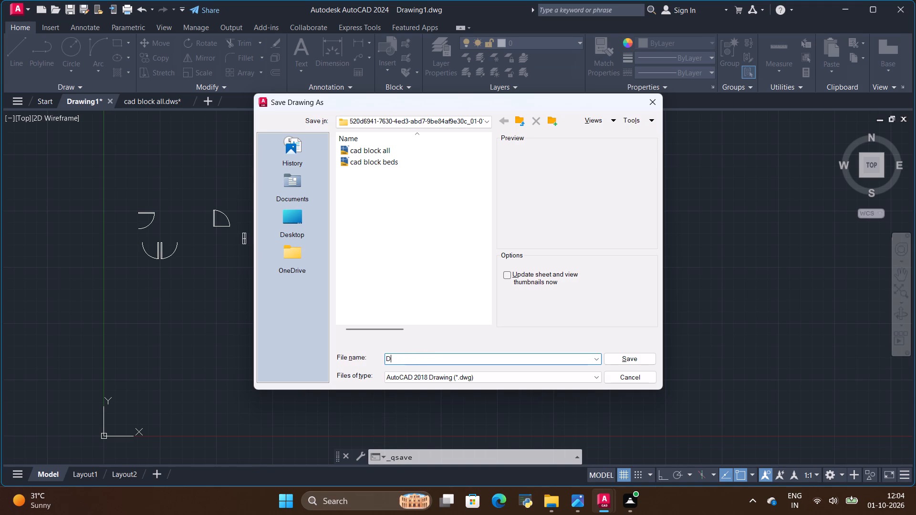
type("duplex floor plan")
key("space")
key("0")
key("2")
left_click(612, 357)
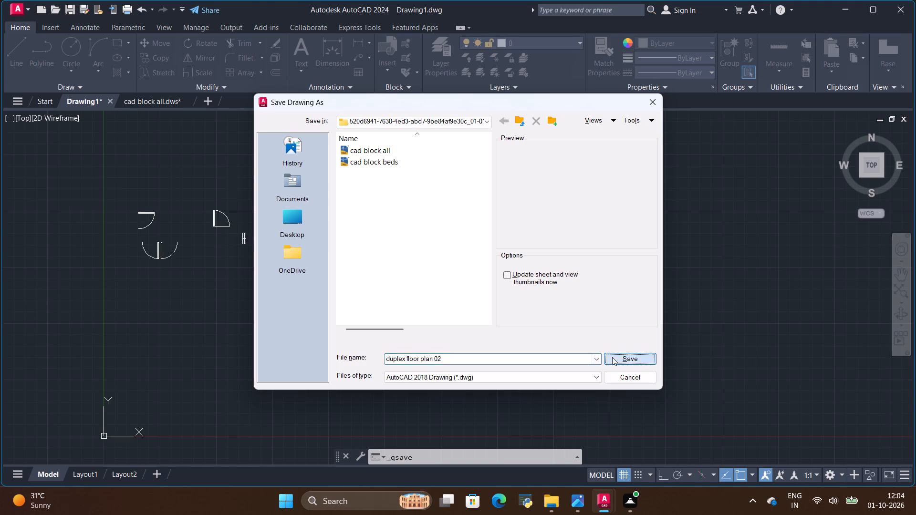
Close cad block all.dws without saving its changes.
scroll(597, 344, "down", 2)
scroll(582, 330, "up", 1)
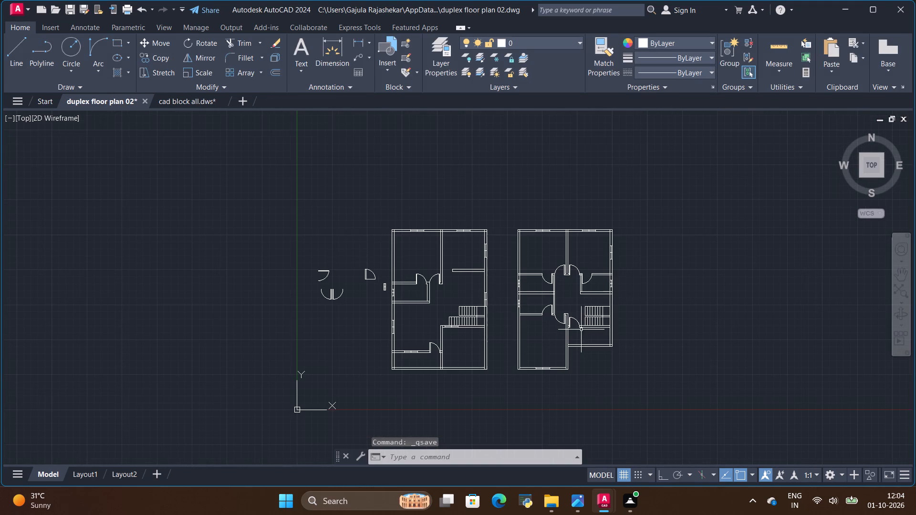
left_click(166, 98)
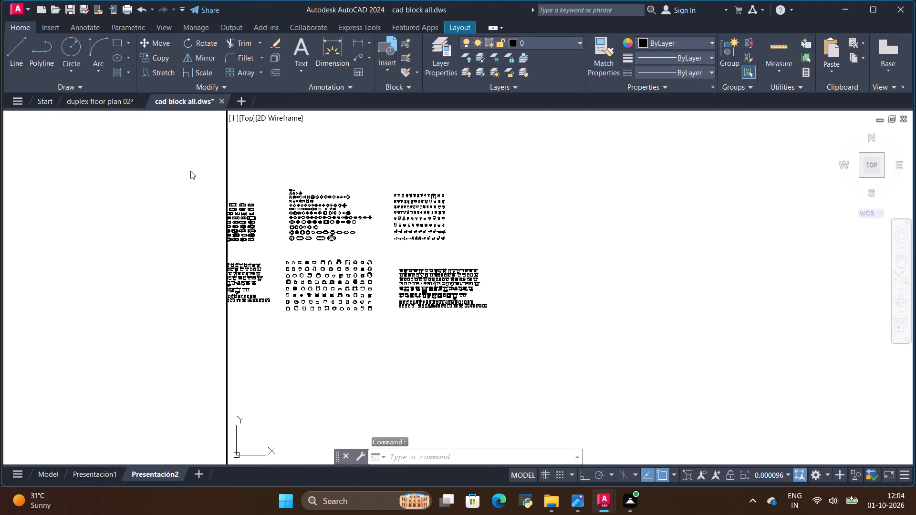
scroll(274, 218, "up", 2)
left_click(219, 103)
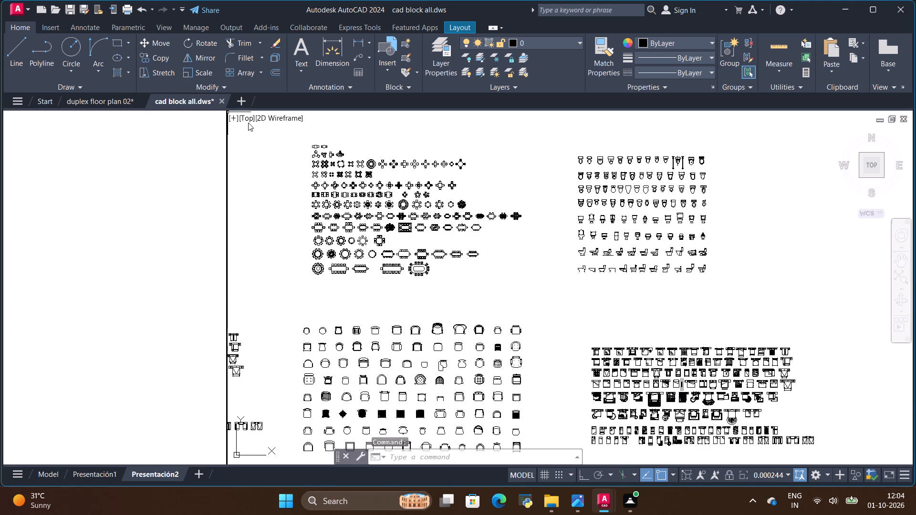
left_click(223, 100)
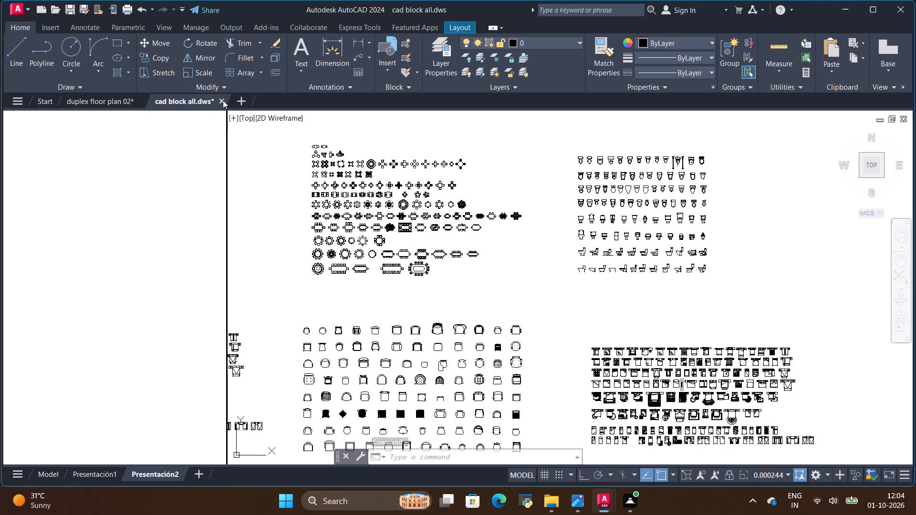
left_click(490, 279)
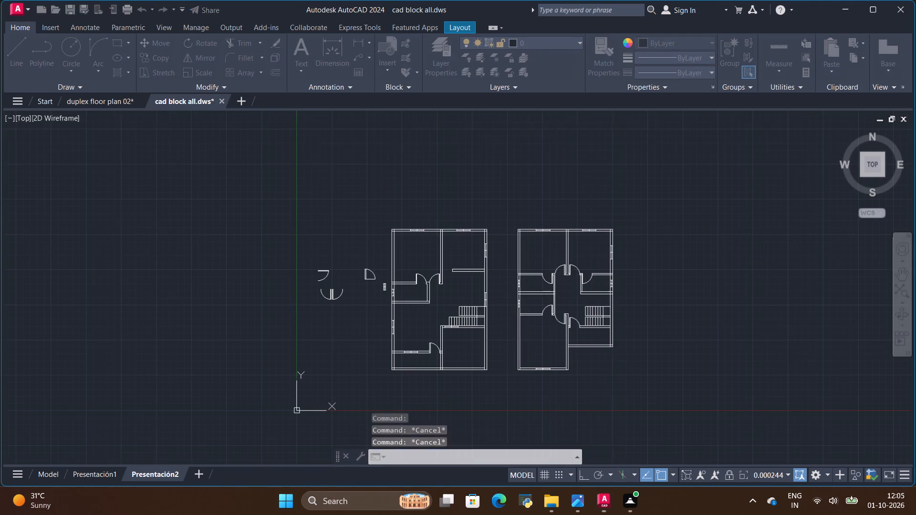
Open the recent drawing cad block all.dwg.
scroll(472, 297, "up", 2)
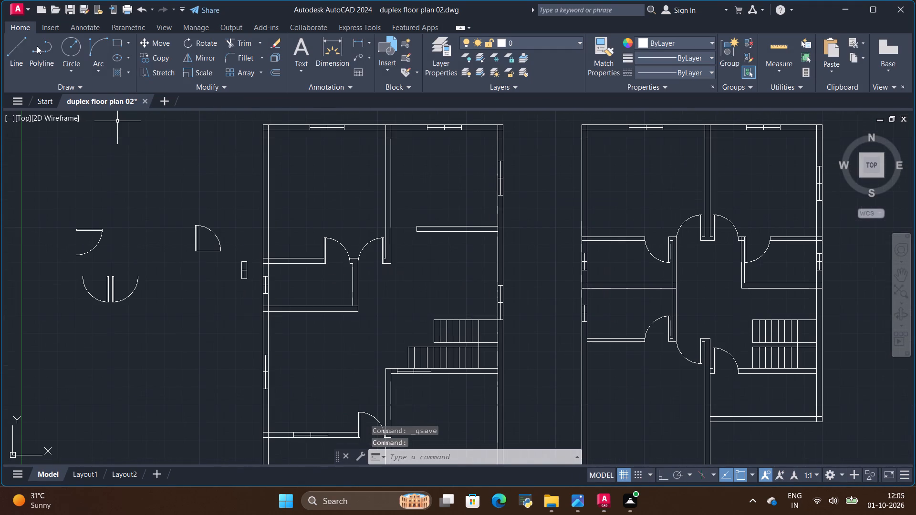
left_click(27, 5)
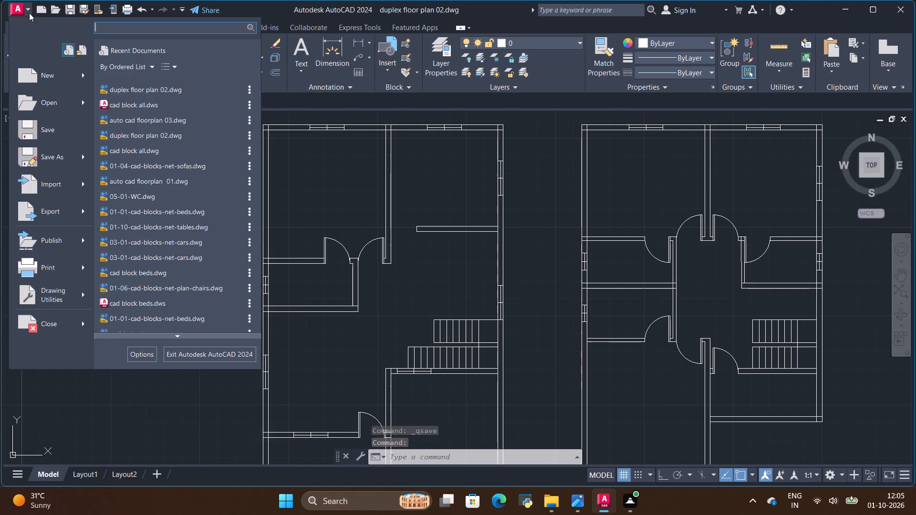
left_click(133, 150)
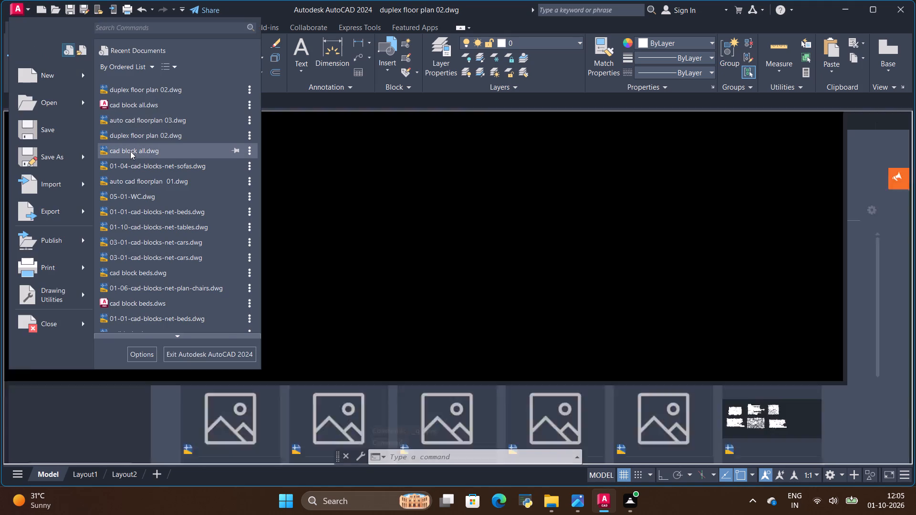
Examine the rows of bed blocks in the model space of cad block all.dwg for a suitable double bed.
scroll(393, 271, "down", 1)
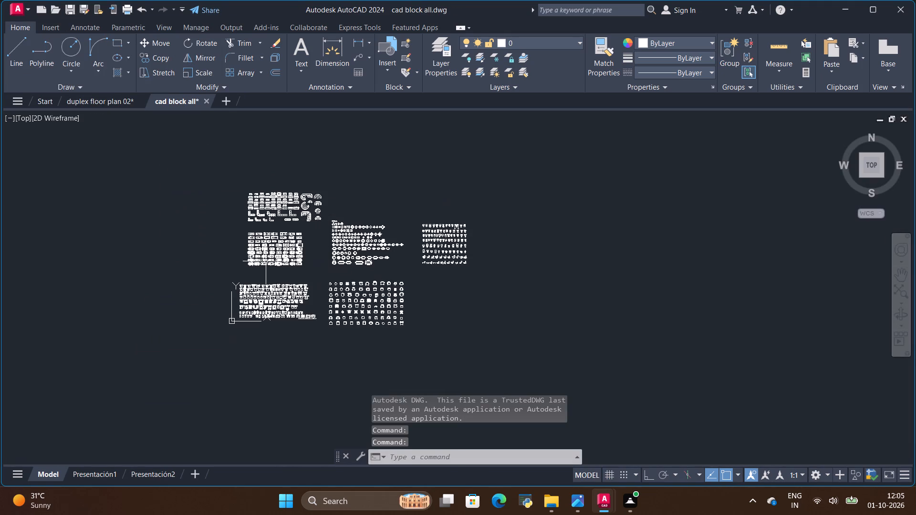
scroll(259, 260, "up", 2)
scroll(236, 385, "up", 3)
scroll(256, 352, "down", 1)
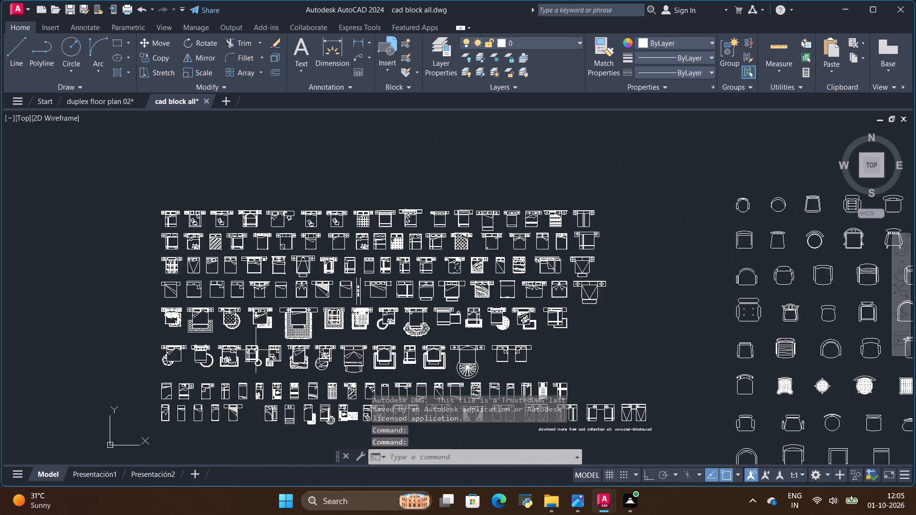
scroll(130, 206, "up", 2)
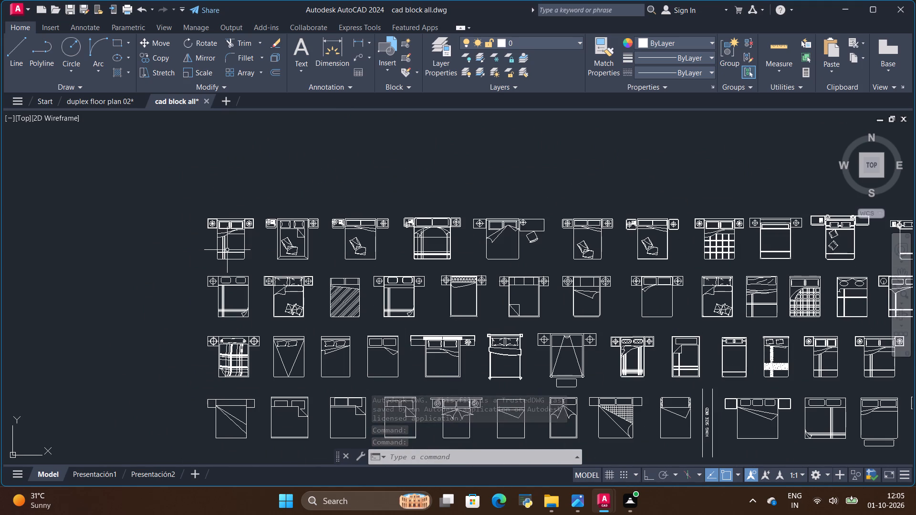
left_click(225, 257)
scroll(208, 273, "up", 2)
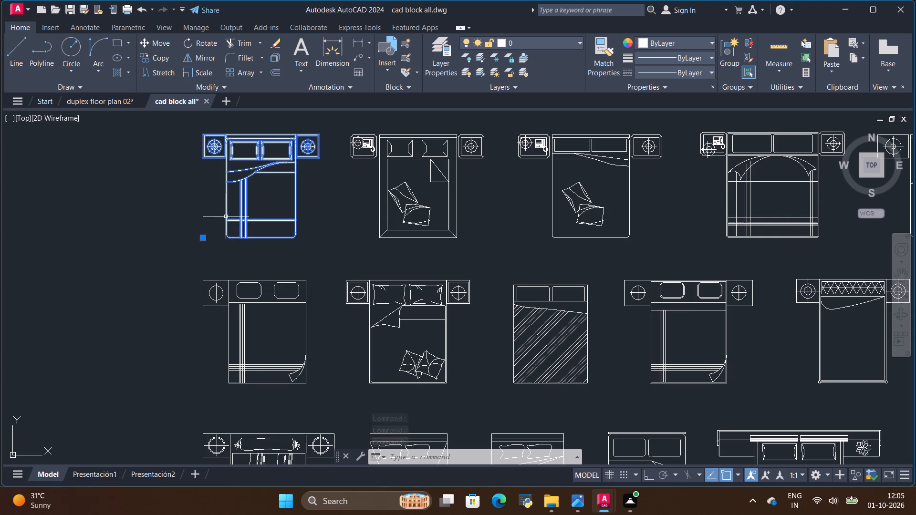
key("Escape")
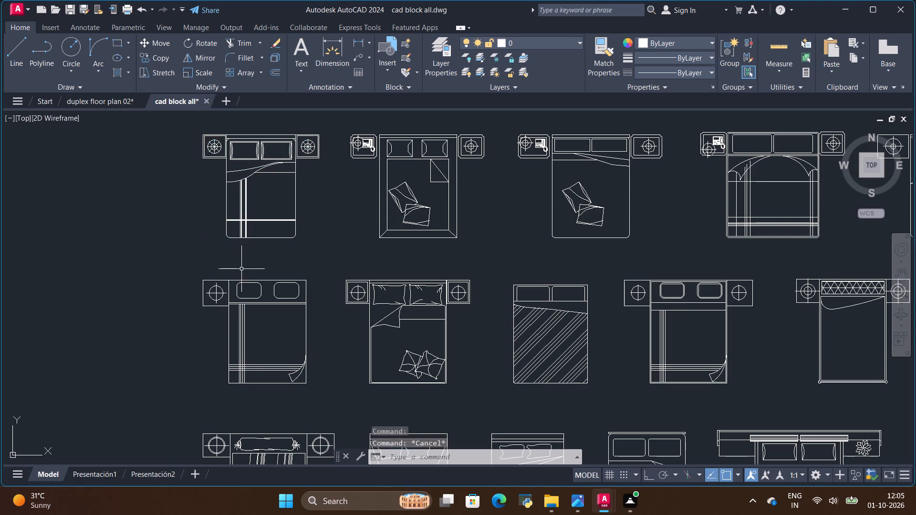
scroll(187, 277, "down", 1)
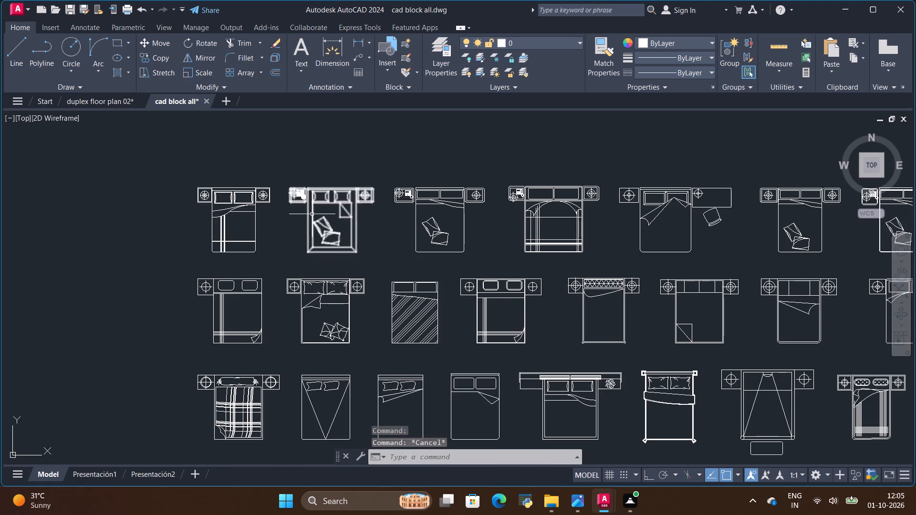
Copy the second double bed with bedside tables in the top row into duplex floor plan 02, beside the first floor plan.
left_click(314, 206)
key("ctrl+c")
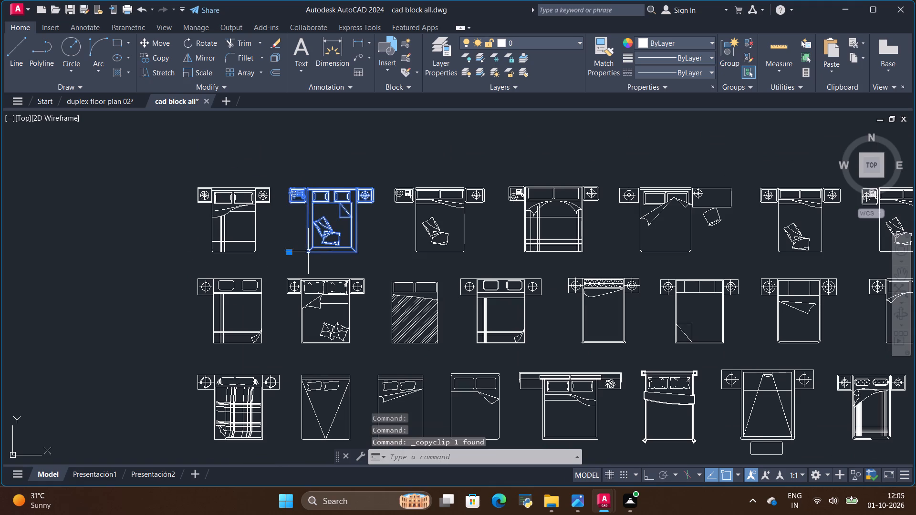
left_click(105, 101)
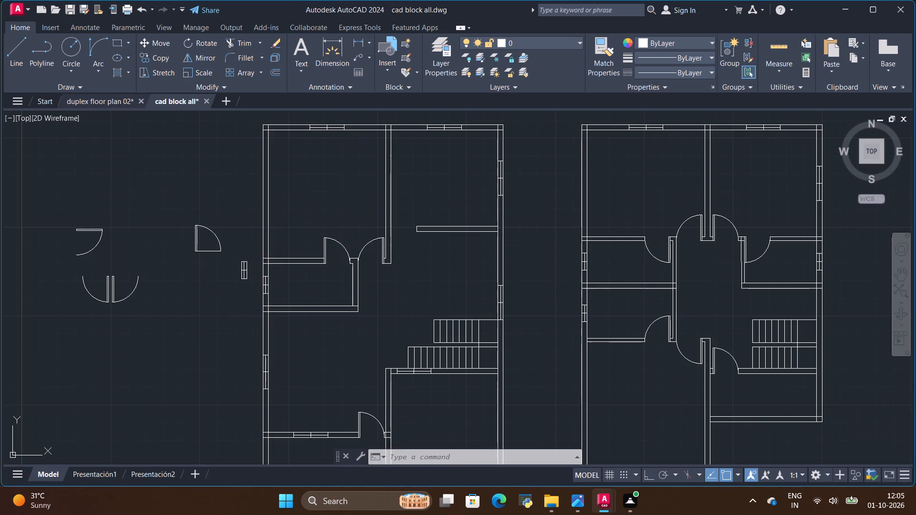
scroll(300, 183, "up", 1)
left_click(271, 170)
key("ctrl+v")
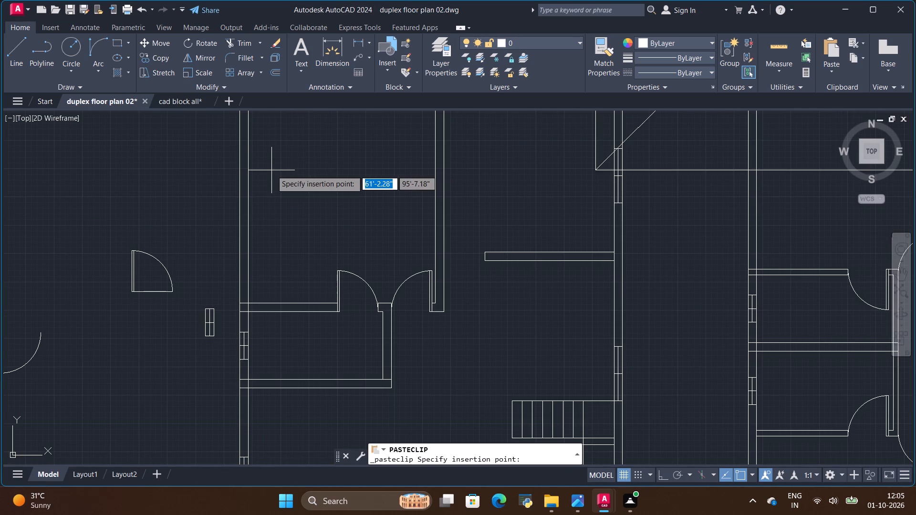
scroll(235, 274, "down", 7)
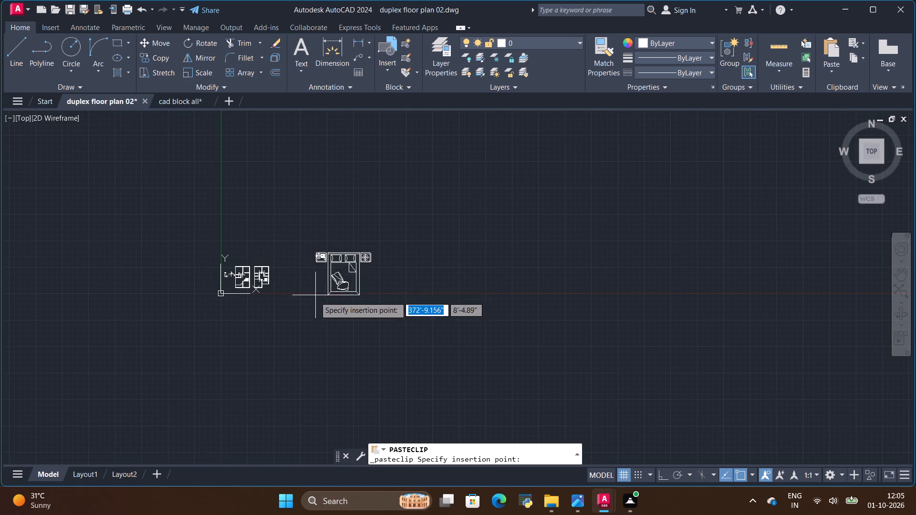
scroll(313, 300, "up", 3)
left_click(301, 321)
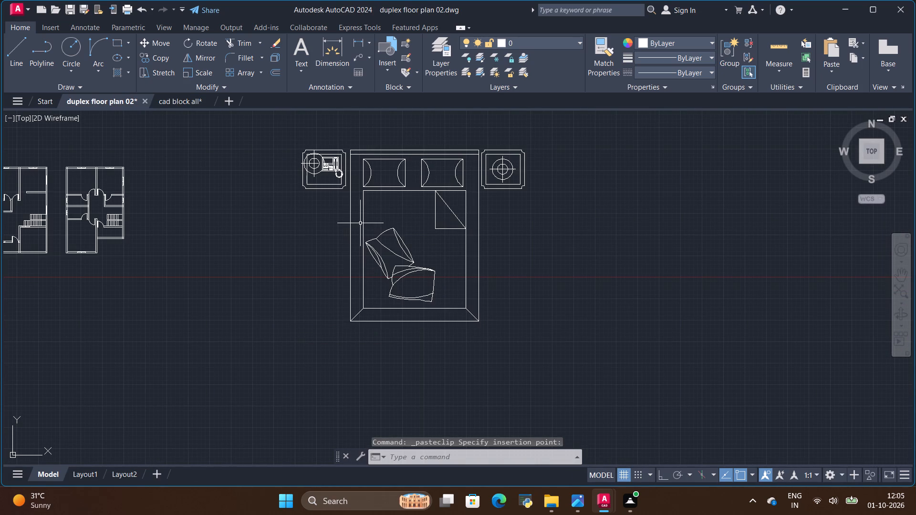
Scale the pasted double bed set down freehand to bedroom size, from the outer top corner of the bedside table with the telephone.
left_click(362, 220)
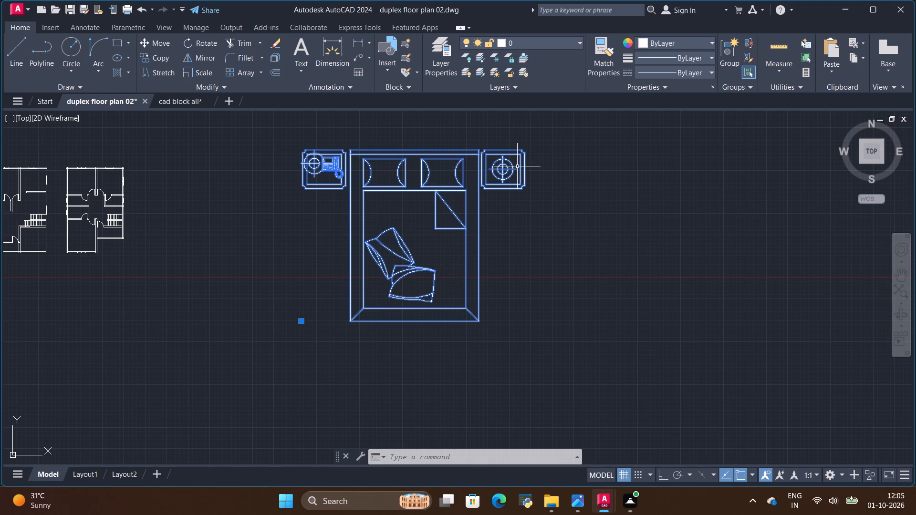
left_click(198, 68)
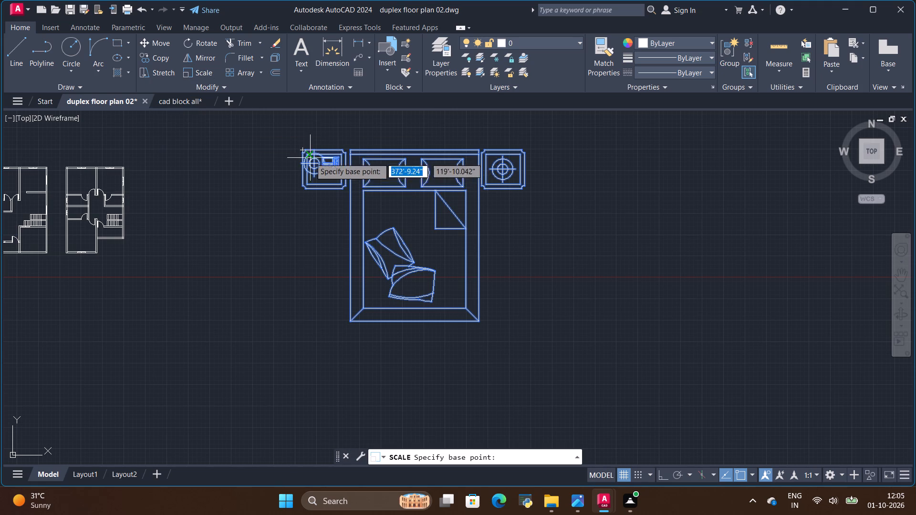
left_click(303, 151)
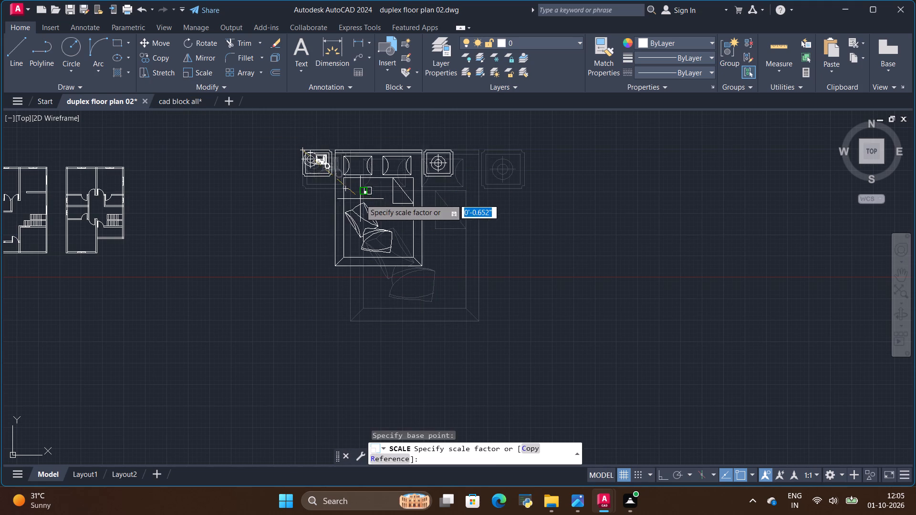
scroll(305, 169, "down", 2)
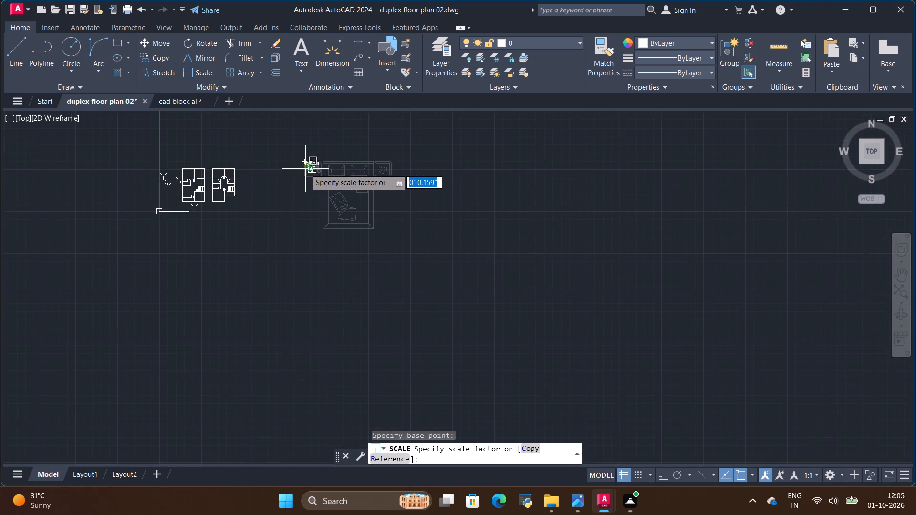
scroll(305, 168, "up", 8)
scroll(297, 179, "down", 1)
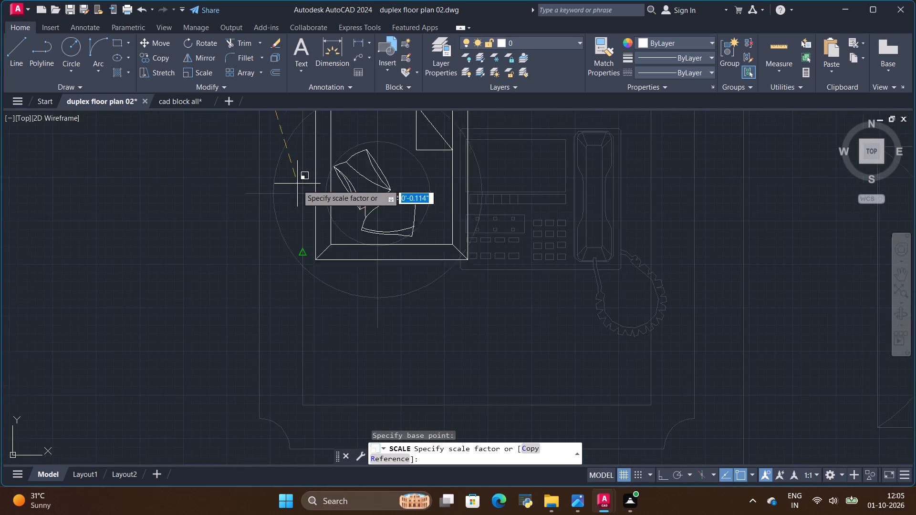
scroll(299, 195, "down", 1)
left_click(285, 169)
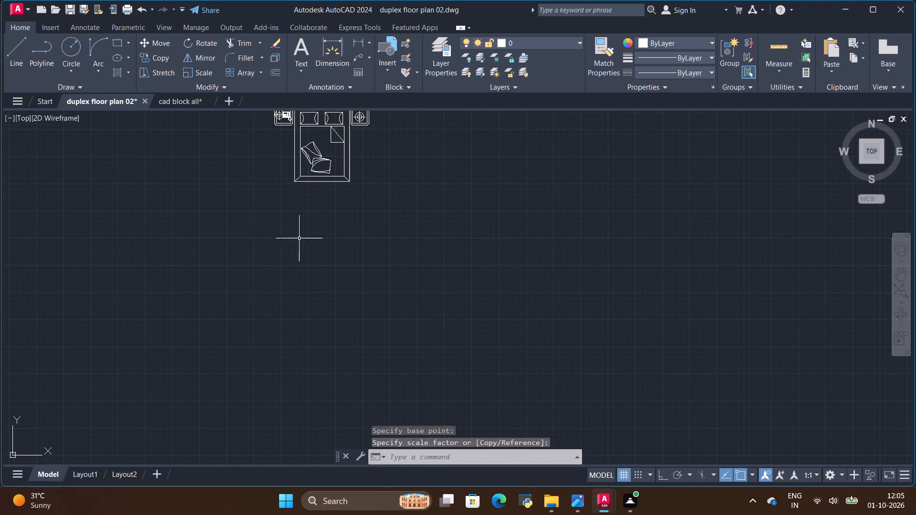
Move the scaled bed set into the upper-left master bedroom of the ground floor plan.
scroll(313, 274, "down", 2)
left_click(306, 212)
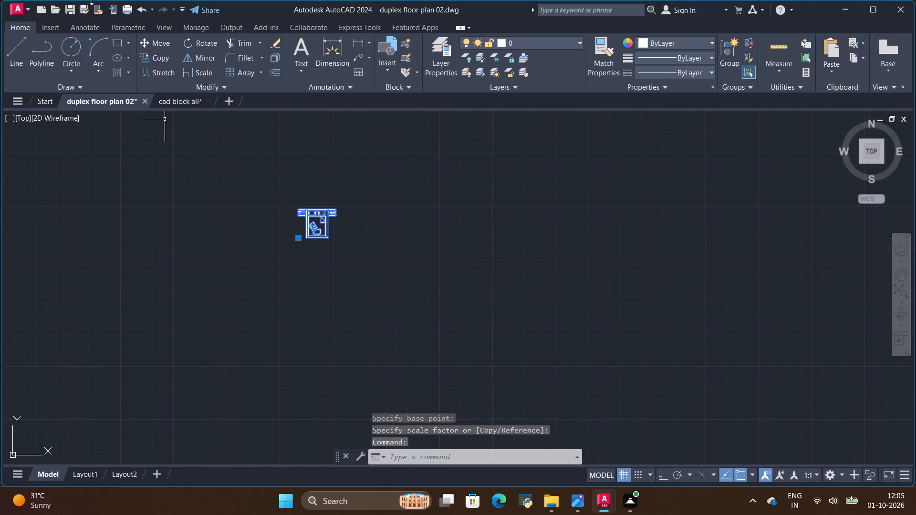
left_click(161, 42)
scroll(282, 174, "up", 2)
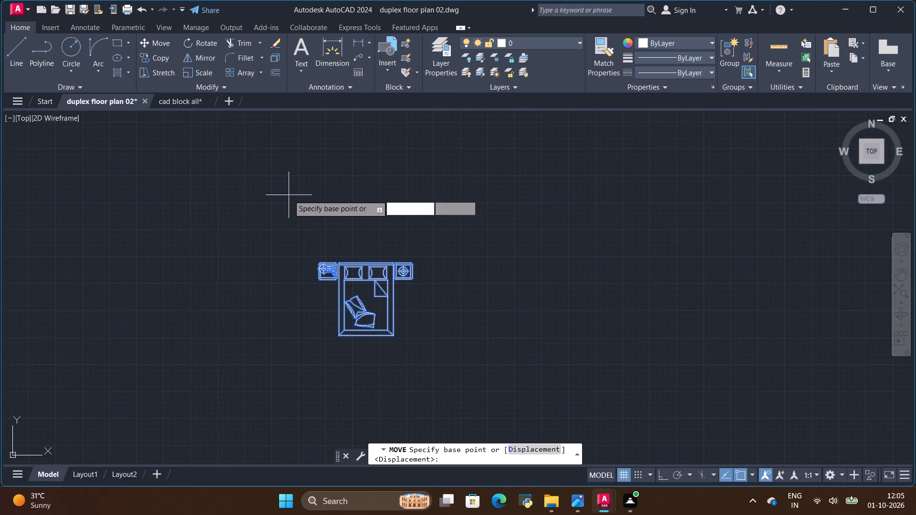
scroll(307, 234, "up", 1)
left_click(324, 278)
scroll(347, 252, "down", 4)
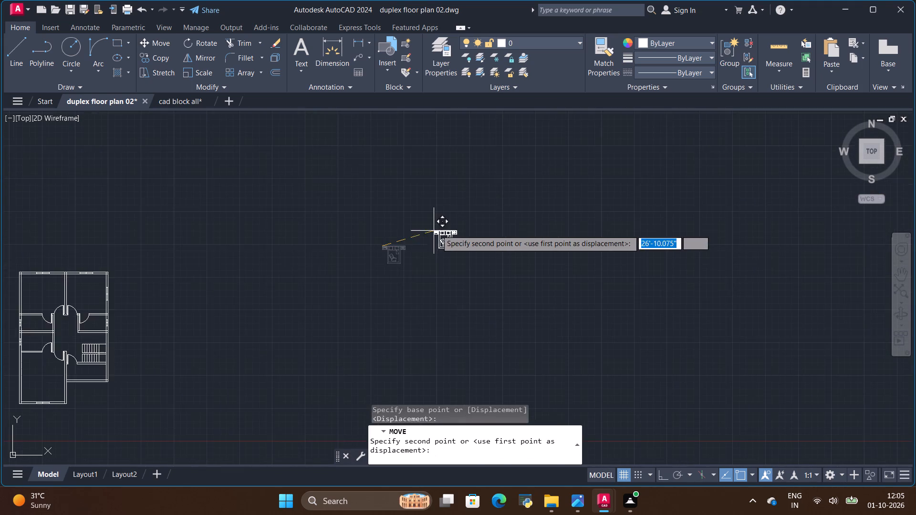
scroll(446, 227, "down", 2)
scroll(217, 254, "up", 3)
scroll(281, 253, "up", 2)
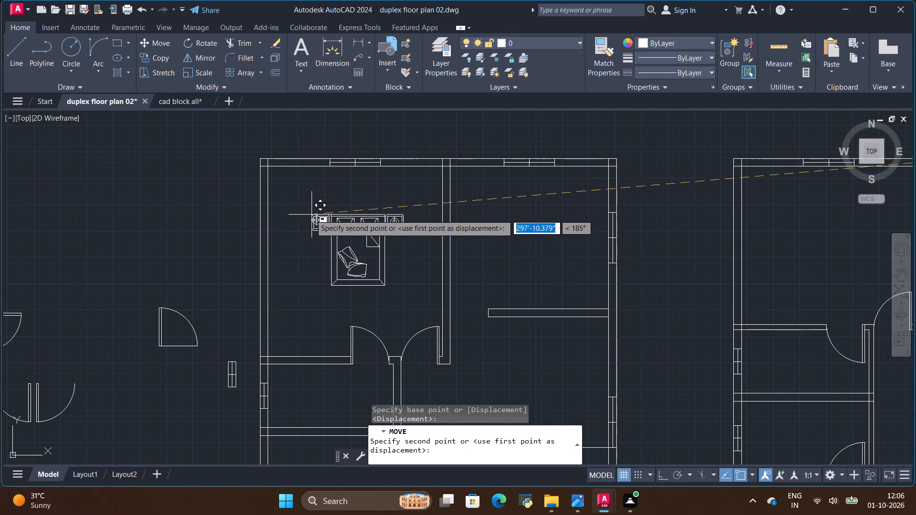
left_click(297, 217)
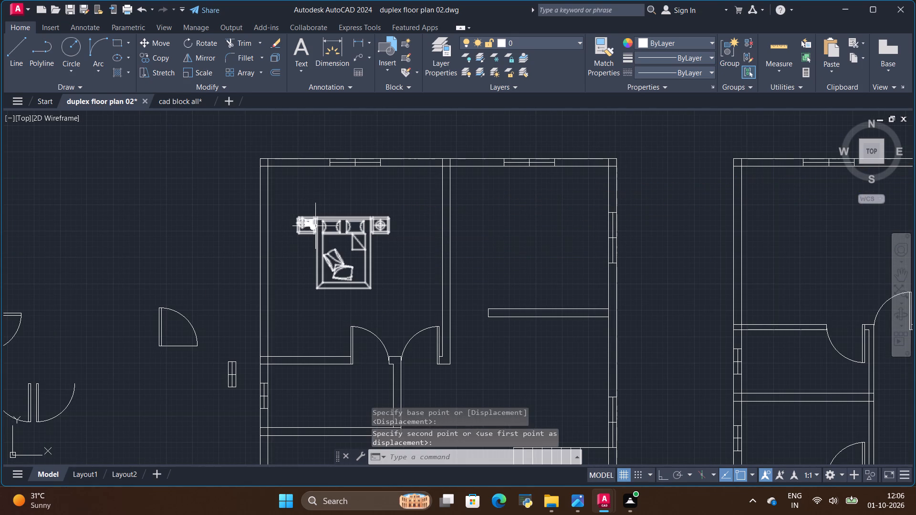
Rotate the bed set 90° counterclockwise about its top-left corner with Ortho on, so the headboard faces the left wall.
left_click(315, 227)
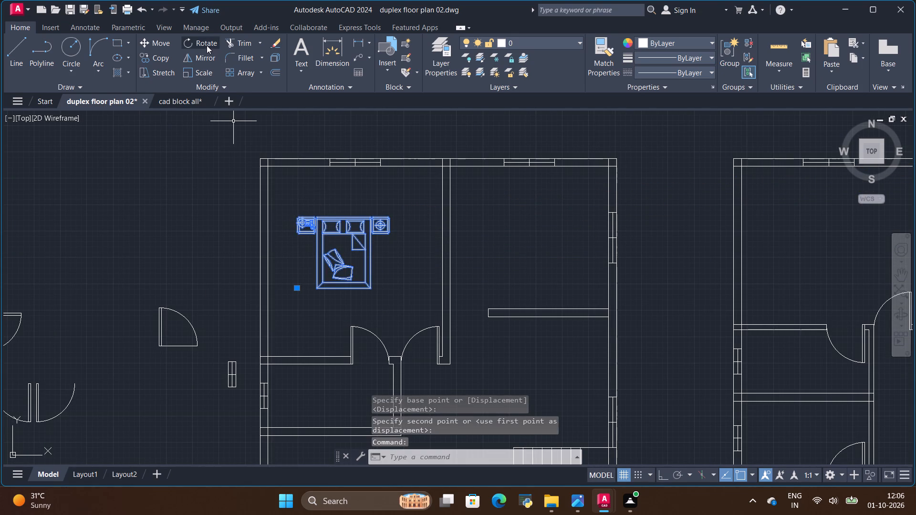
left_click(206, 45)
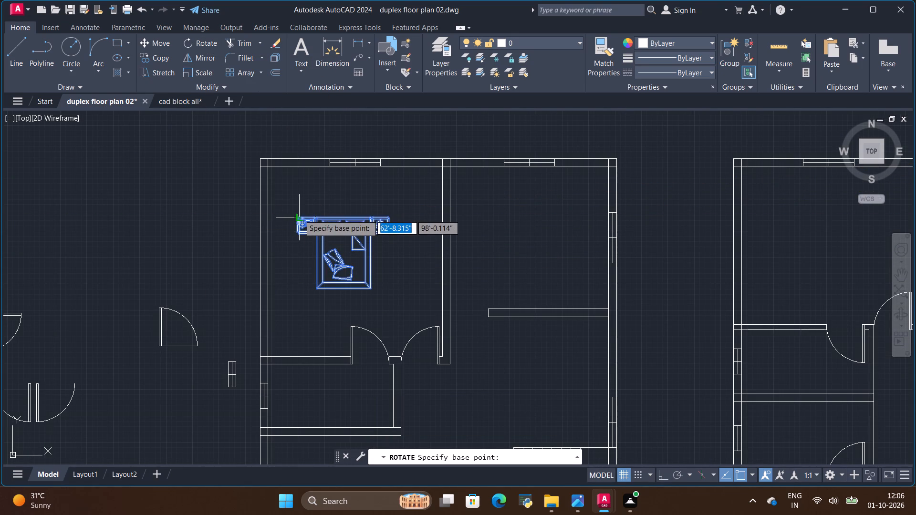
left_click(299, 215)
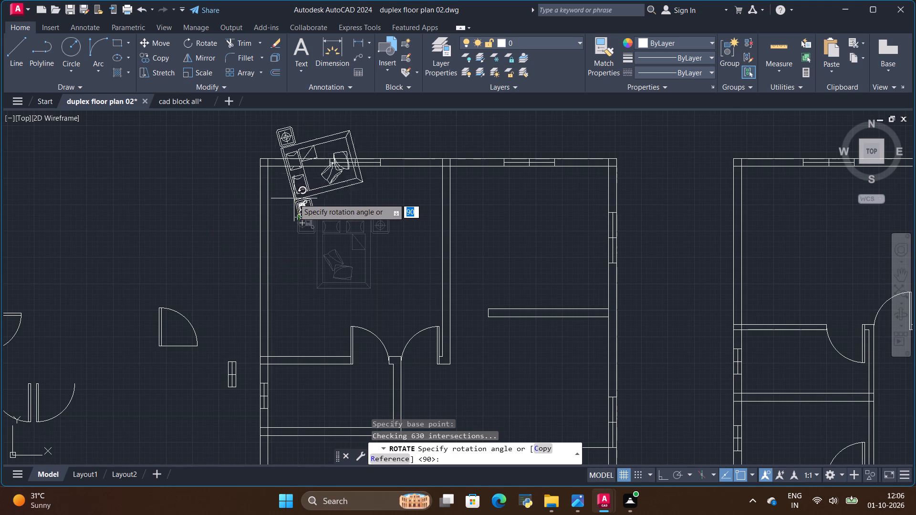
left_click(661, 477)
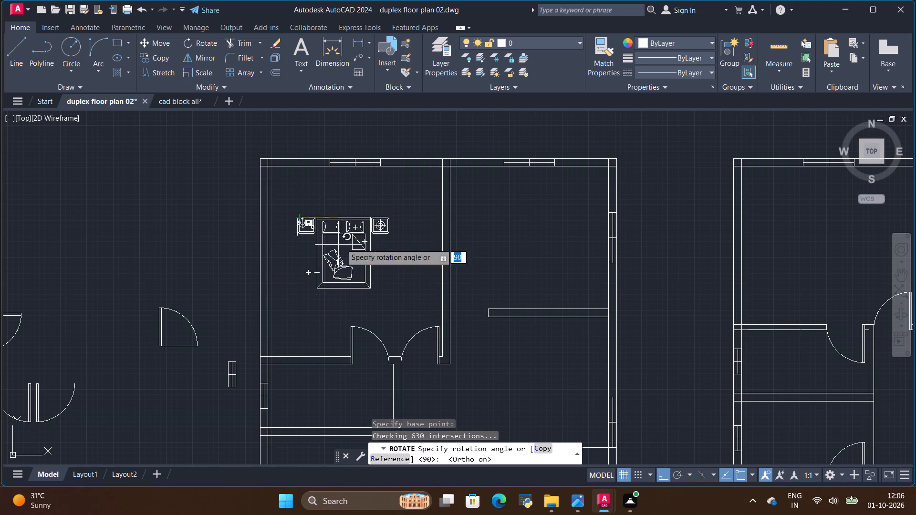
left_click(316, 179)
Move the rotated bed set straight down so it lies fully inside the ground floor master bedroom.
left_click(302, 215)
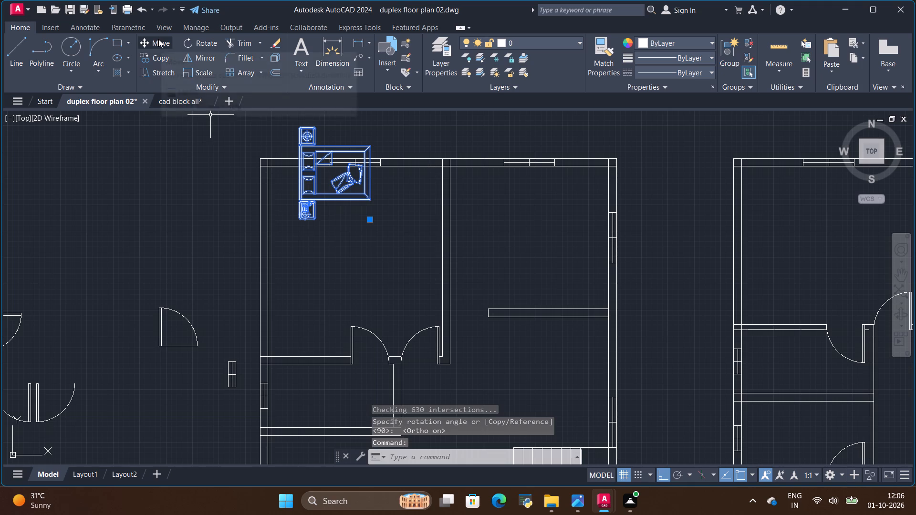
left_click(158, 39)
left_click(298, 221)
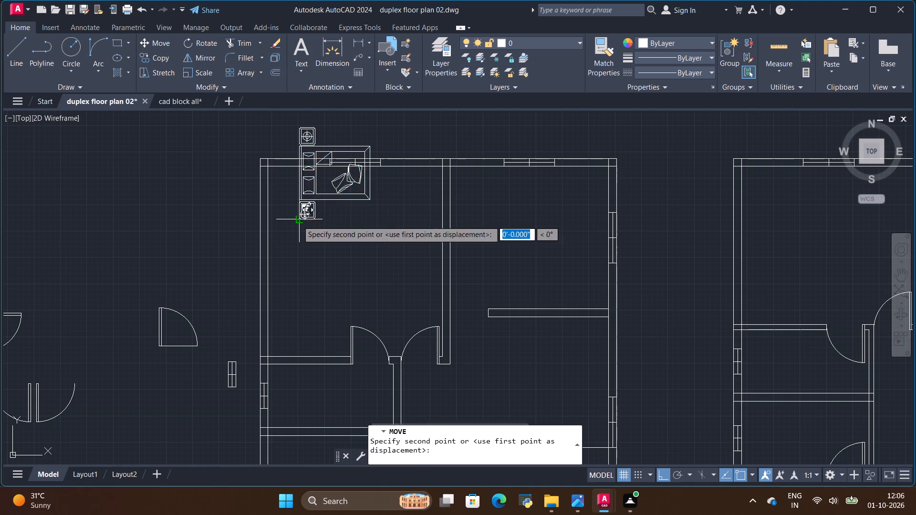
left_click(298, 304)
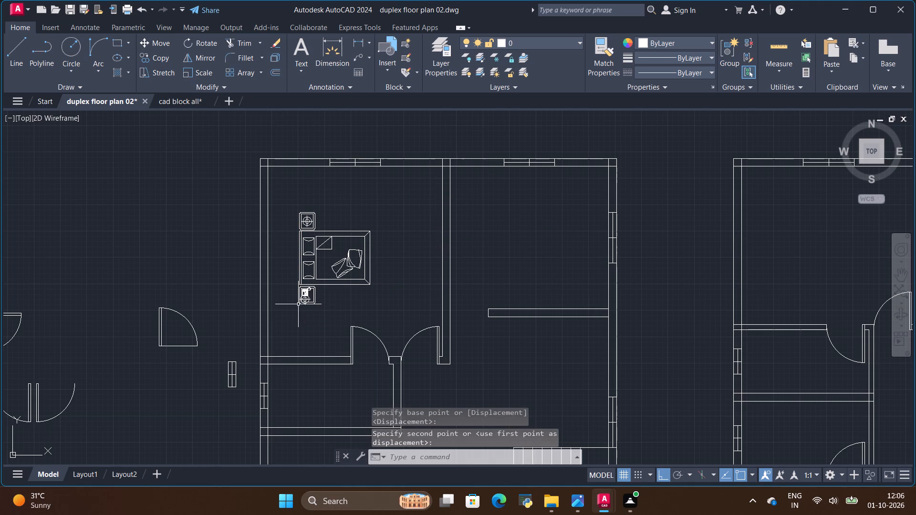
Scale the bed set up freehand from the lower-left corner of the telephone bedside table to better fill the master bedroom.
left_click(314, 229)
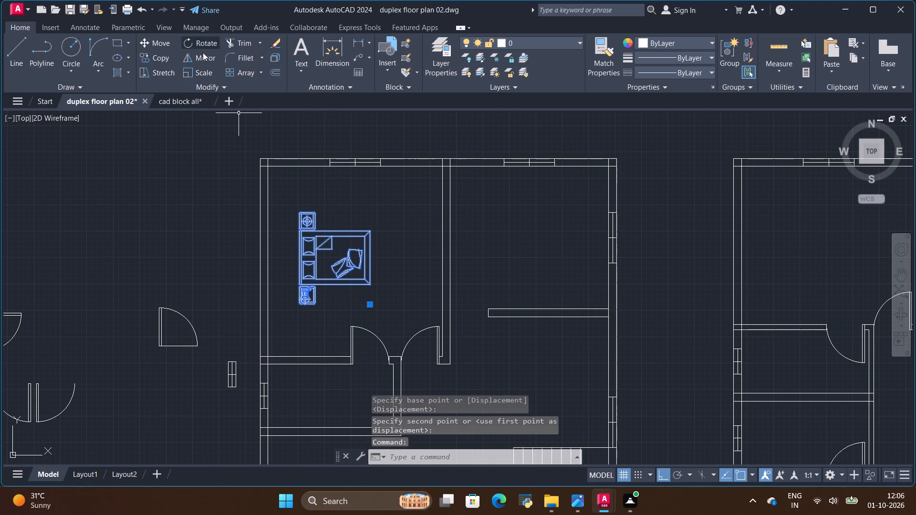
left_click(203, 74)
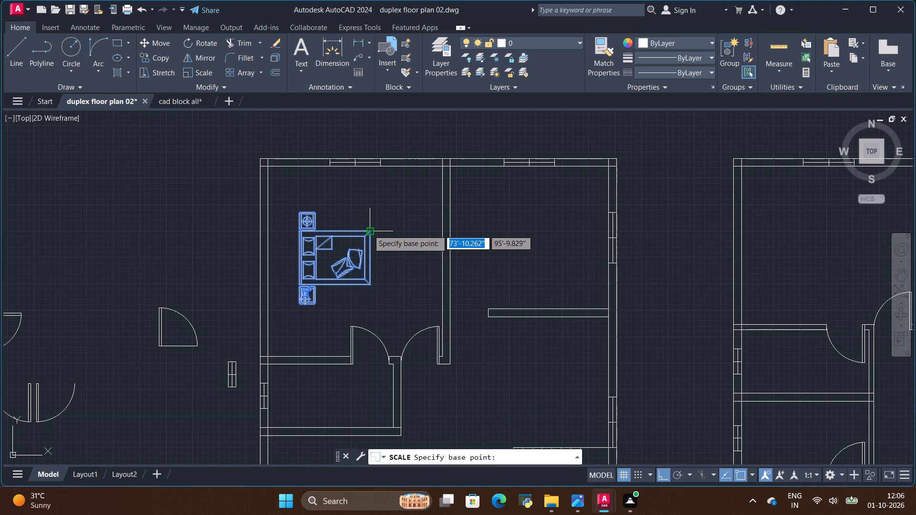
left_click(299, 308)
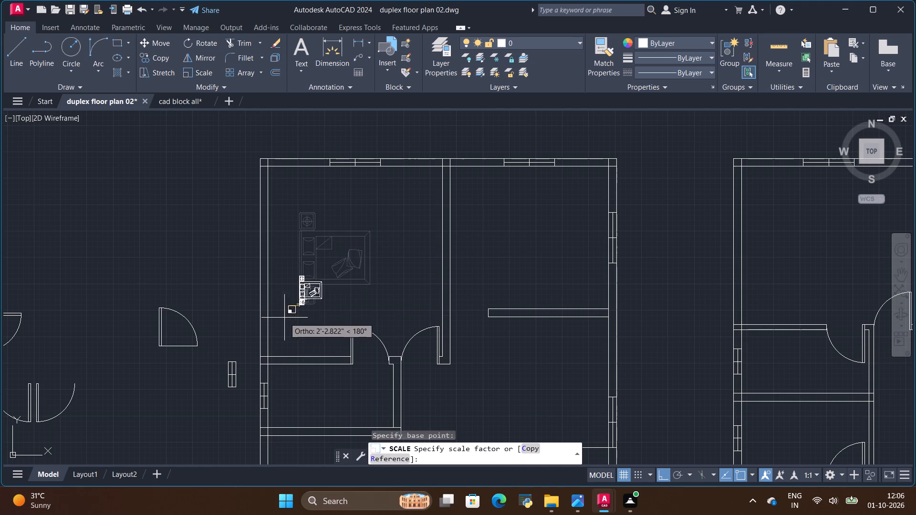
left_click(233, 333)
Move the enlarged bed set about 2'-4" straight down in the master bedroom.
left_click(315, 280)
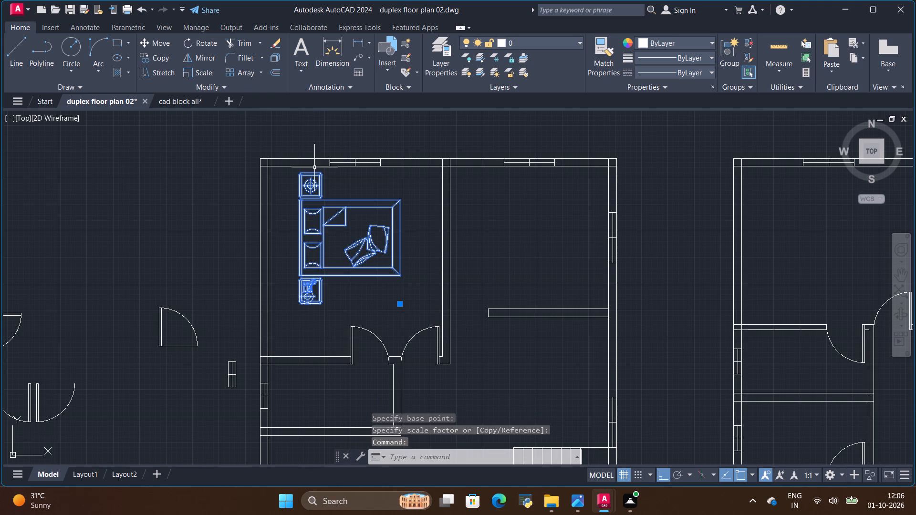
left_click(152, 38)
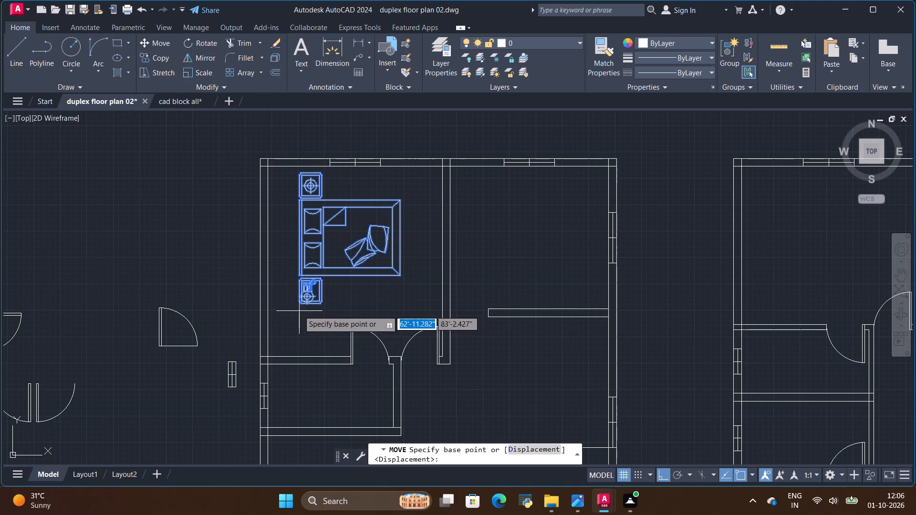
left_click(298, 304)
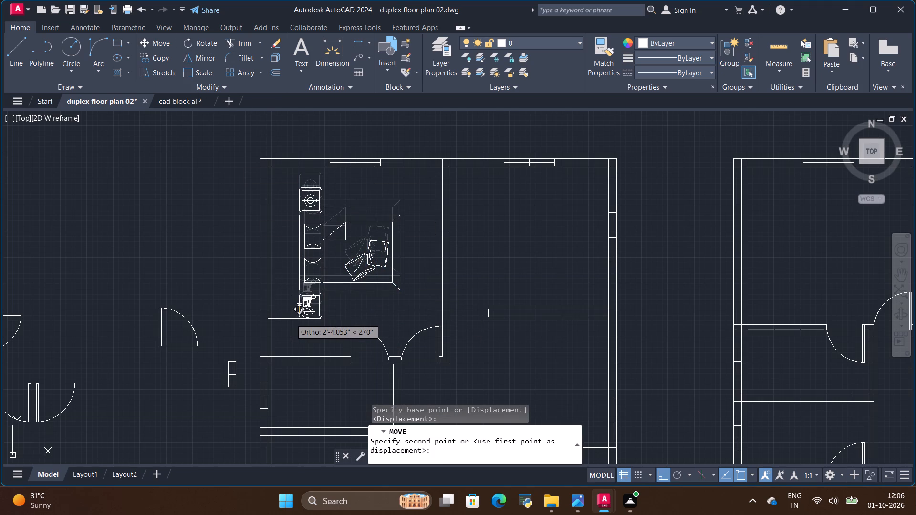
left_click(291, 319)
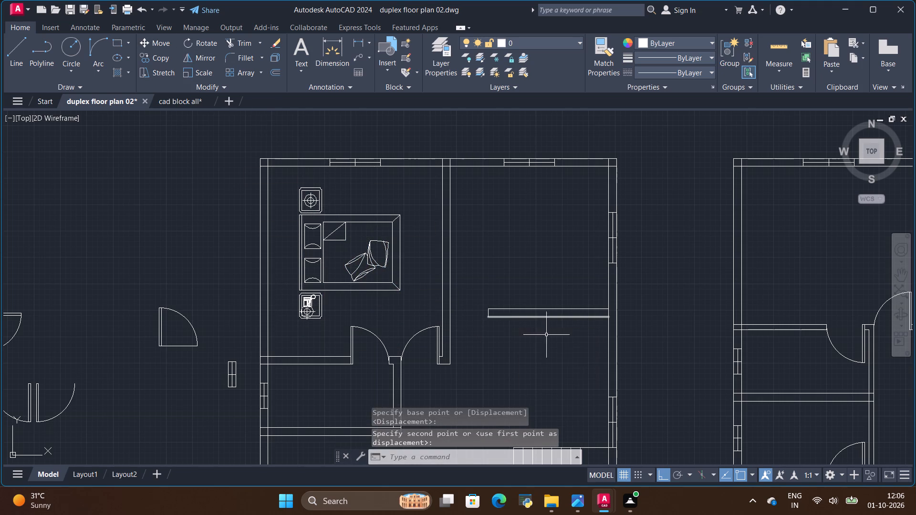
Check the bed layout of the ground and first floor bedrooms in the reference image, then return to duplex floor plan 02.
left_click(577, 499)
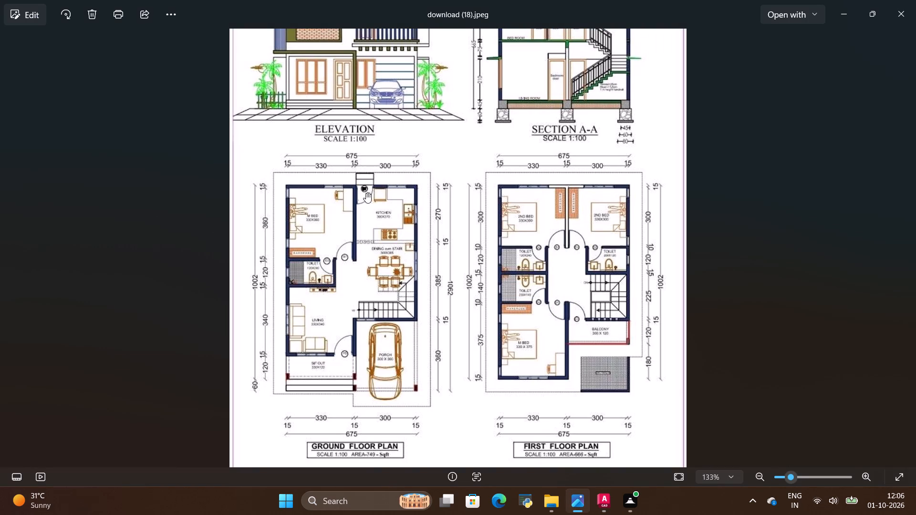
scroll(305, 222, "up", 3)
scroll(253, 228, "up", 3)
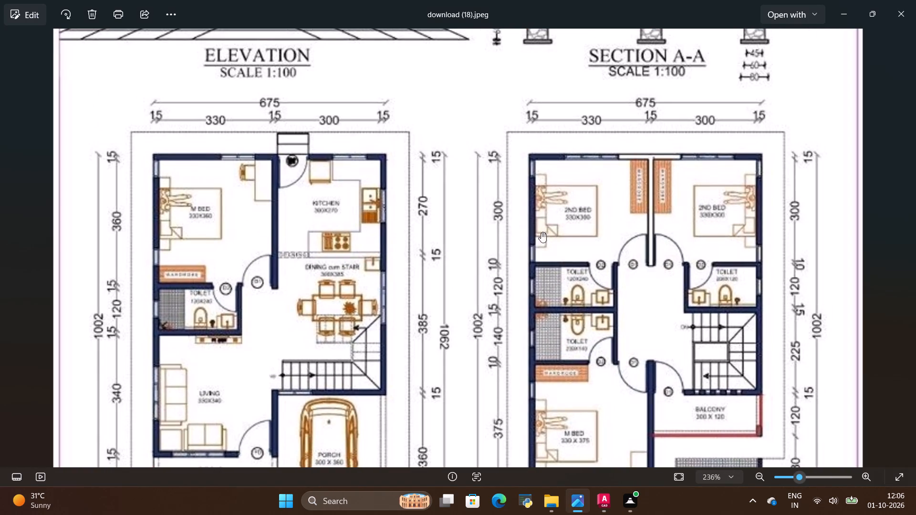
key("alt+Tab")
scroll(510, 229, "down", 2)
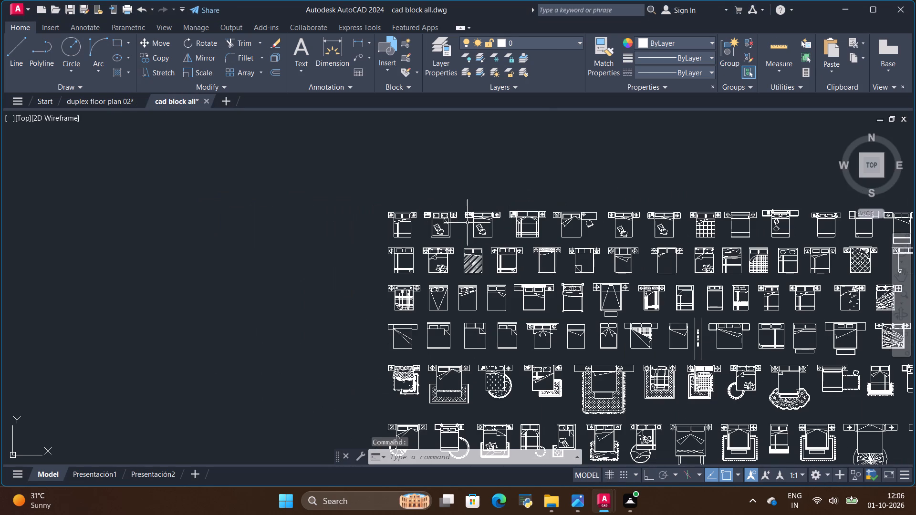
left_click(91, 99)
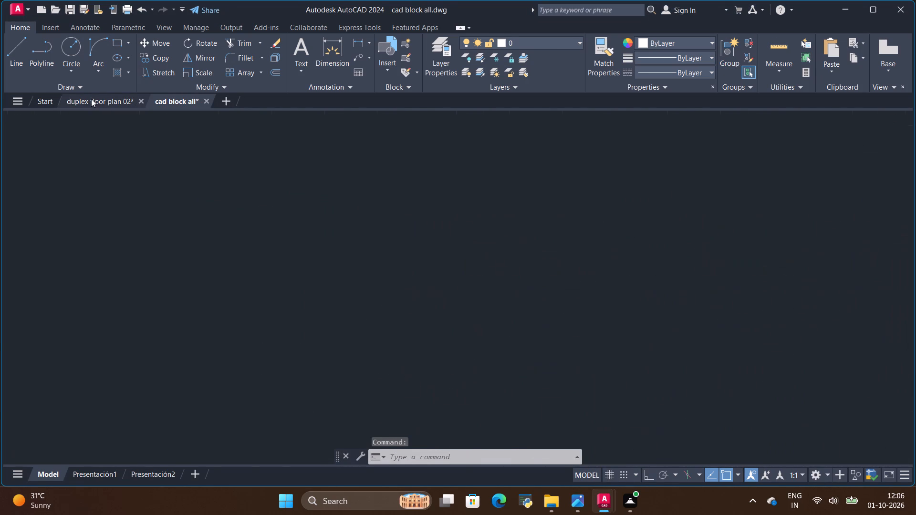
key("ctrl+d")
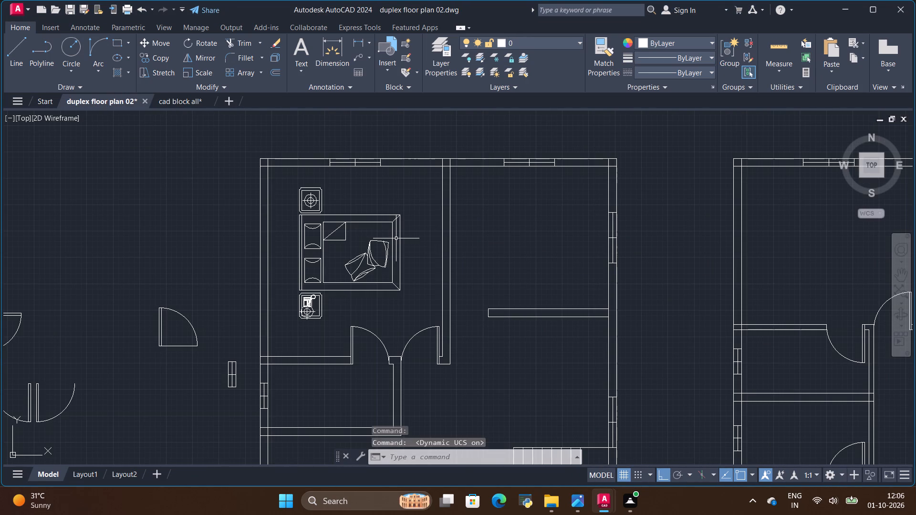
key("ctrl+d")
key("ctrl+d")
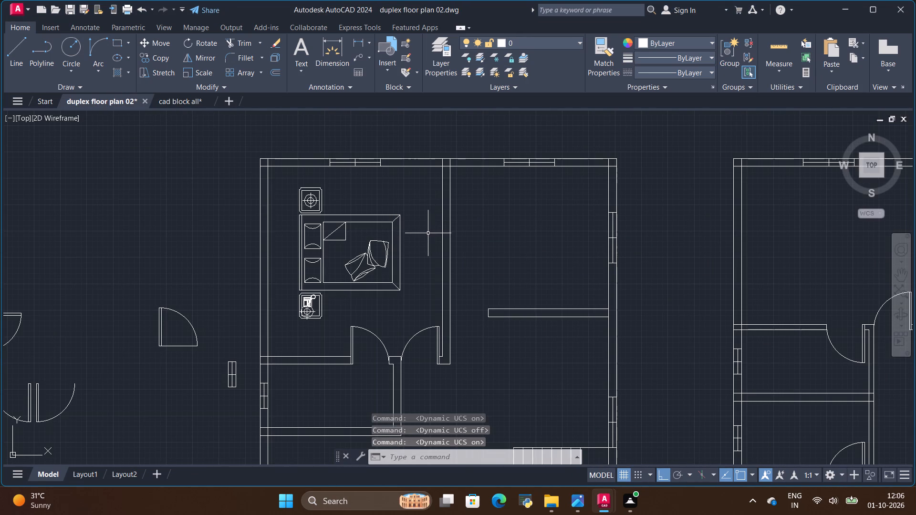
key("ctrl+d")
Copy the bed set from the ground floor master bedroom about 72' horizontally into the first floor's top-left bedroom.
scroll(413, 292, "up", 1)
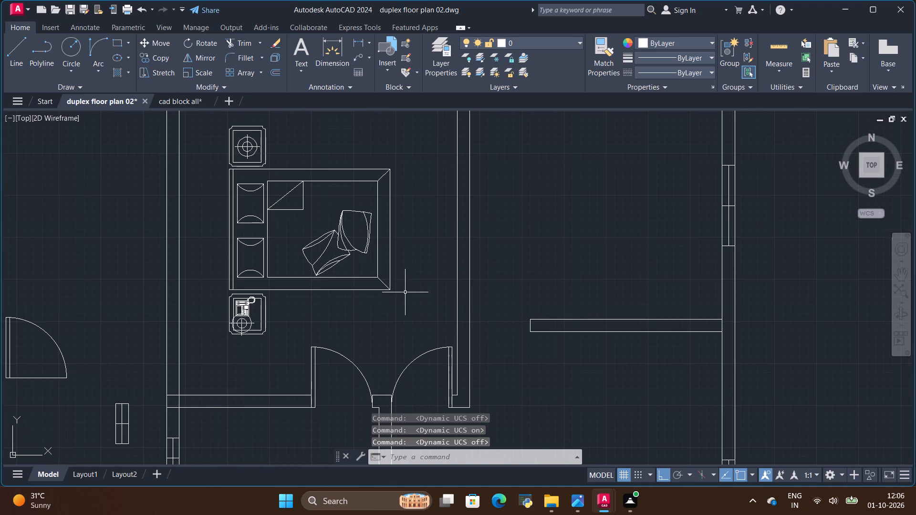
scroll(312, 290, "down", 2)
scroll(298, 292, "up", 2)
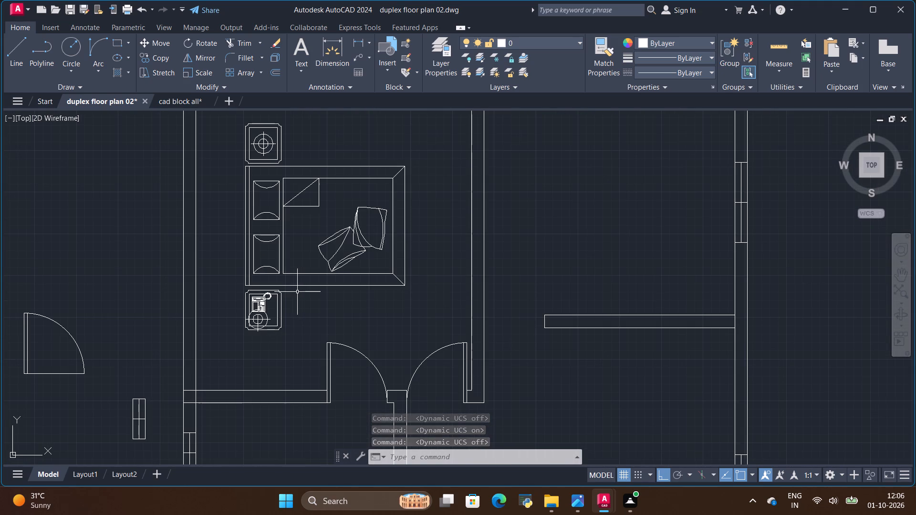
left_click(295, 286)
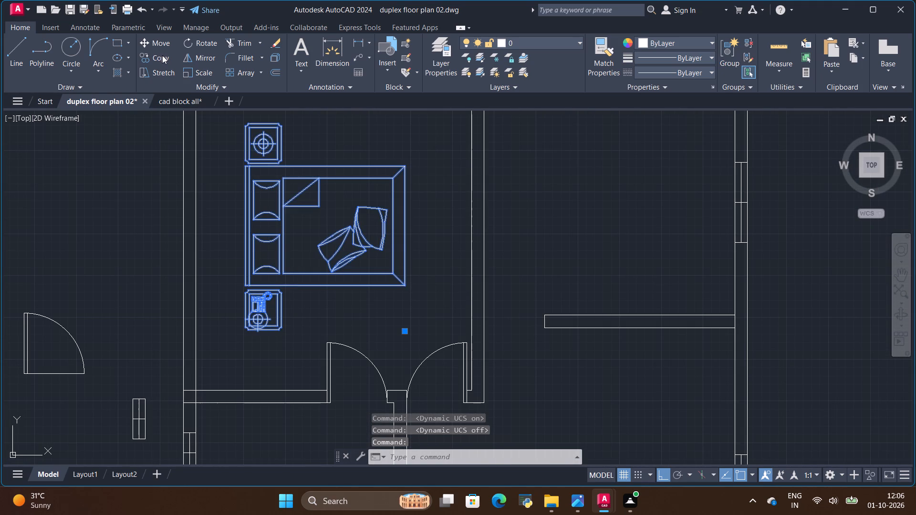
left_click(162, 56)
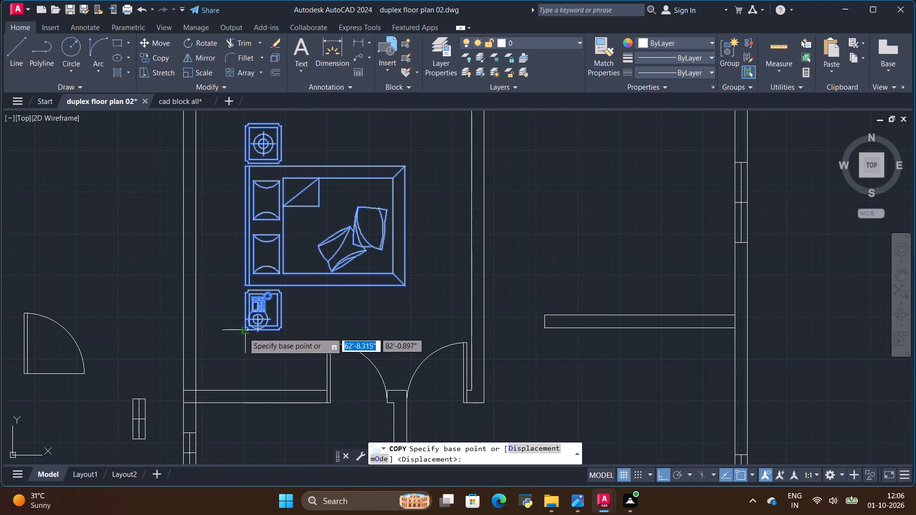
left_click(243, 332)
scroll(123, 332, "down", 3)
scroll(271, 341, "up", 2)
scroll(312, 333, "up", 1)
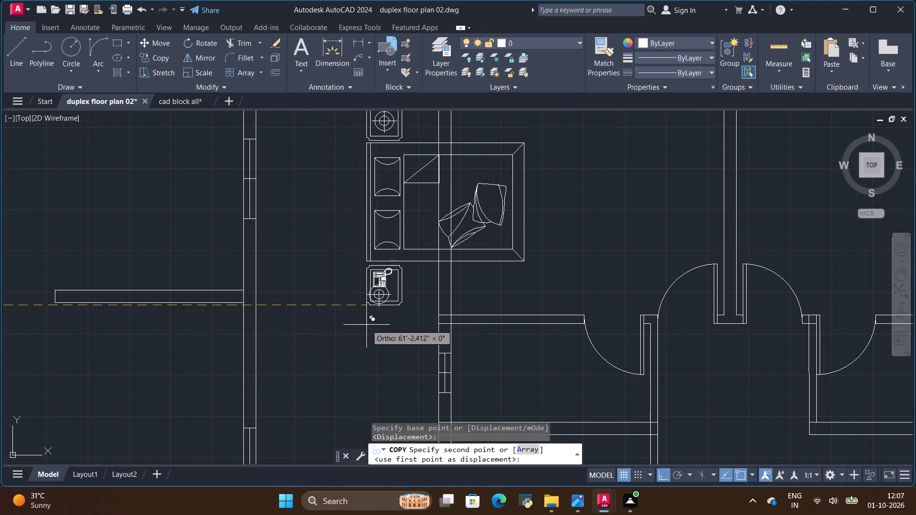
scroll(392, 319, "down", 1)
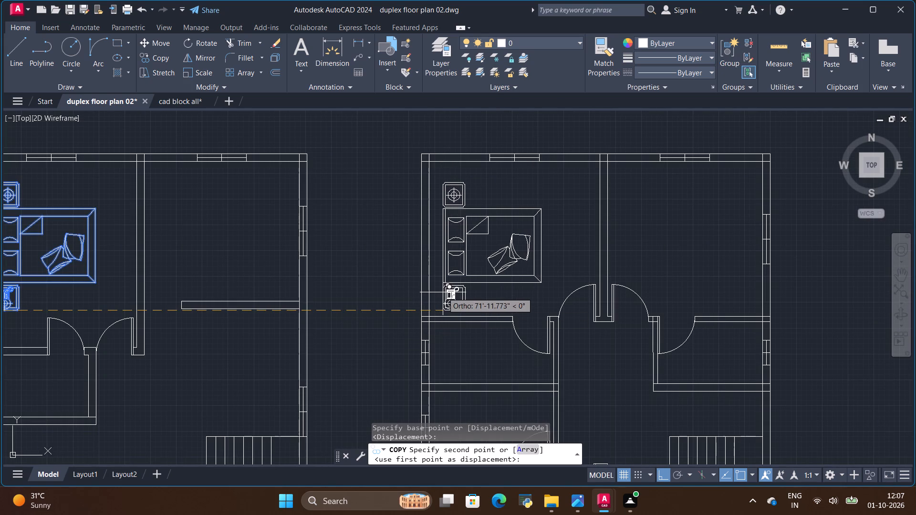
left_click(443, 292)
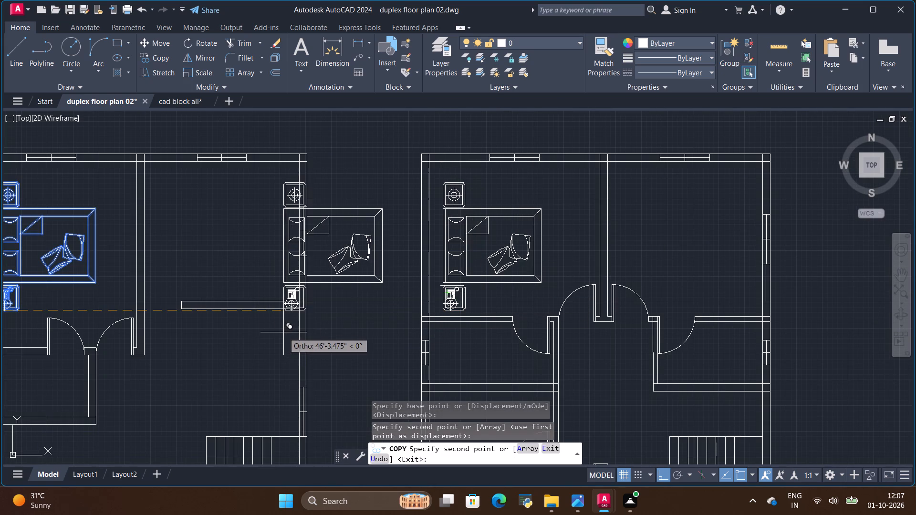
key("Escape")
Mirror the first floor bed set about a vertical line through the foot of the bed, keeping the original.
left_click(451, 274)
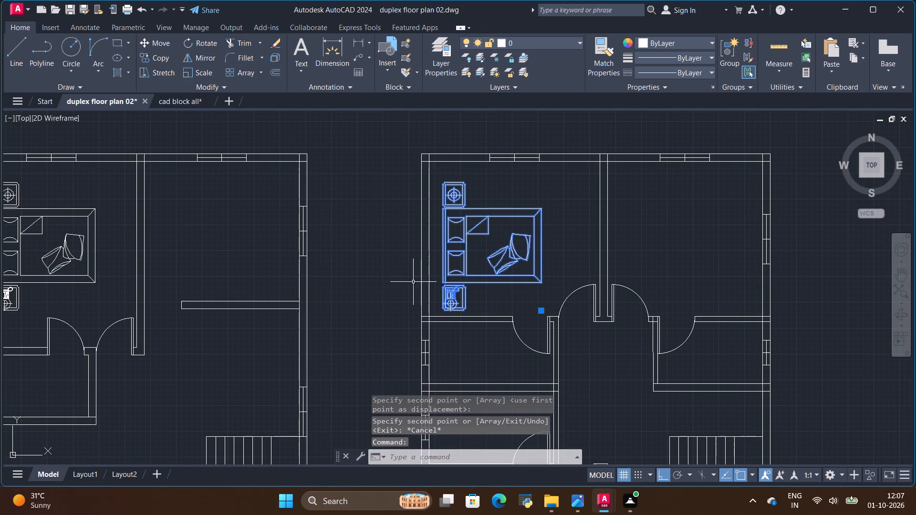
left_click(201, 54)
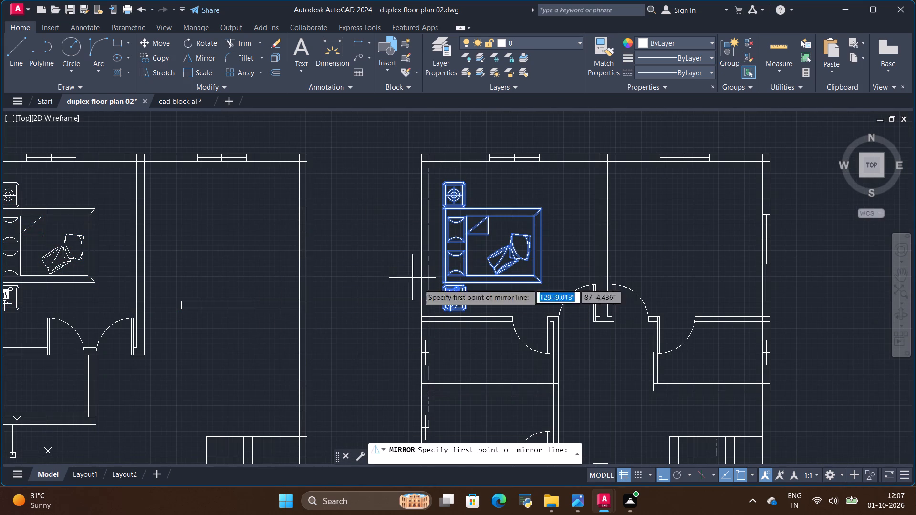
left_click(542, 284)
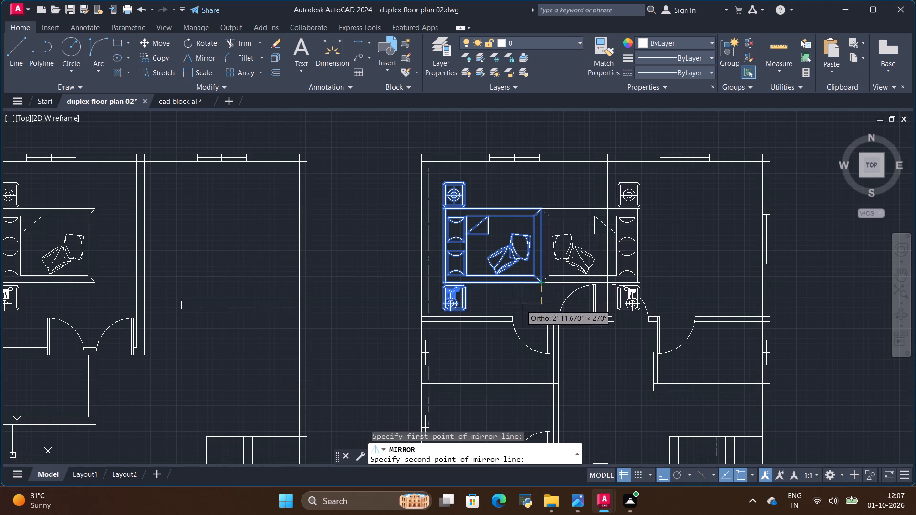
left_click(562, 259)
key("Return")
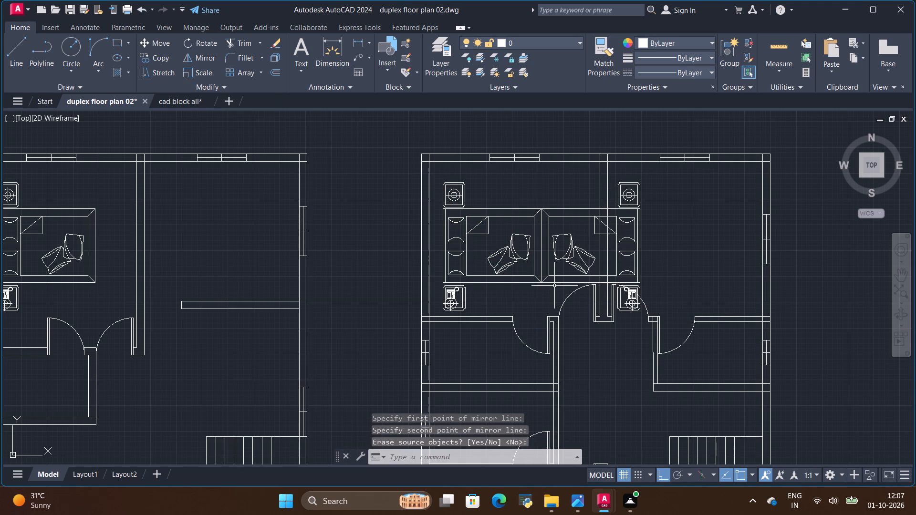
Move the mirrored bed set horizontally into the first floor's top-right bedroom, with its headboard near the outer wall.
left_click(560, 277)
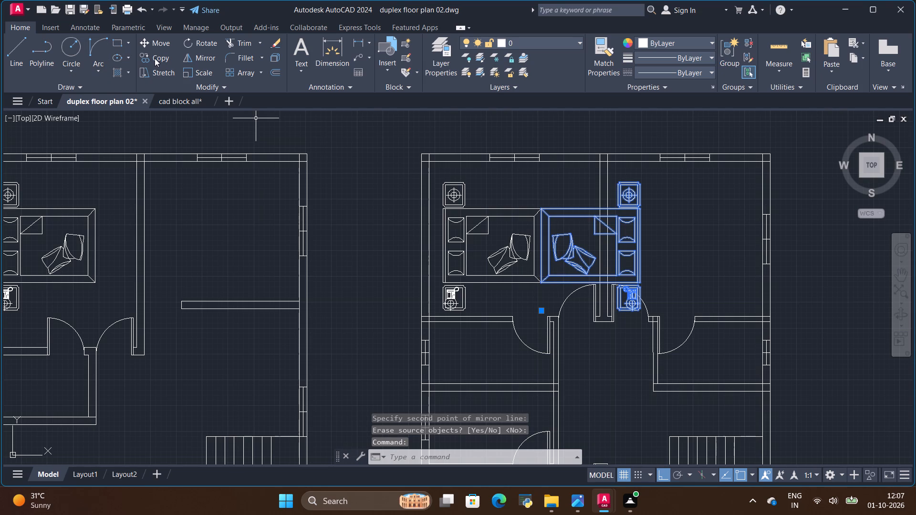
left_click(157, 41)
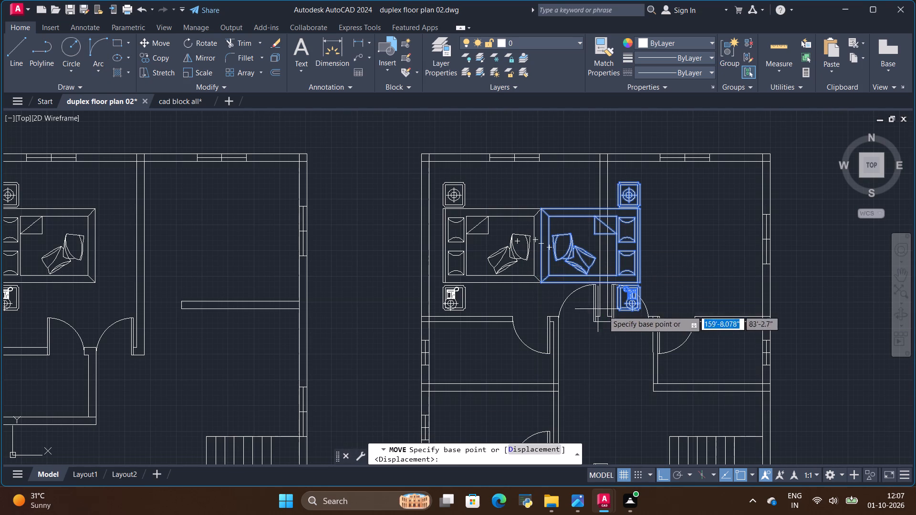
left_click(637, 309)
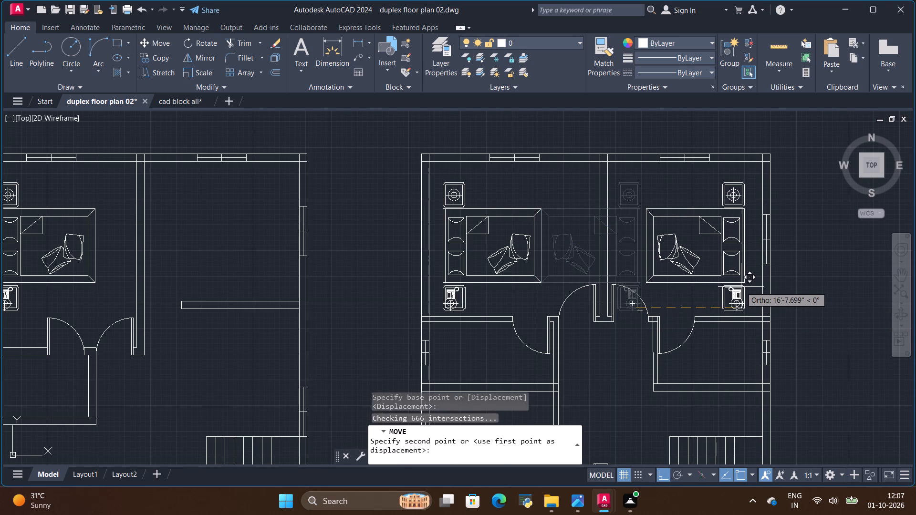
left_click(747, 285)
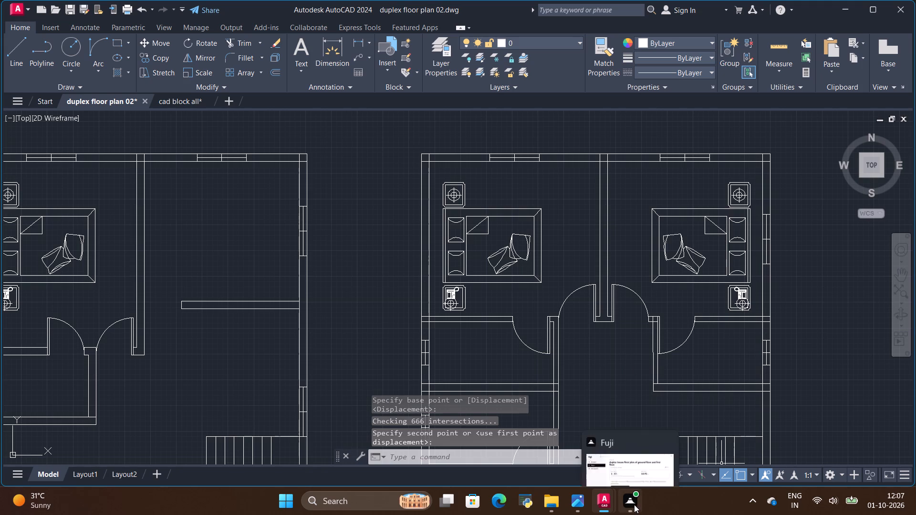
Move both first floor bed sets together about 3" straight up, away from the bedrooms' lower walls.
left_click(504, 267)
left_click(708, 245)
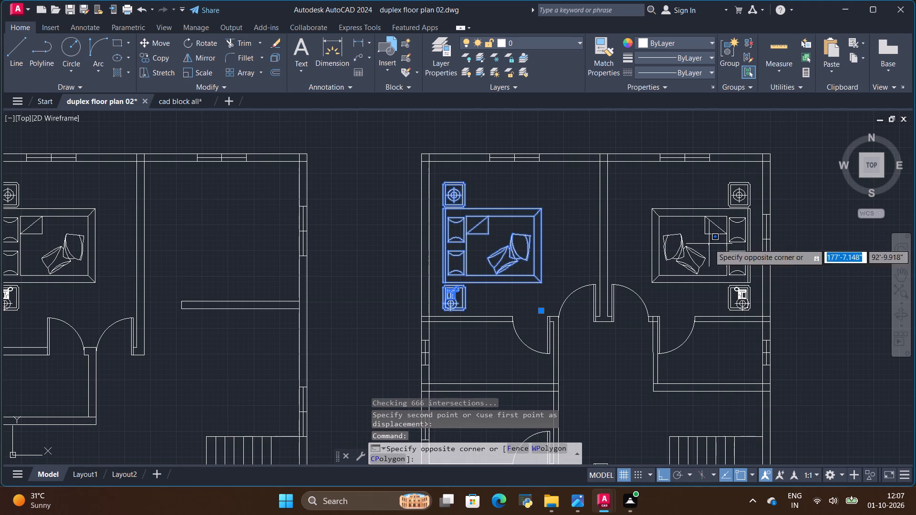
left_click(665, 234)
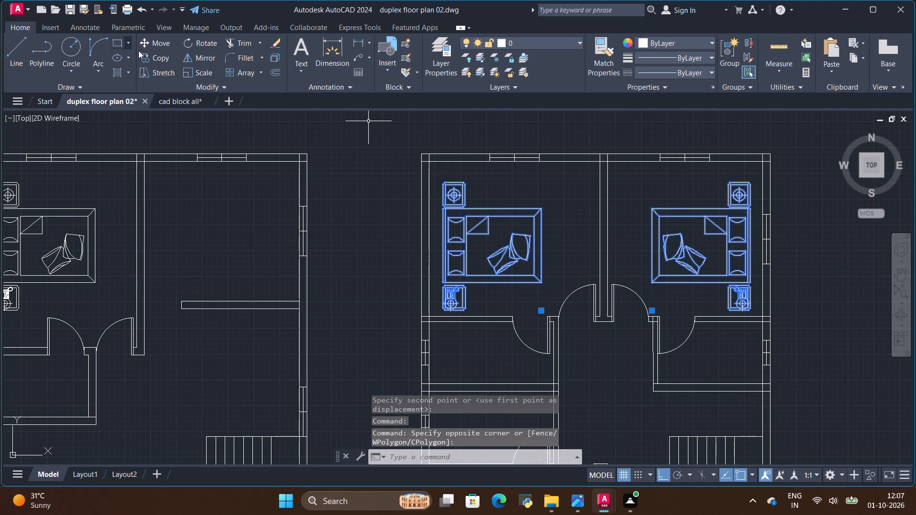
left_click(156, 44)
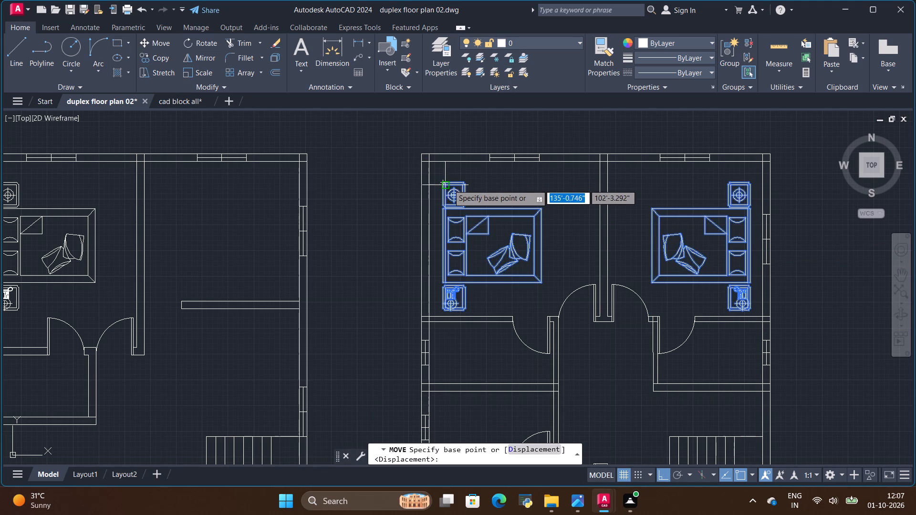
left_click(442, 184)
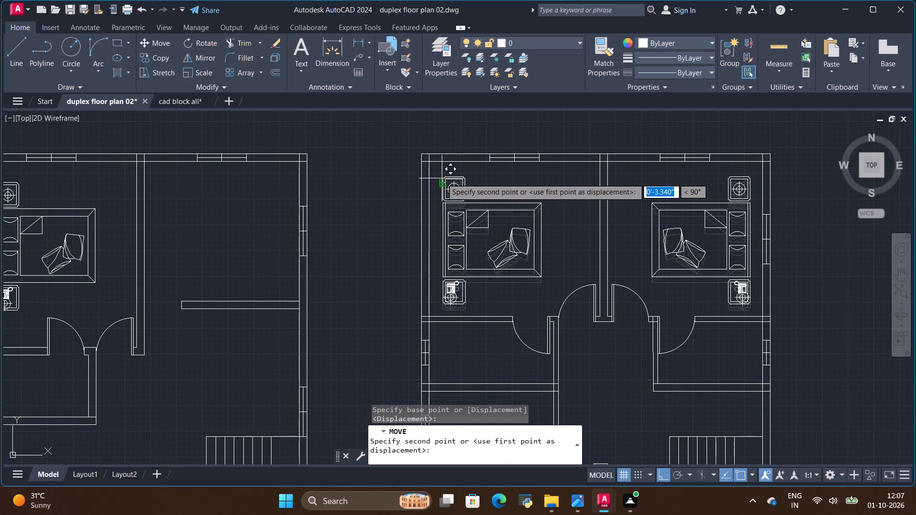
left_click(442, 178)
scroll(442, 176, "up", 1)
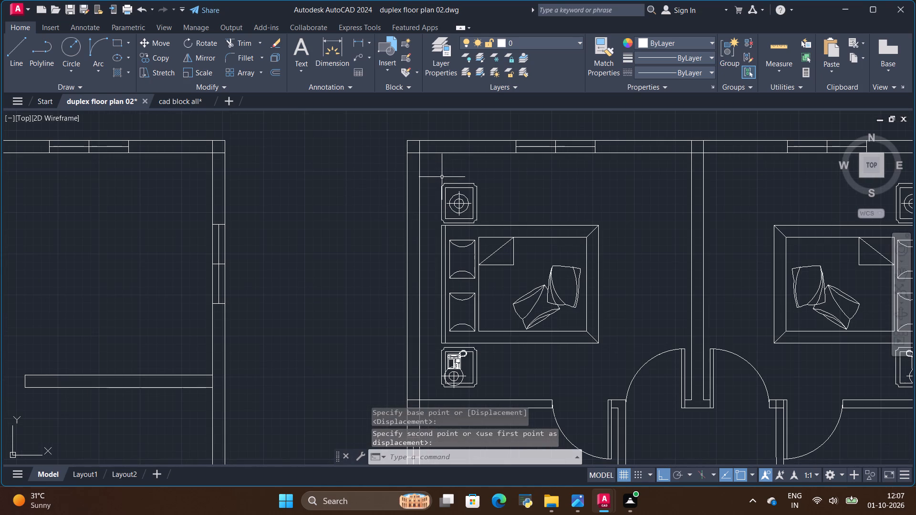
scroll(429, 179, "down", 1)
key("Escape")
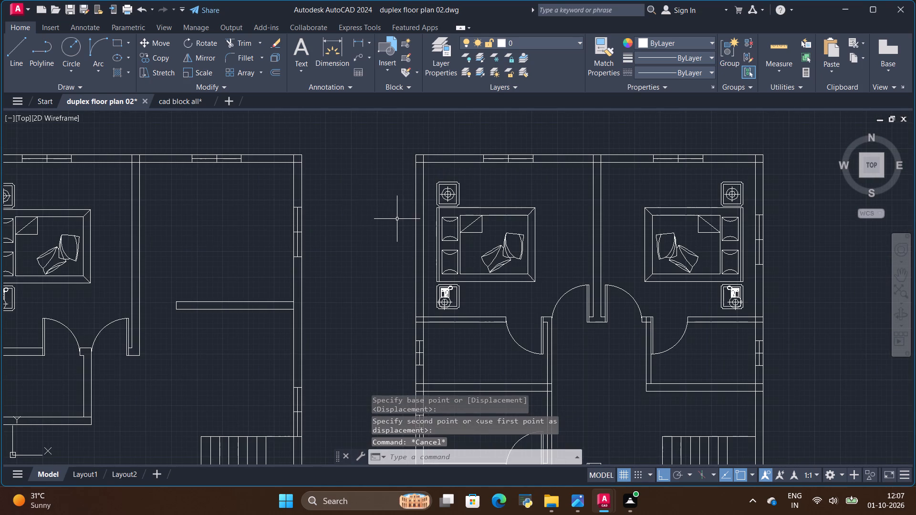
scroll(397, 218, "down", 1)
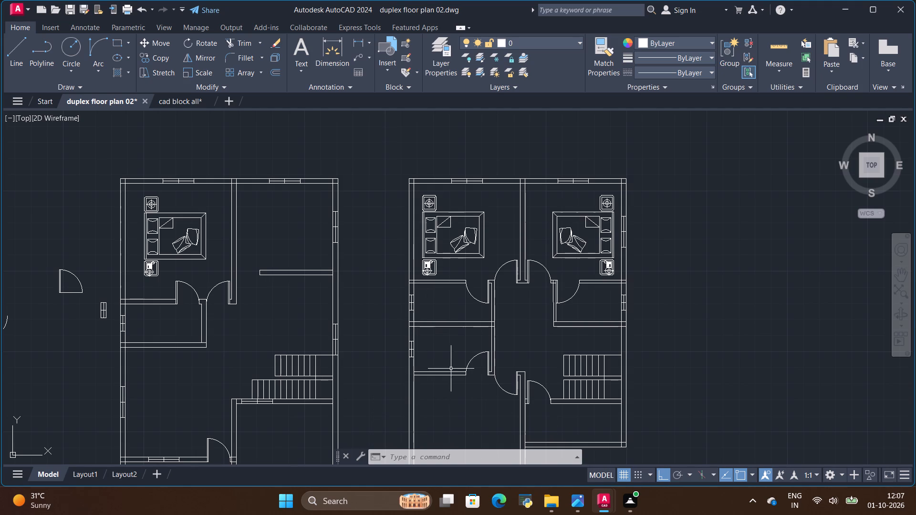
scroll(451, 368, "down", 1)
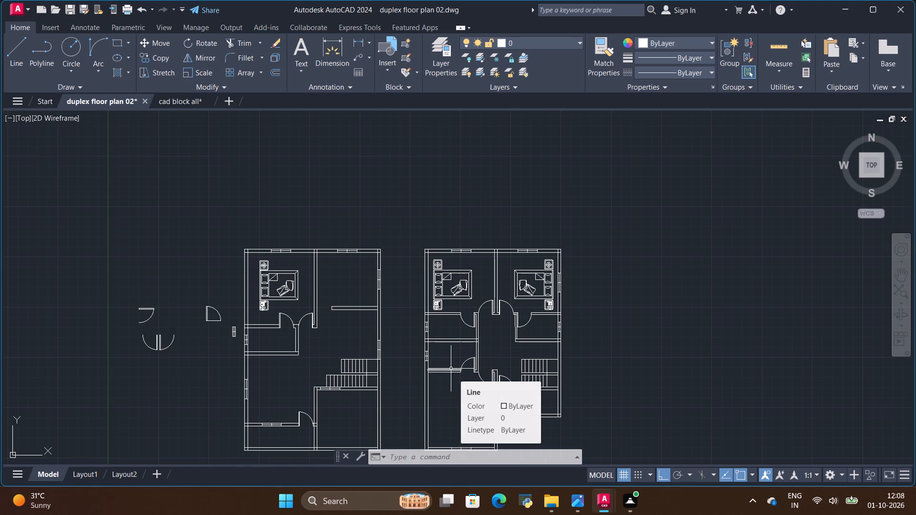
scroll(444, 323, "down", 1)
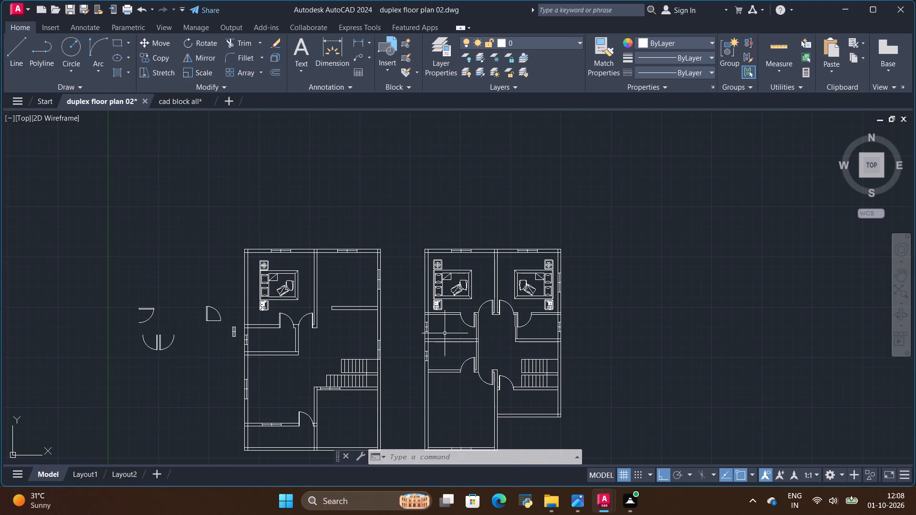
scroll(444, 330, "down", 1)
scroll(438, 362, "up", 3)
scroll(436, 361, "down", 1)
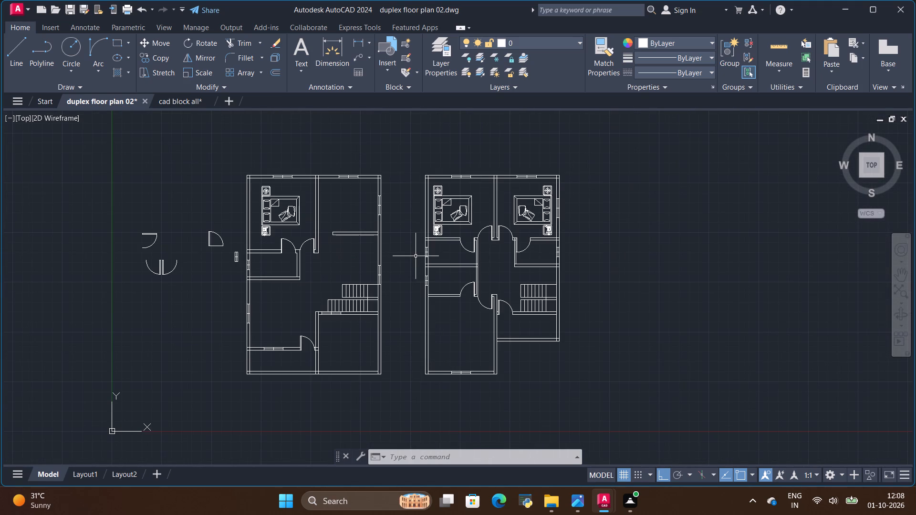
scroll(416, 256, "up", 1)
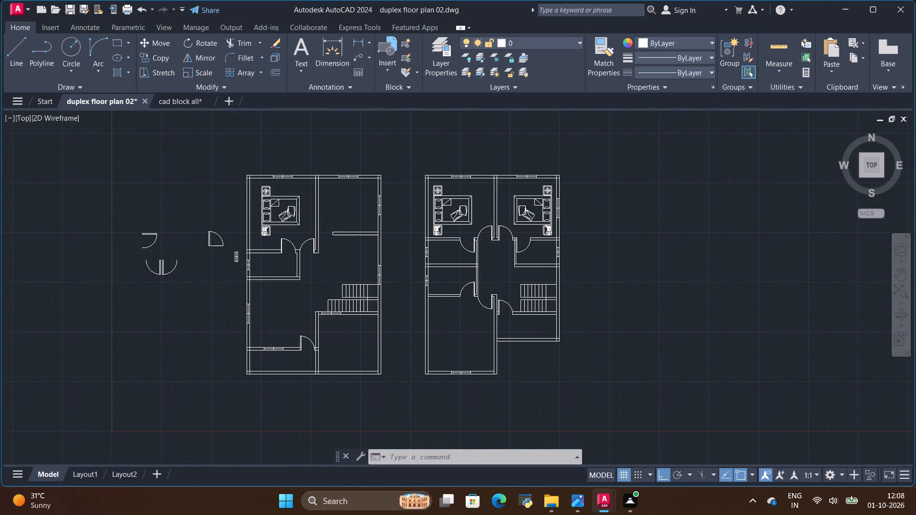
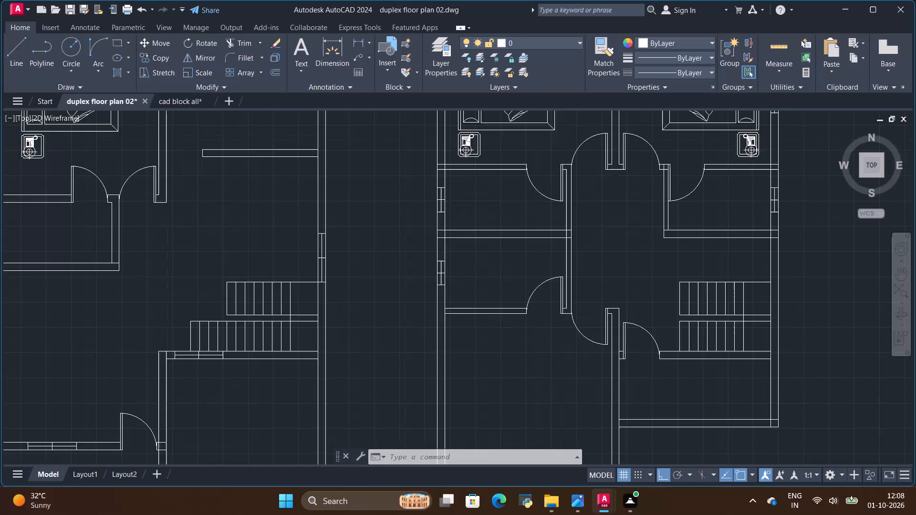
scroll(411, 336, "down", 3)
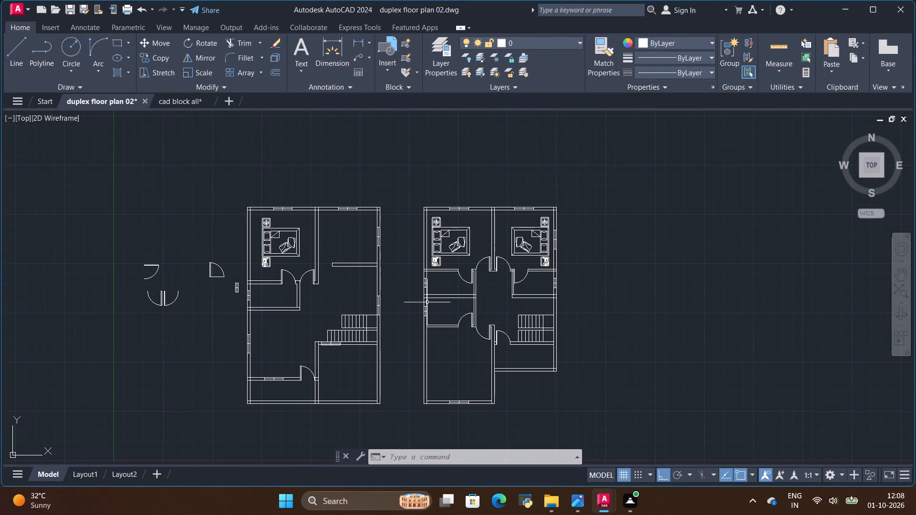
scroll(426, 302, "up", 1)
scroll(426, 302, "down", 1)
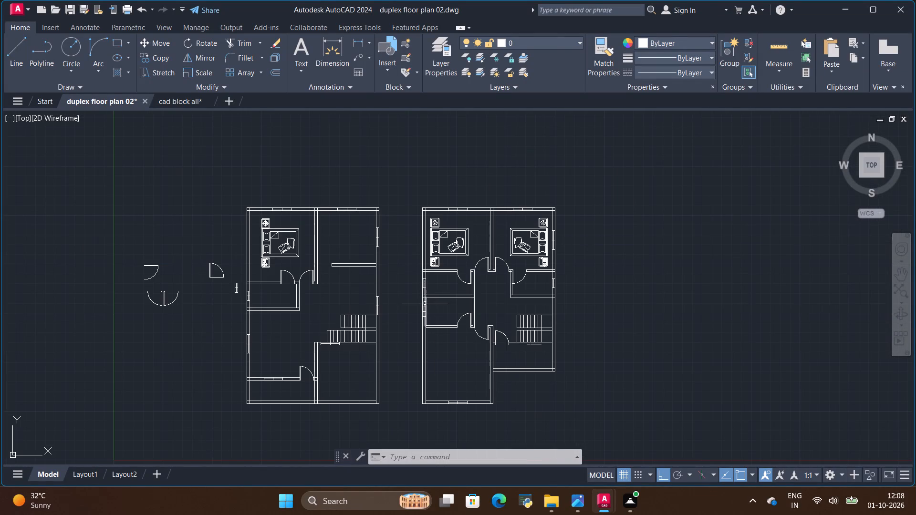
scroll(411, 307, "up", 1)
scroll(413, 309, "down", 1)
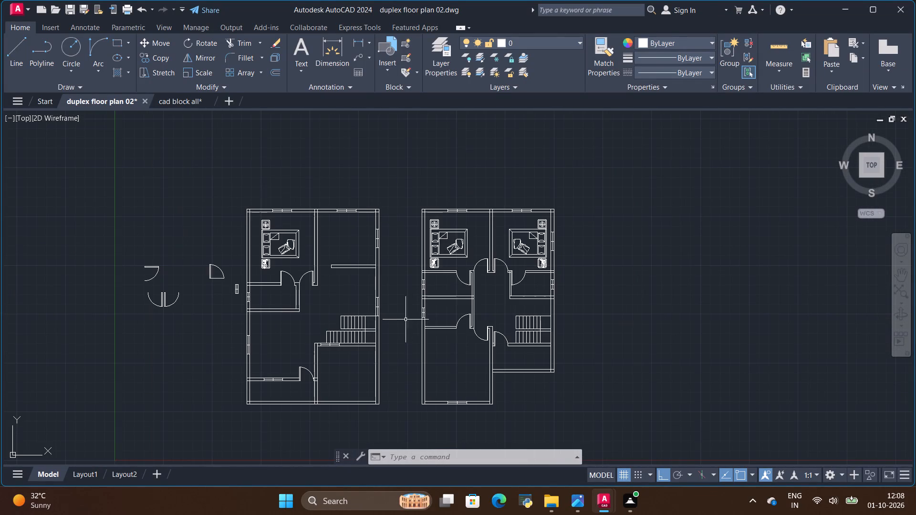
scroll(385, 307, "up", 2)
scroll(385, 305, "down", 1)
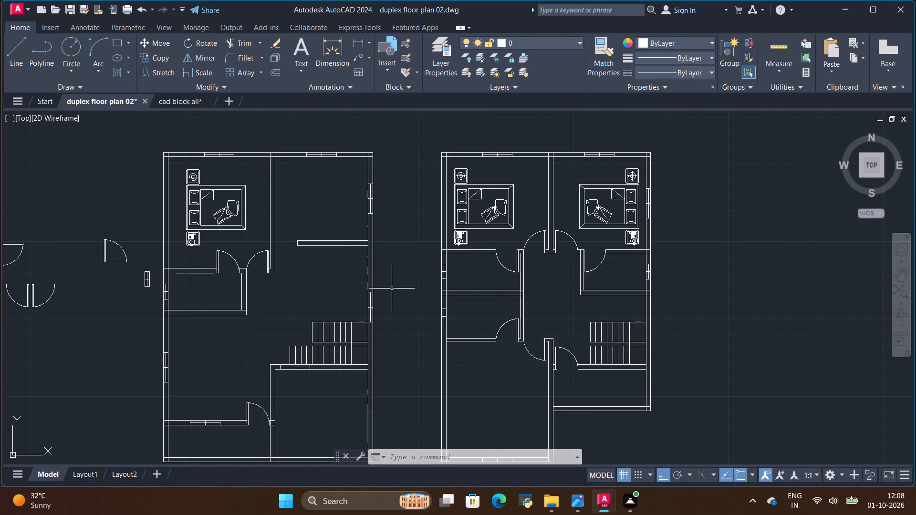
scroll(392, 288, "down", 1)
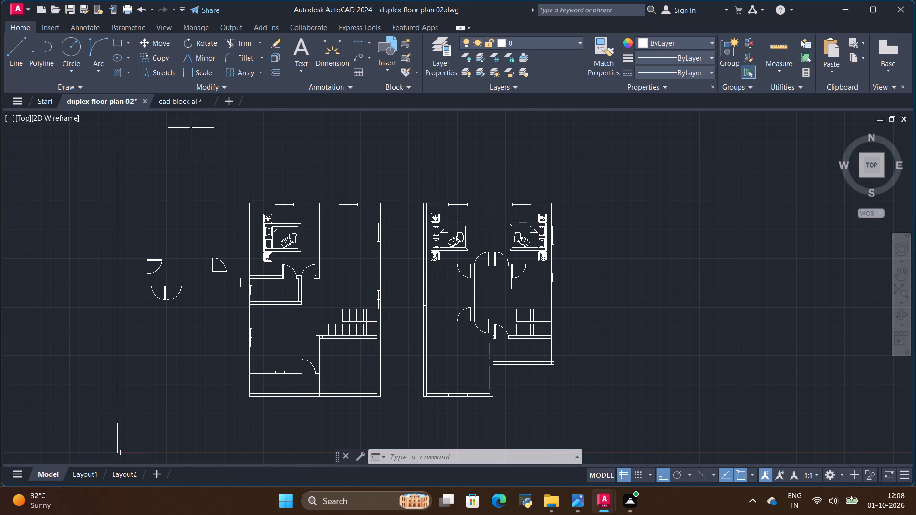
Examine the furniture layout of both floor plans in the reference image download (18).jpeg.
left_click(578, 508)
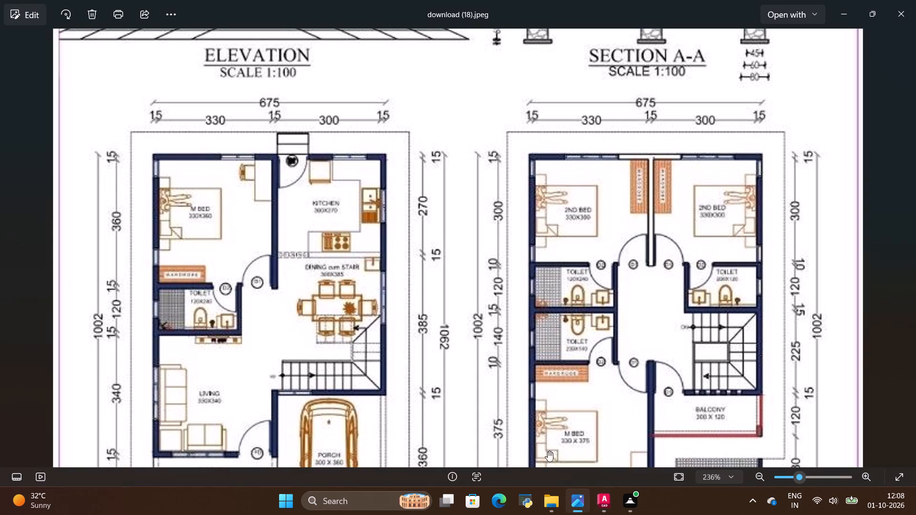
scroll(478, 371, "down", 4)
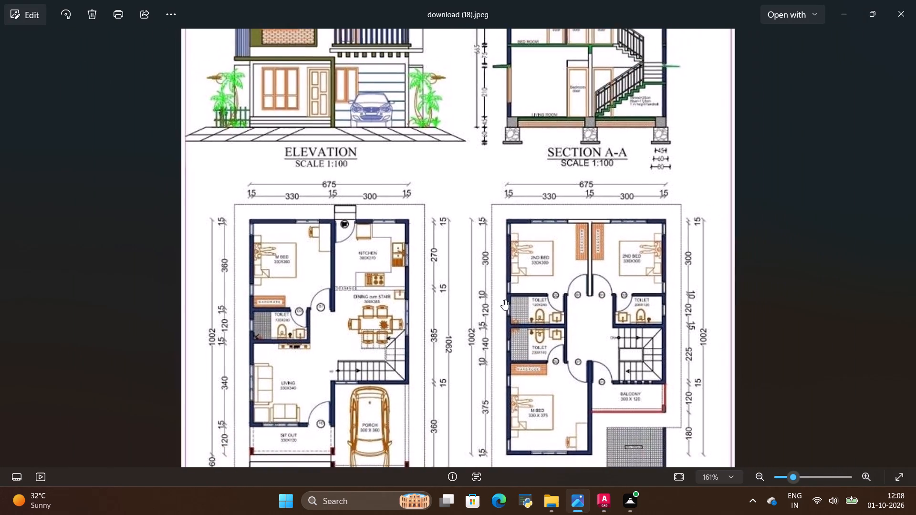
scroll(503, 300, "down", 2)
scroll(301, 425, "up", 2)
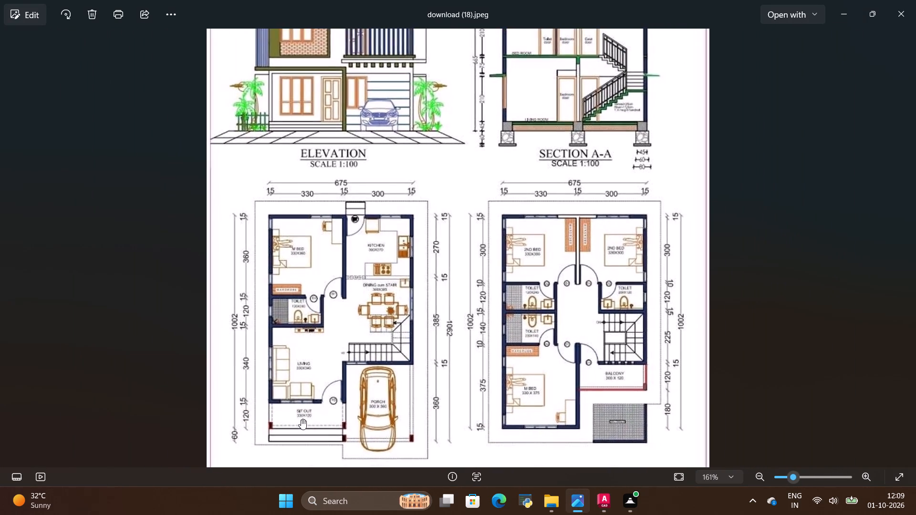
scroll(301, 419, "up", 1)
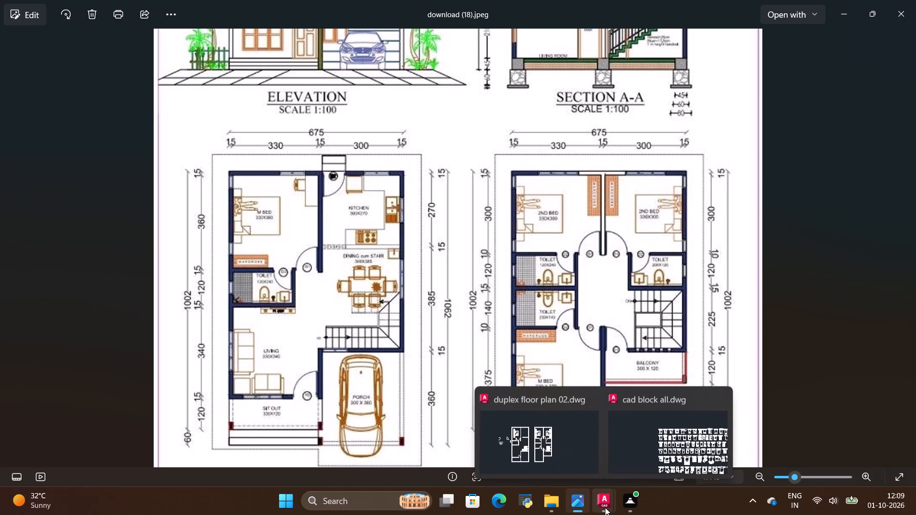
In cad block all.dwg, copy the L-shaped sofa with a rounded corner and diagonal cushion marks to the clipboard.
key("alt+Tab")
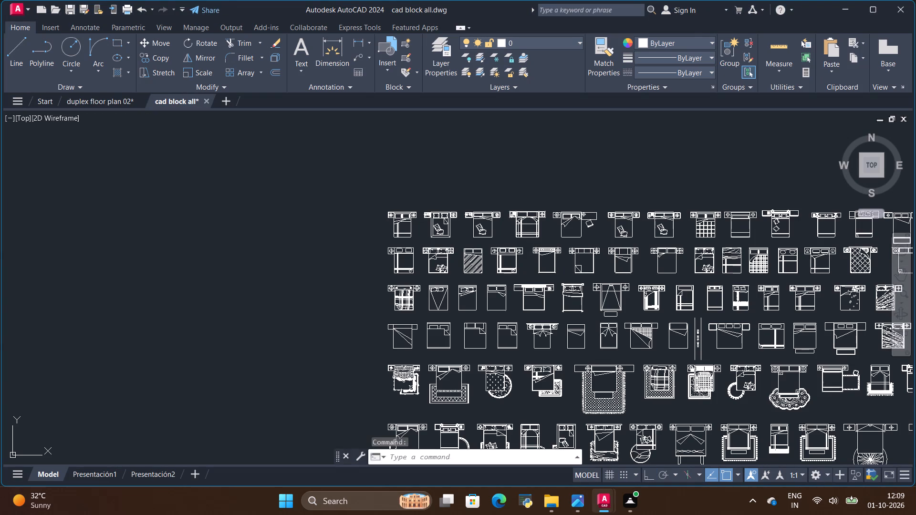
scroll(380, 278, "down", 2)
scroll(443, 358, "up", 2)
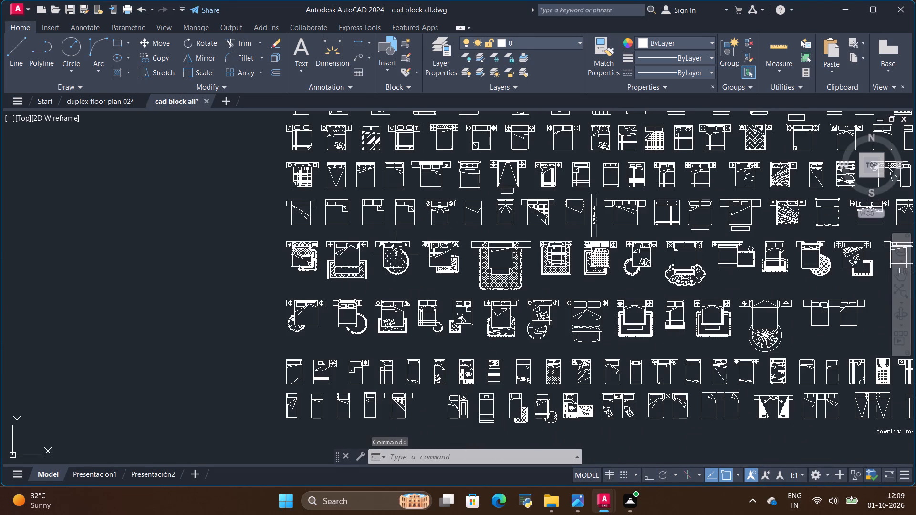
scroll(399, 255, "down", 1)
scroll(474, 237, "down", 2)
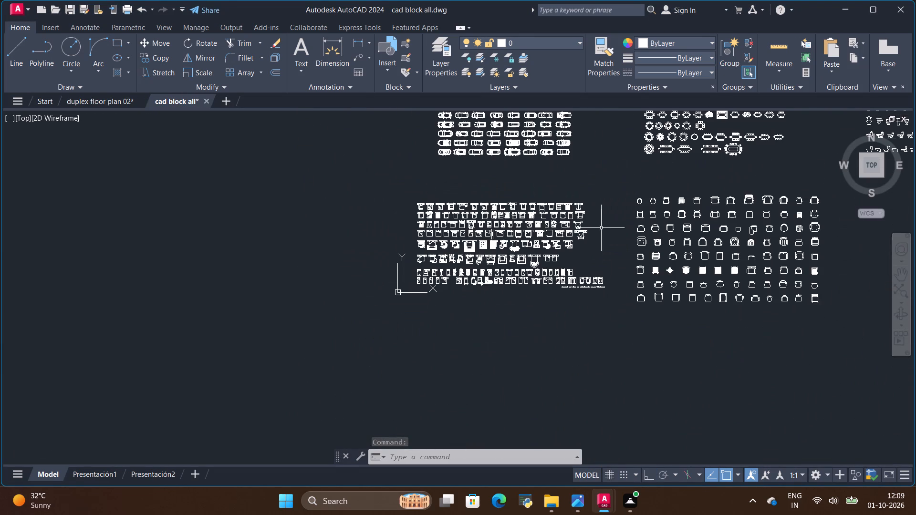
scroll(556, 291, "down", 1)
scroll(630, 125, "up", 3)
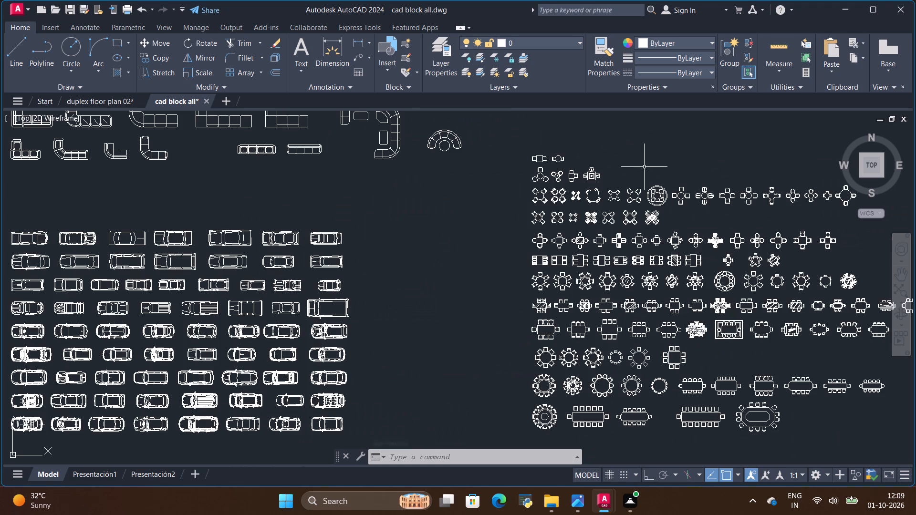
scroll(616, 259, "down", 3)
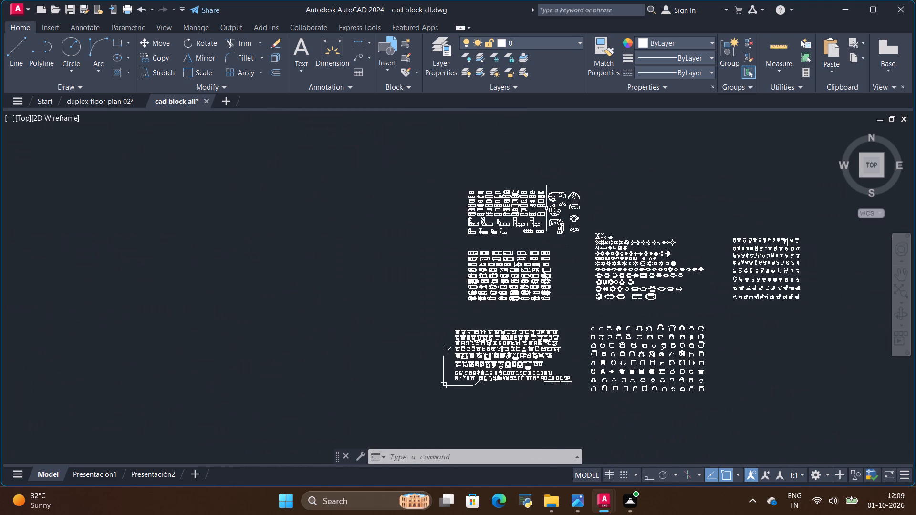
scroll(514, 181, "up", 3)
scroll(416, 275, "up", 1)
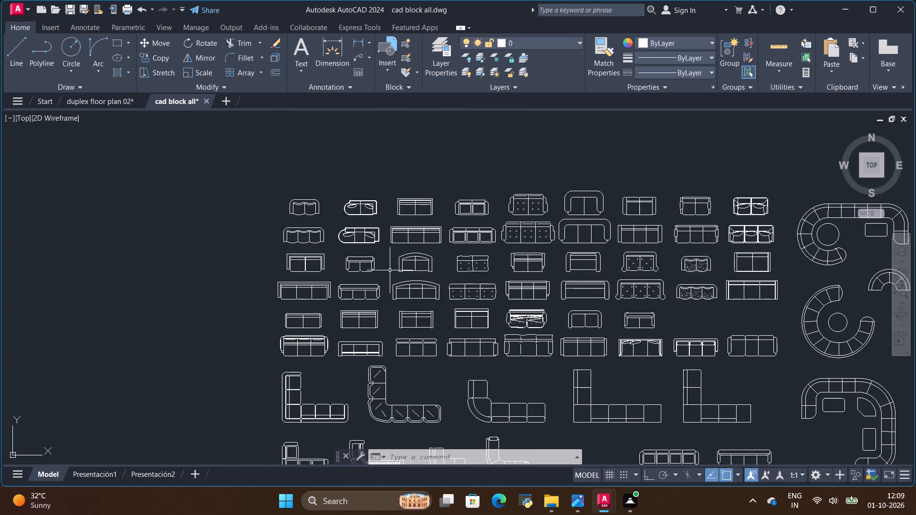
scroll(391, 268, "down", 1)
scroll(450, 343, "up", 1)
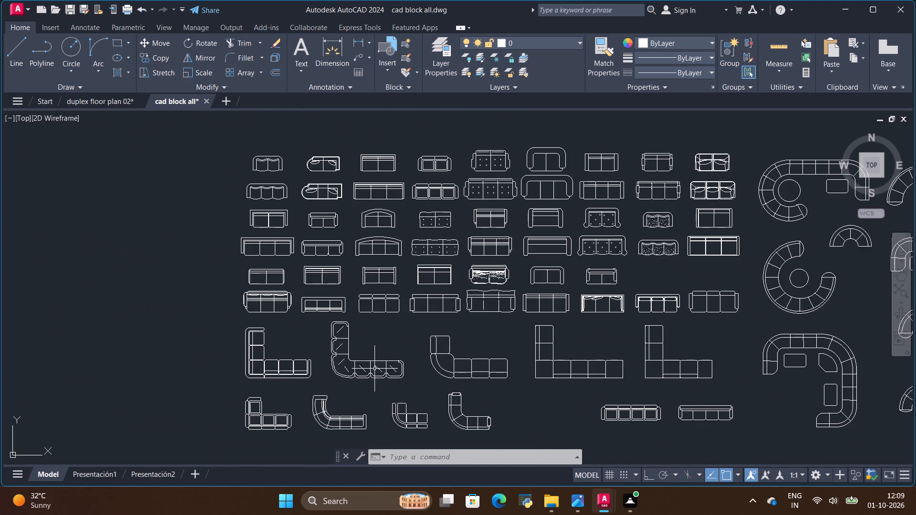
scroll(375, 369, "up", 1)
left_click(374, 369)
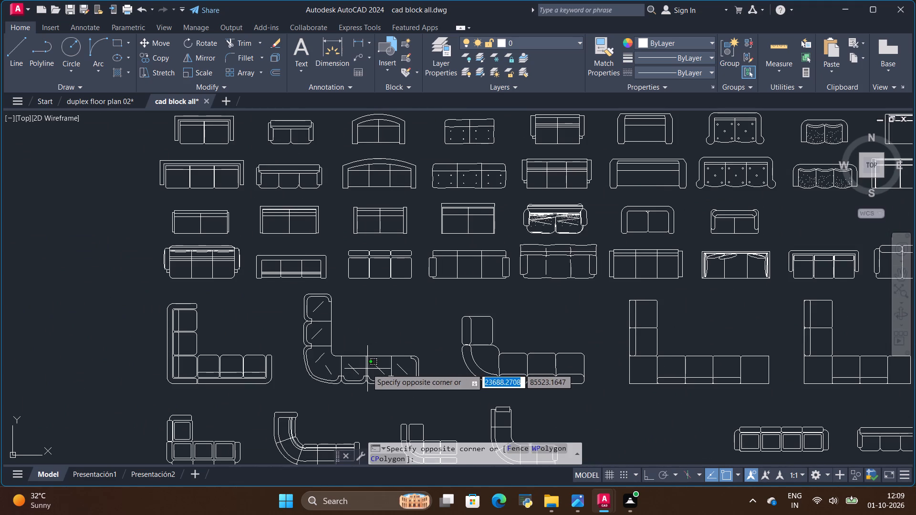
left_click(367, 369)
left_click(370, 379)
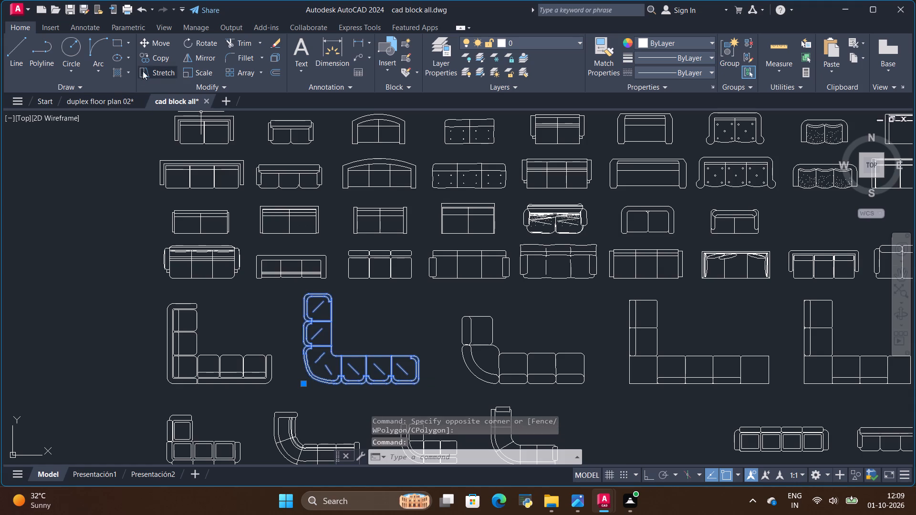
key("ctrl+c")
left_click_drag(150, 58, 62, 49)
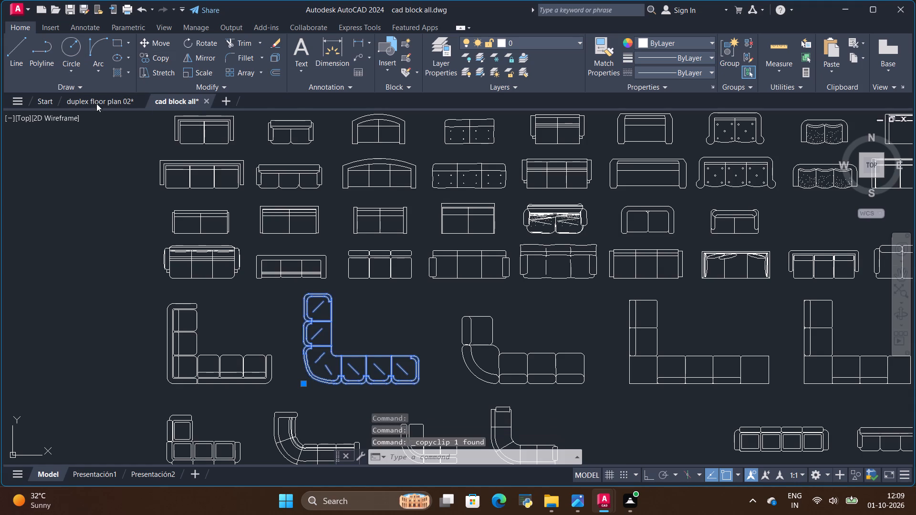
Paste the L-shaped sofa into duplex floor plan 02, in the empty space beside the first floor plan.
left_click(96, 98)
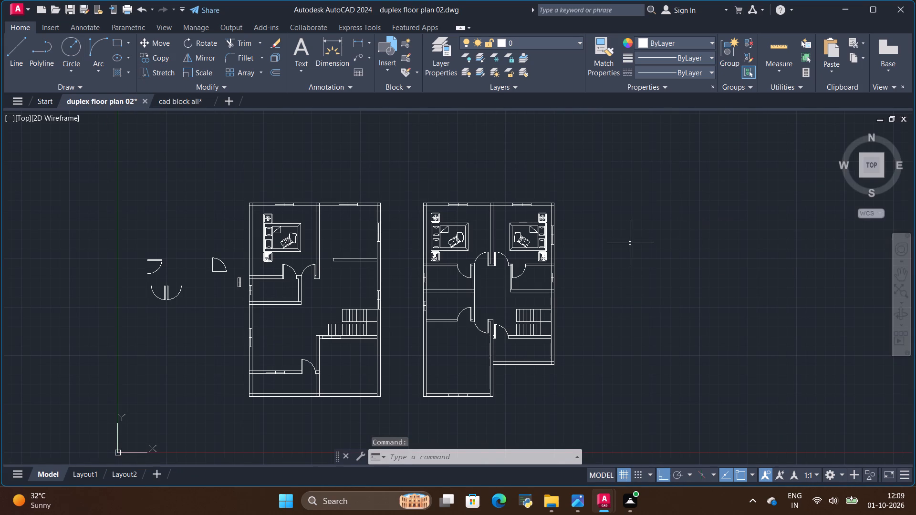
left_click(628, 244)
key("ctrl+v")
scroll(579, 278, "down", 5)
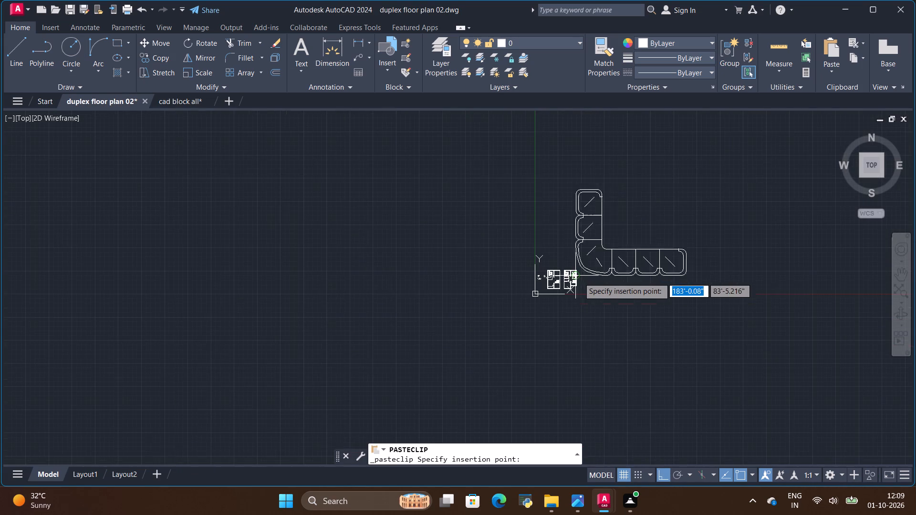
scroll(611, 276, "up", 3)
left_click(579, 323)
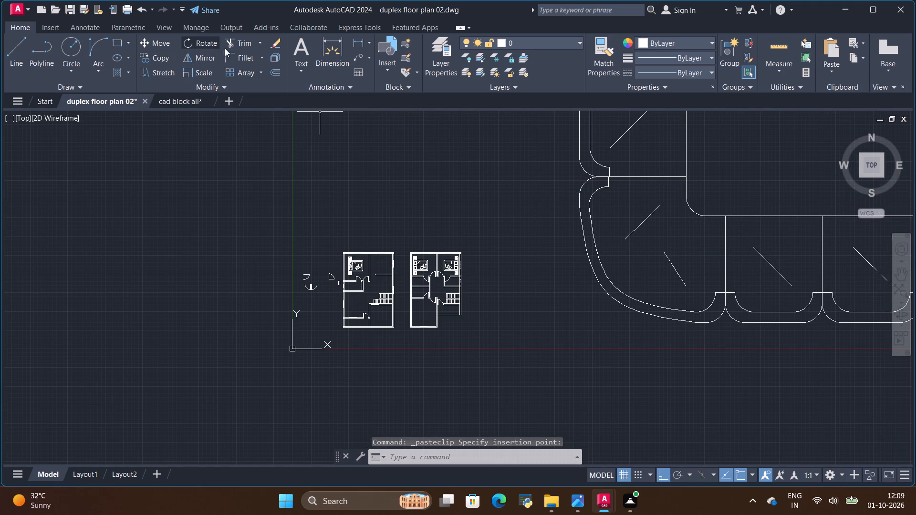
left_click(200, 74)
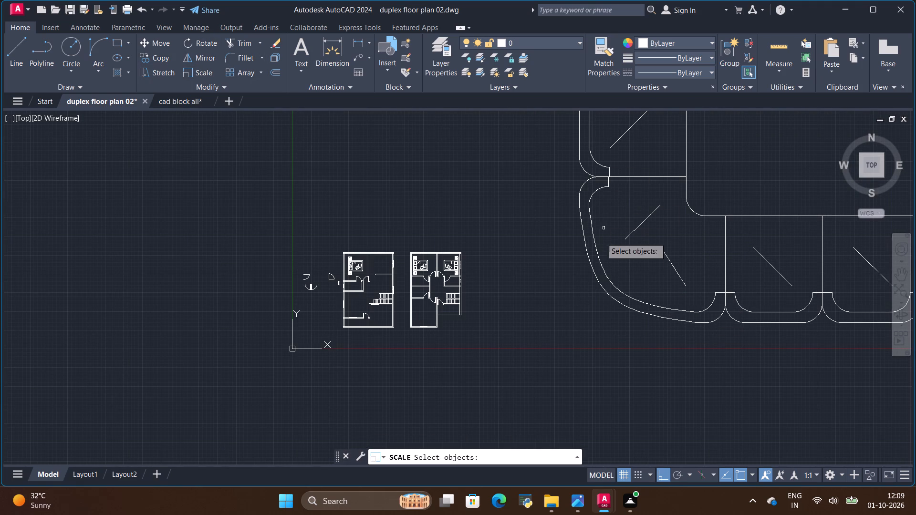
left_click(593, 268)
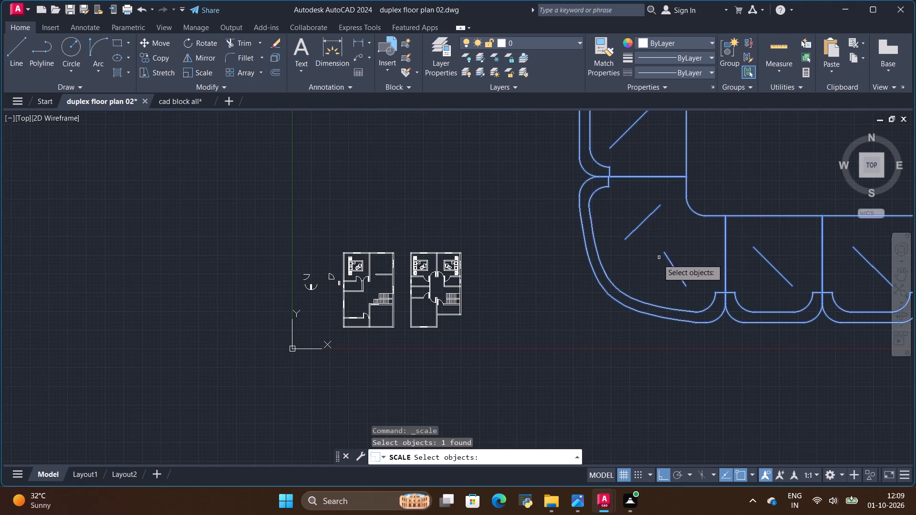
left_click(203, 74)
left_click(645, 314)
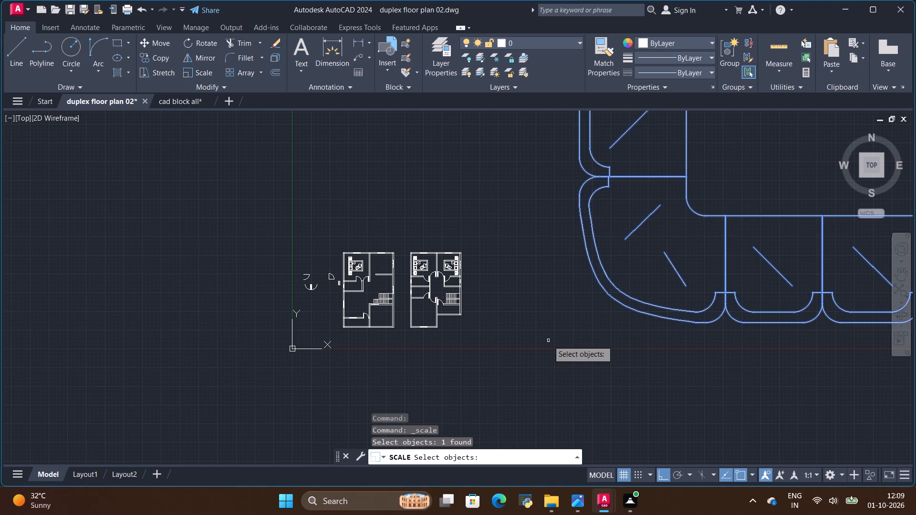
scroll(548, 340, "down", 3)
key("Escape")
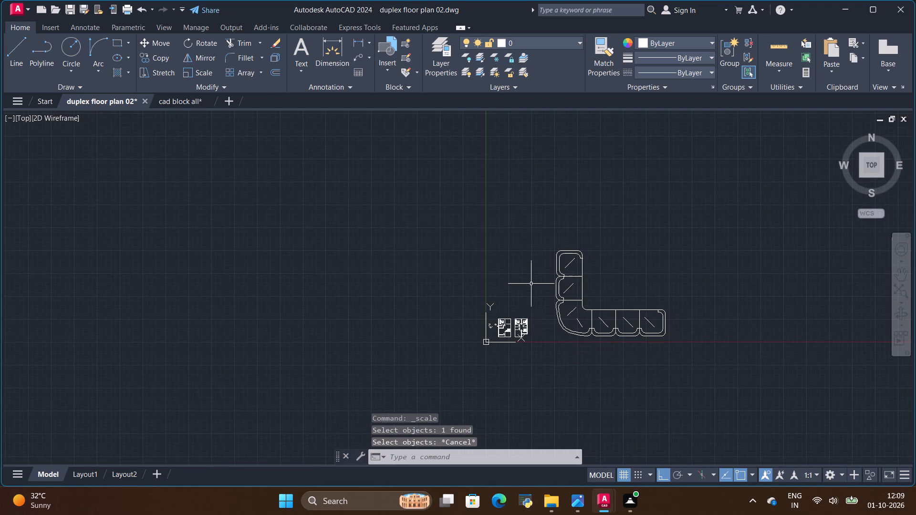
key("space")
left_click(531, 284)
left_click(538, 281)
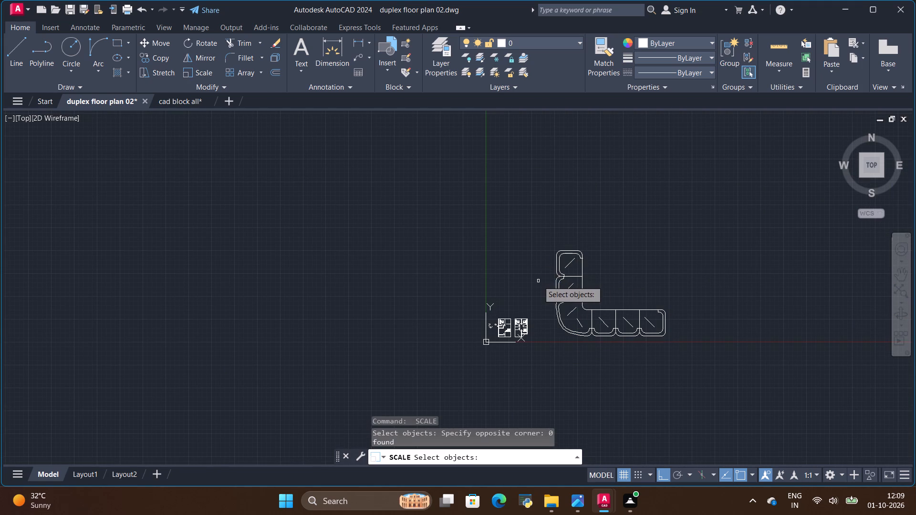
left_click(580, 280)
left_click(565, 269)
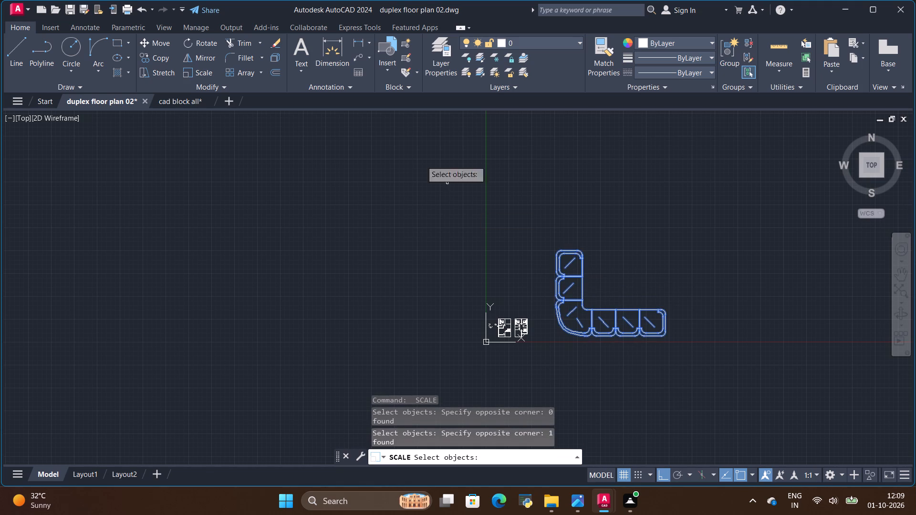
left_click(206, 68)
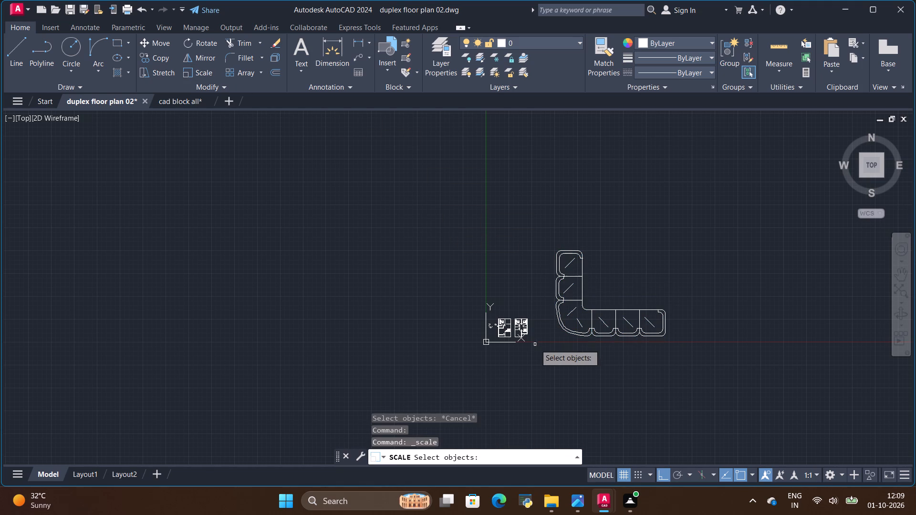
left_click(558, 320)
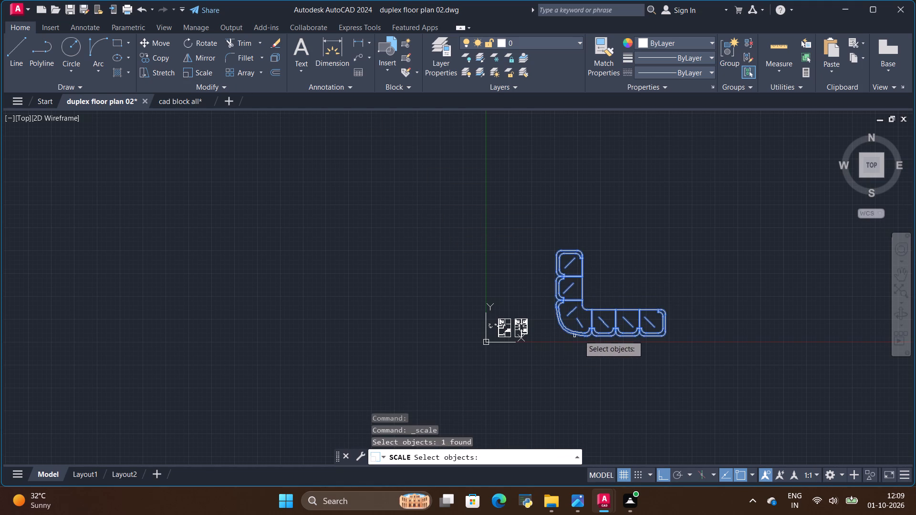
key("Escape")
Scale the pasted L-shaped sofa down freehand to a small fraction of its size, from a base point on its rounded corner.
scroll(609, 362, "up", 3)
scroll(607, 357, "down", 2)
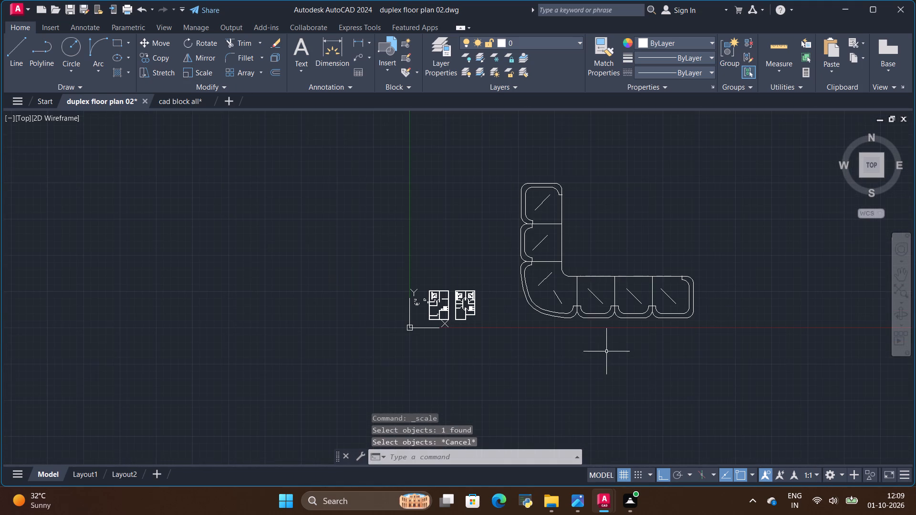
left_click(562, 263)
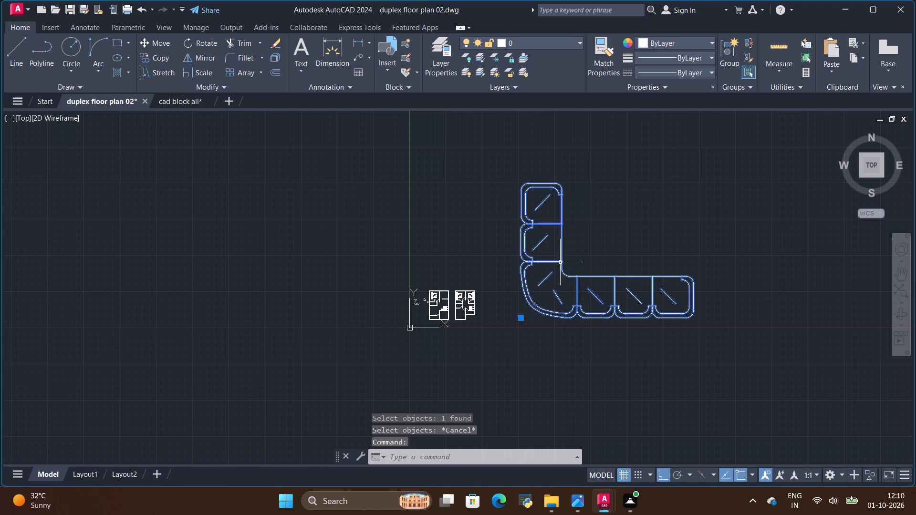
left_click(198, 72)
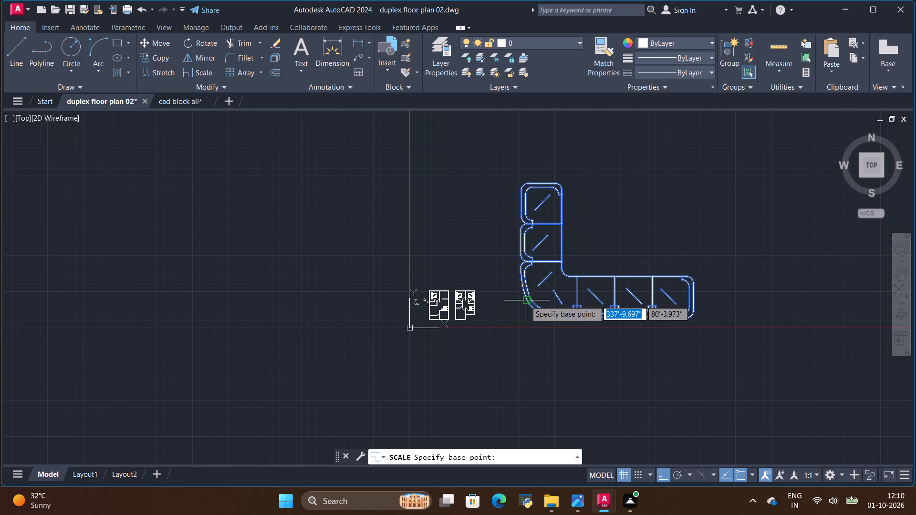
left_click(525, 300)
scroll(544, 315, "up", 2)
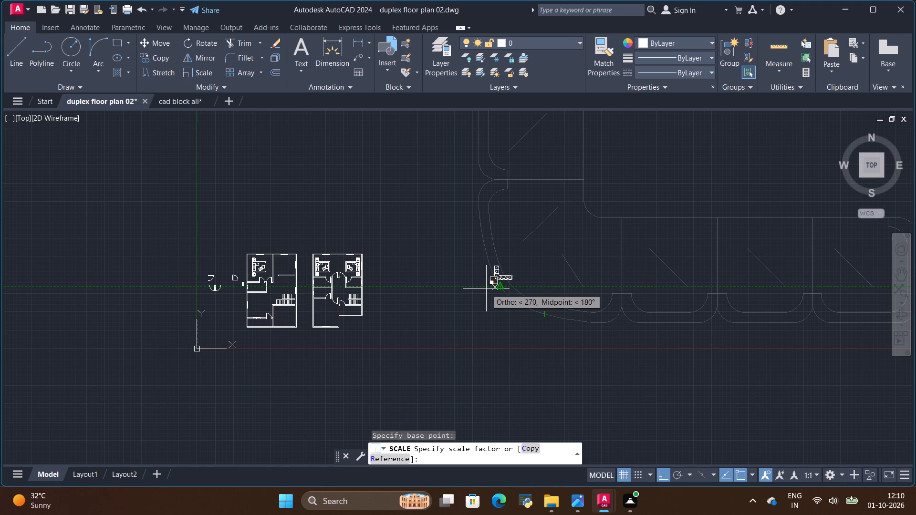
scroll(486, 288, "up", 3)
left_click(486, 288)
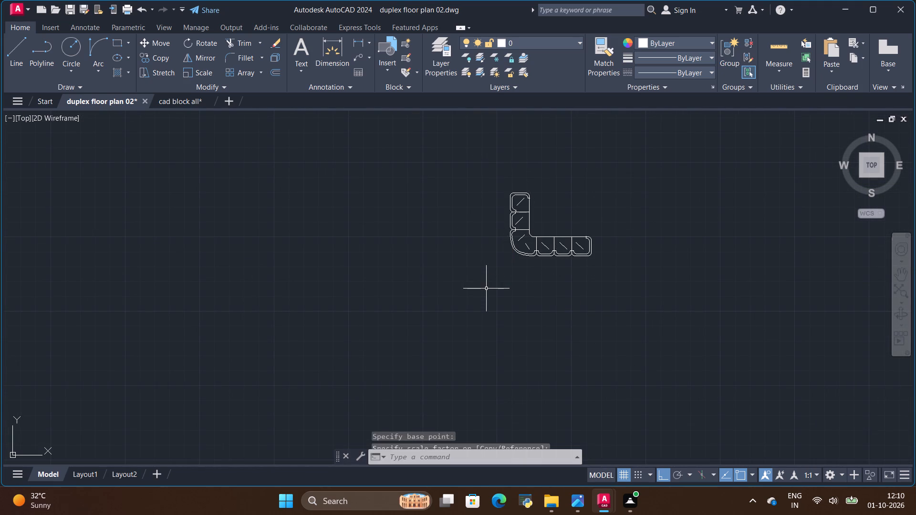
Move the L-shaped sofa into the living room of the ground floor plan, free of ortho, with its corner toward the window walls.
left_click(536, 258)
left_click(535, 254)
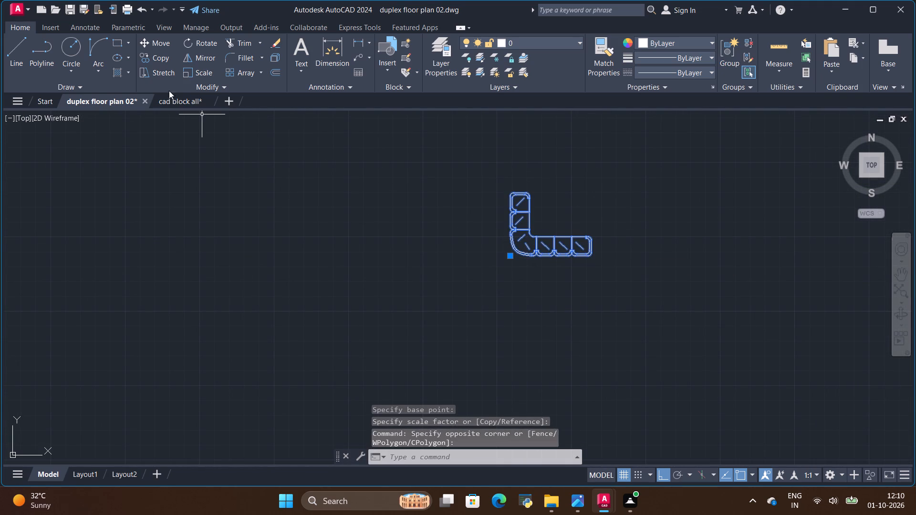
left_click(161, 41)
left_click(526, 258)
scroll(564, 279, "down", 4)
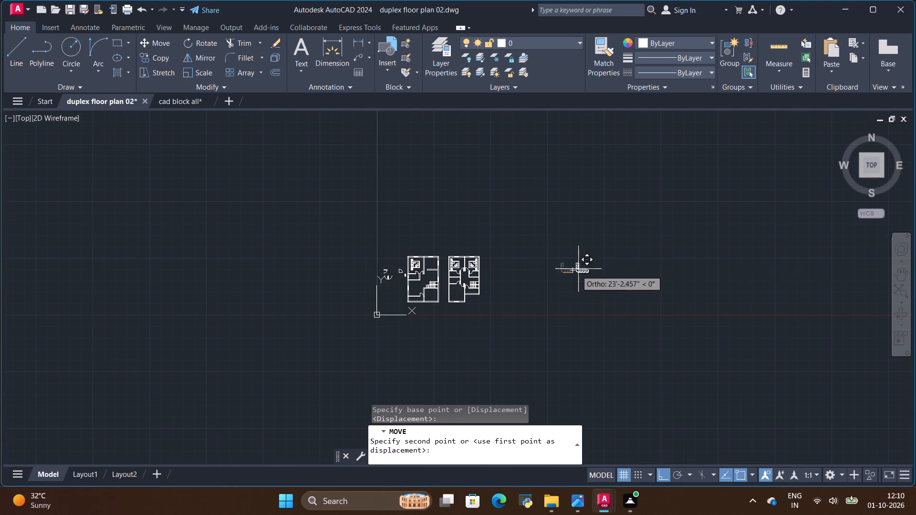
scroll(418, 303, "up", 3)
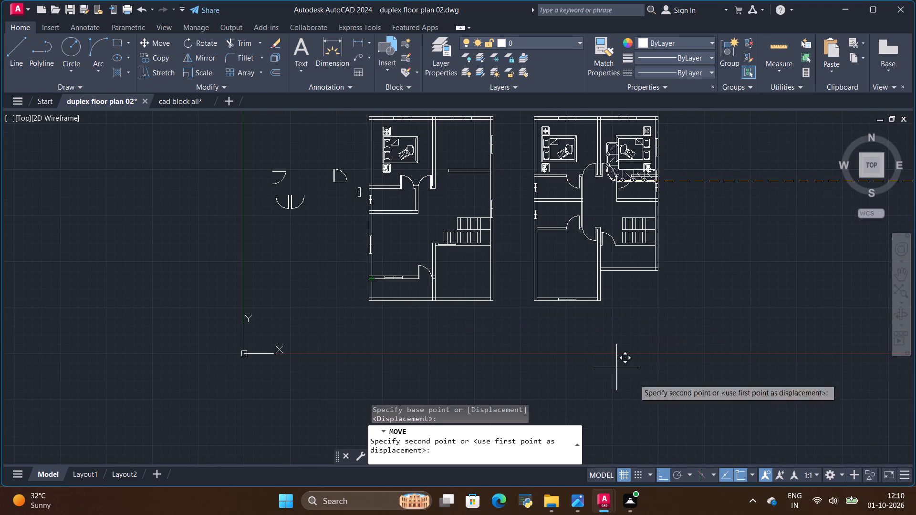
left_click(666, 474)
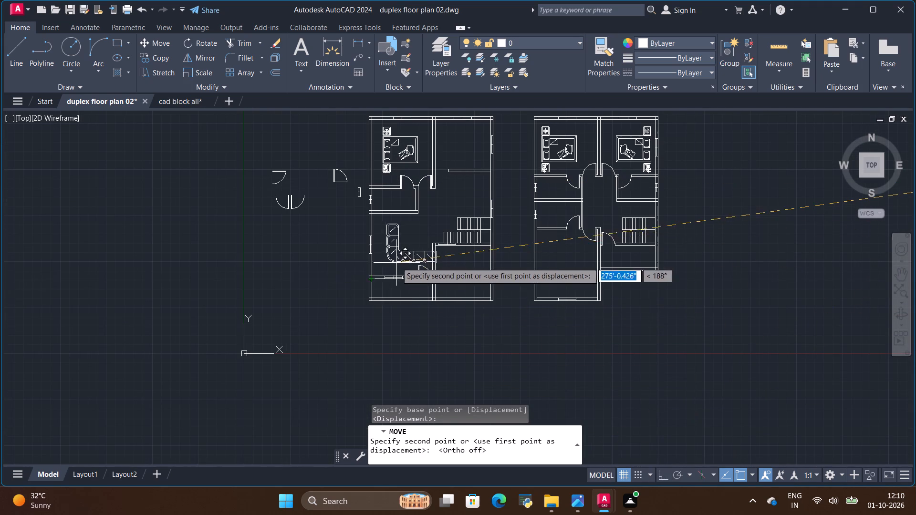
scroll(397, 262, "up", 2)
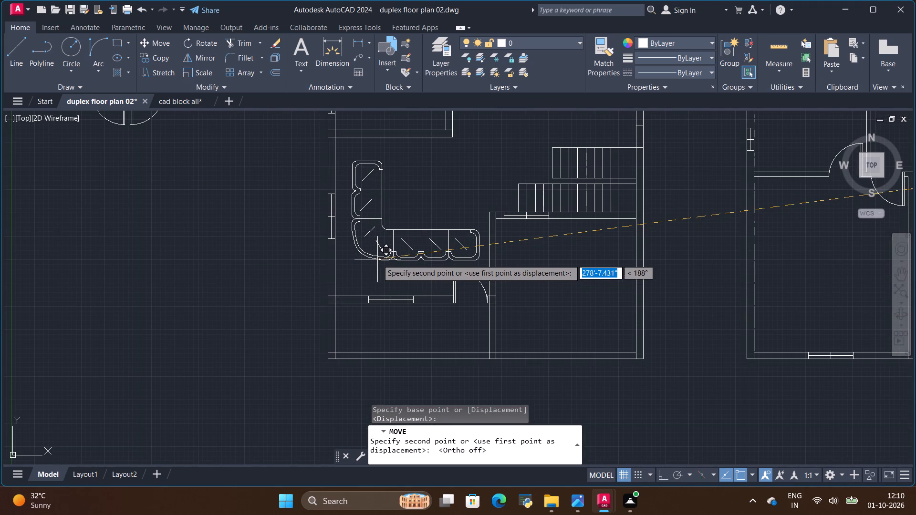
left_click(376, 259)
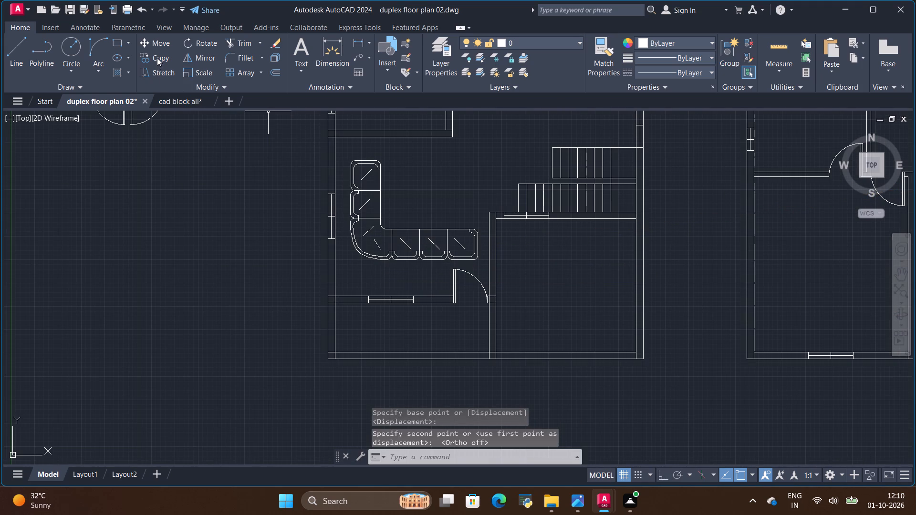
Scale the L-shaped sofa down freehand to about three quarters of its size, from a base point on its rounded corner.
left_click(352, 189)
left_click(207, 71)
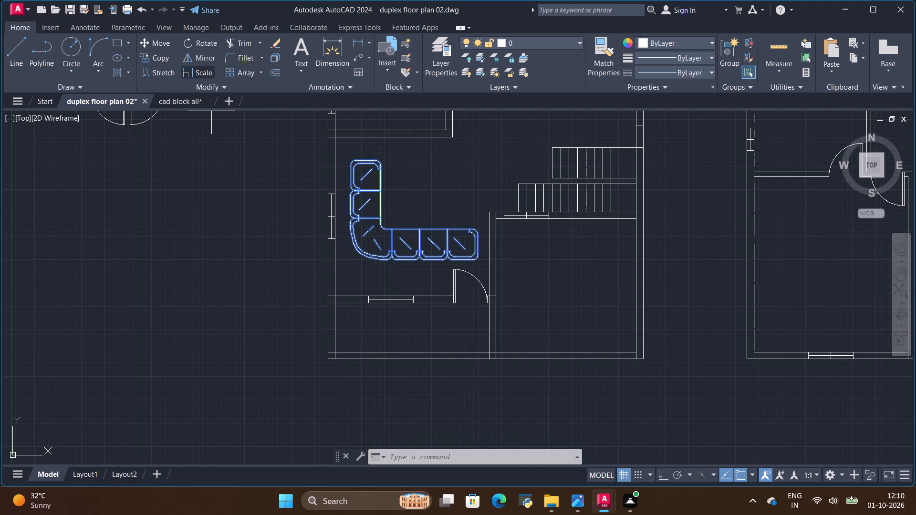
left_click(358, 254)
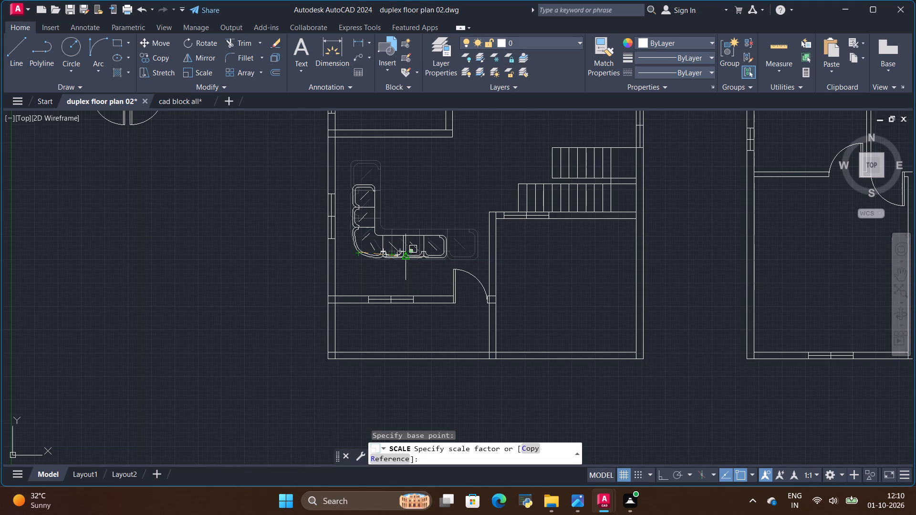
left_click(405, 256)
Move the L-shaped sofa closer to the living room's front window wall, just inside the entrance door.
scroll(390, 258, "up", 1)
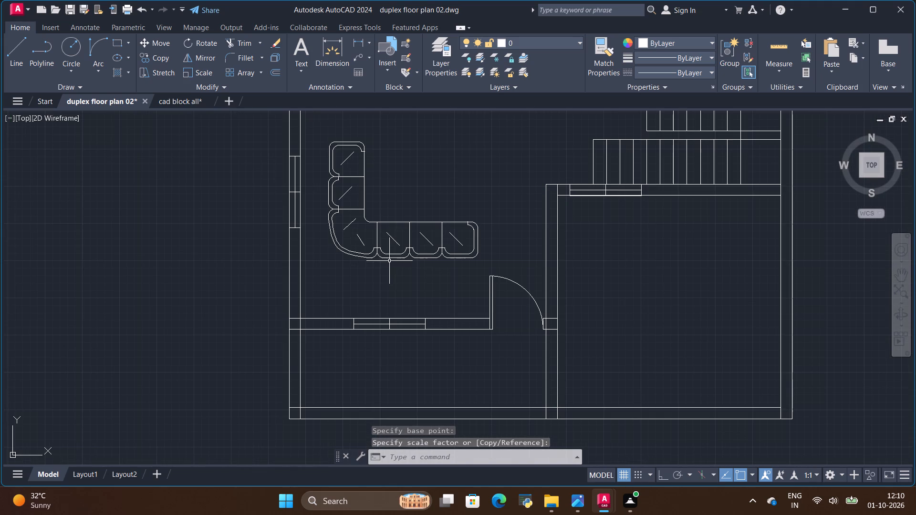
left_click(388, 258)
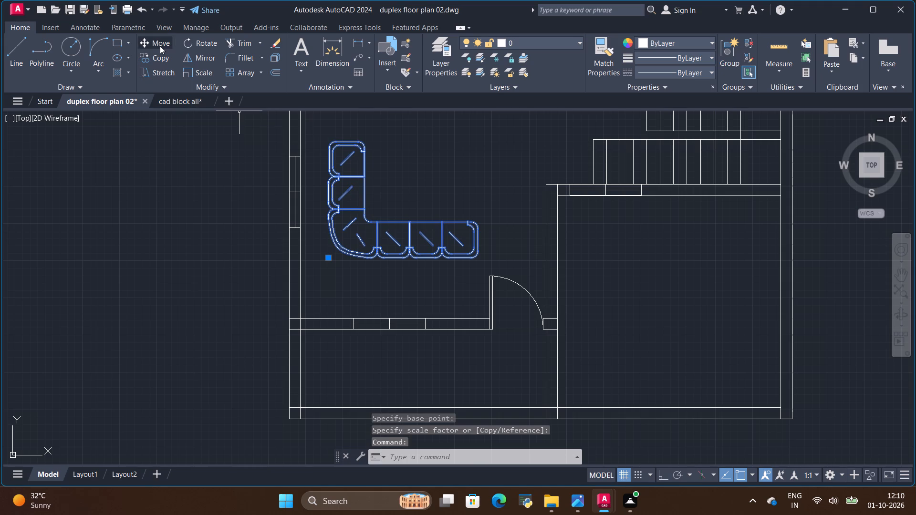
left_click(163, 42)
left_click(388, 253)
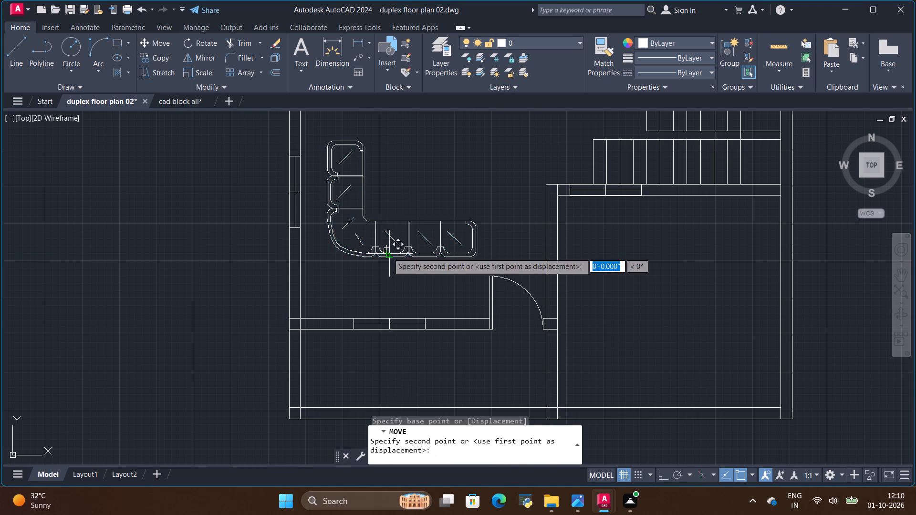
left_click(382, 291)
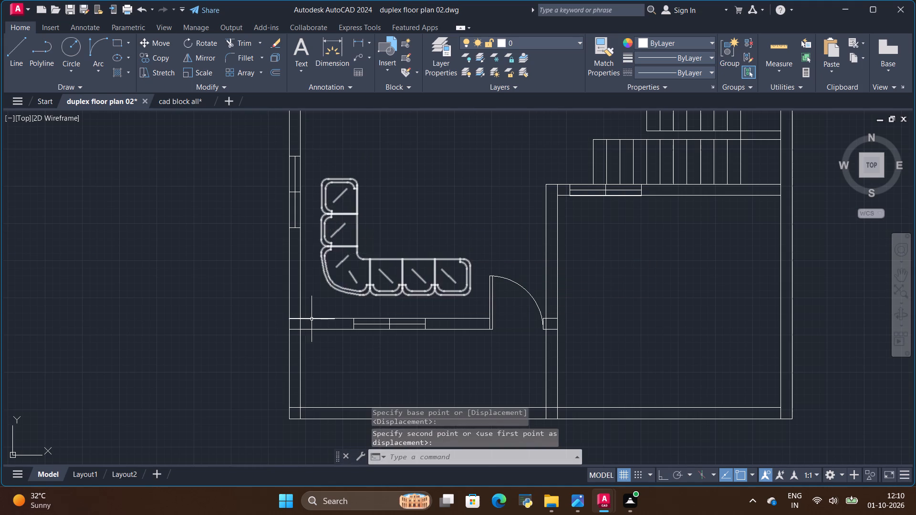
key("Escape")
Examine the living room and porch furnishing of the ground floor in the reference image download (18).jpeg.
scroll(274, 286, "down", 3)
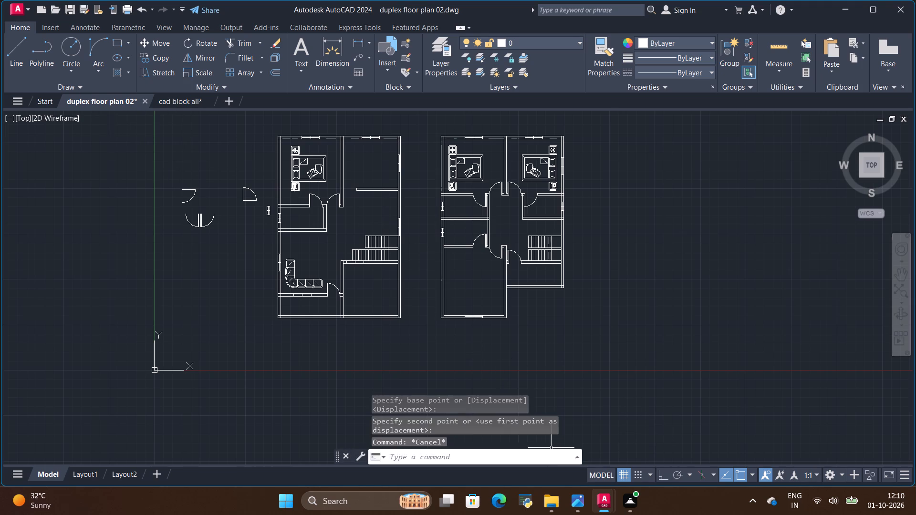
left_click(571, 499)
scroll(229, 385, "up", 1)
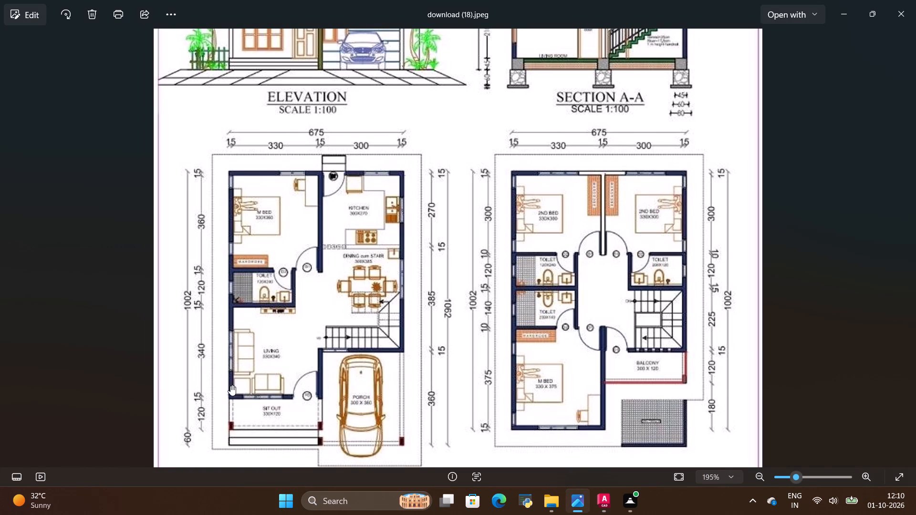
scroll(230, 385, "up", 4)
scroll(157, 286, "up", 2)
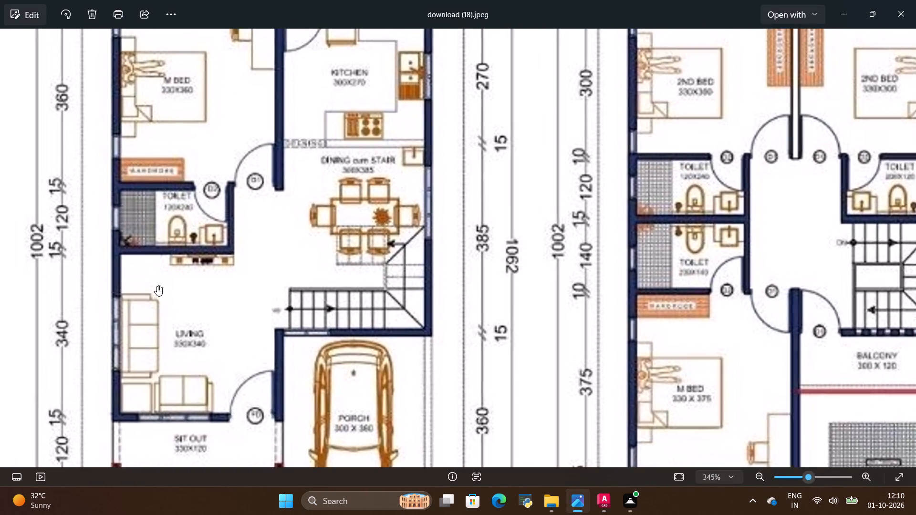
scroll(214, 274, "down", 5)
scroll(268, 261, "down", 1)
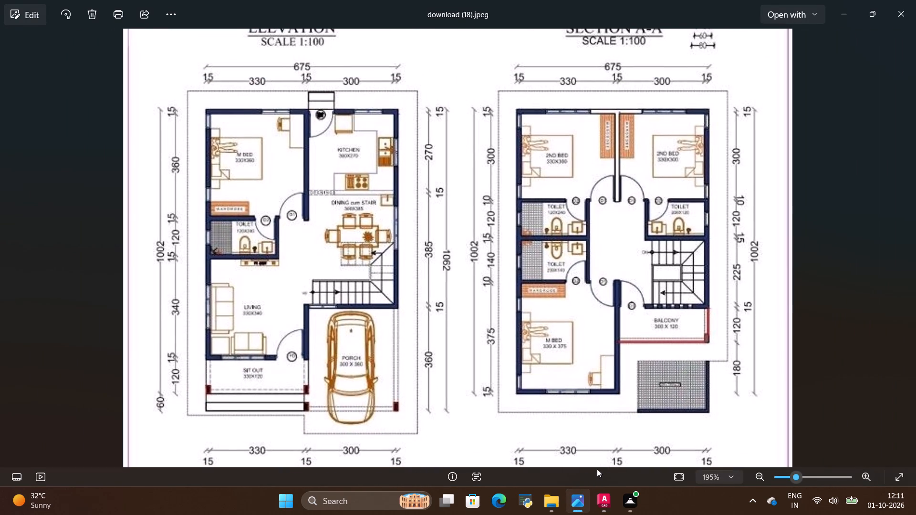
In cad block all.dwg, copy the second car in the second row of the top-view car blocks to the clipboard.
key("alt+Tab")
scroll(368, 295, "down", 2)
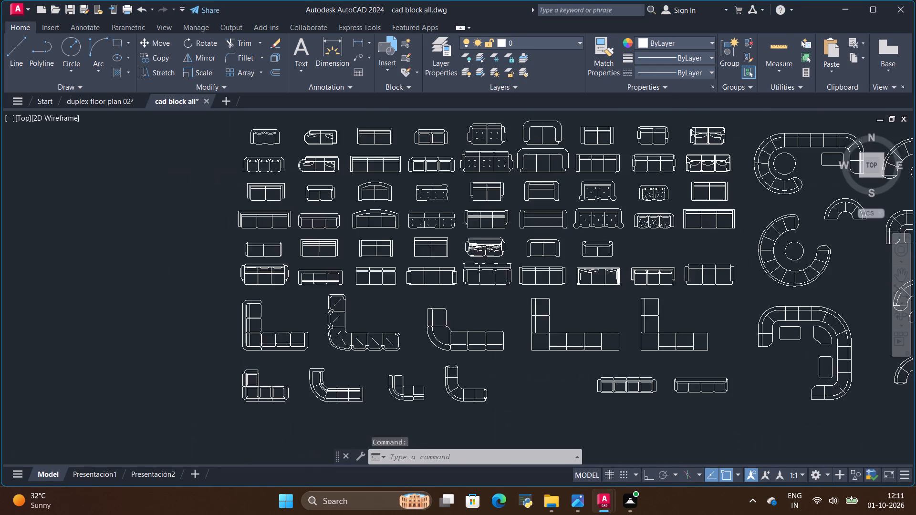
scroll(387, 285, "down", 2)
scroll(359, 374, "up", 5)
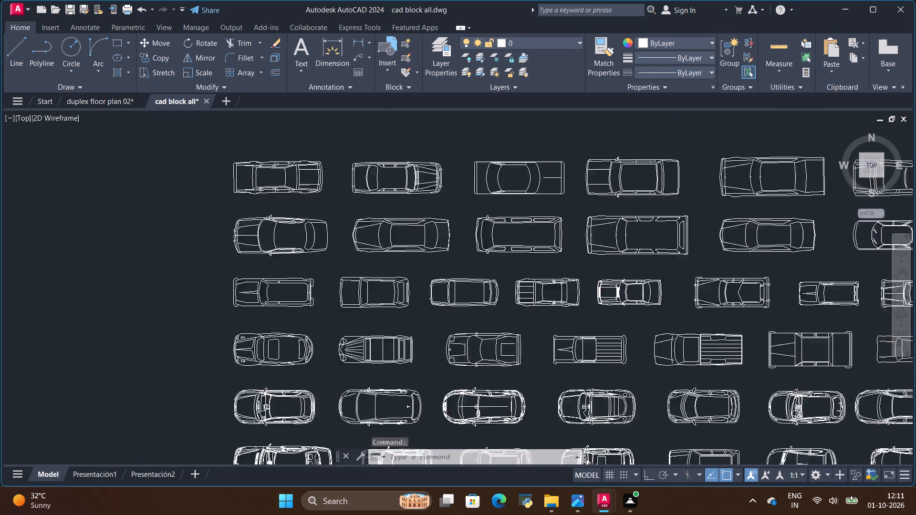
scroll(391, 302, "down", 2)
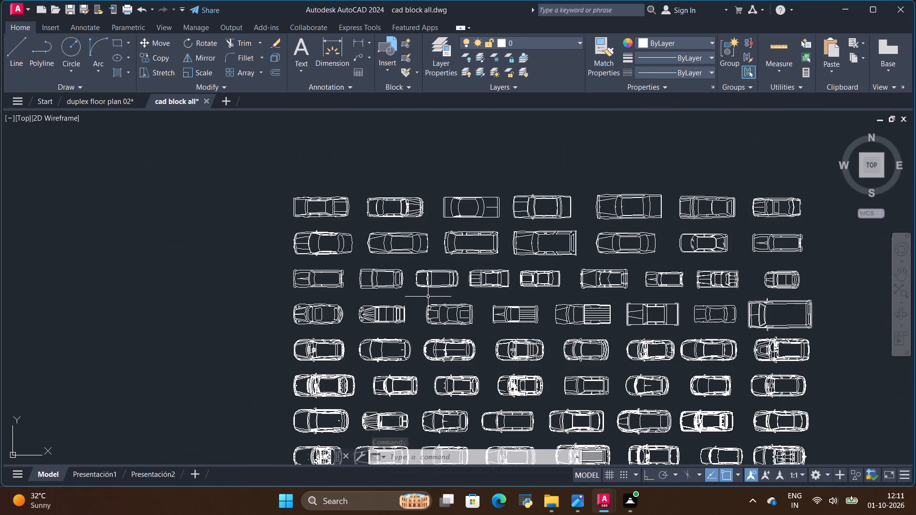
scroll(446, 289, "down", 1)
scroll(504, 386, "up", 2)
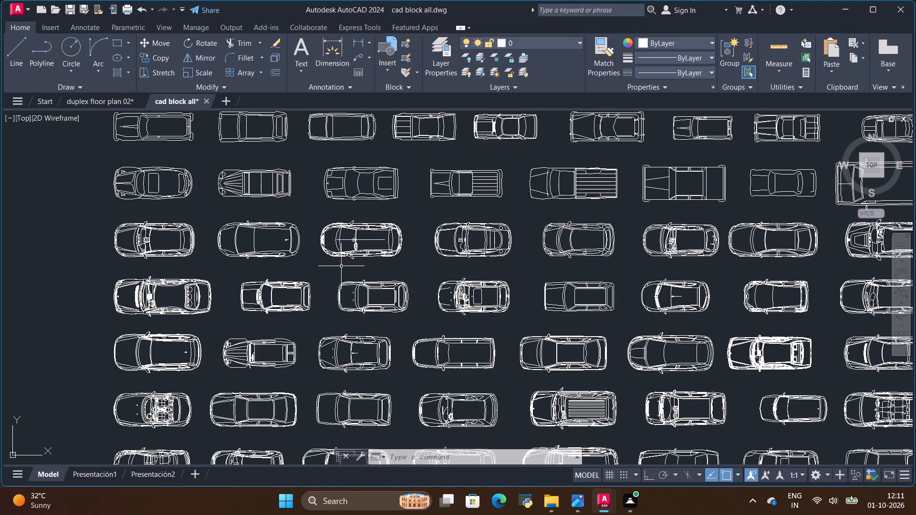
scroll(492, 294, "down", 1)
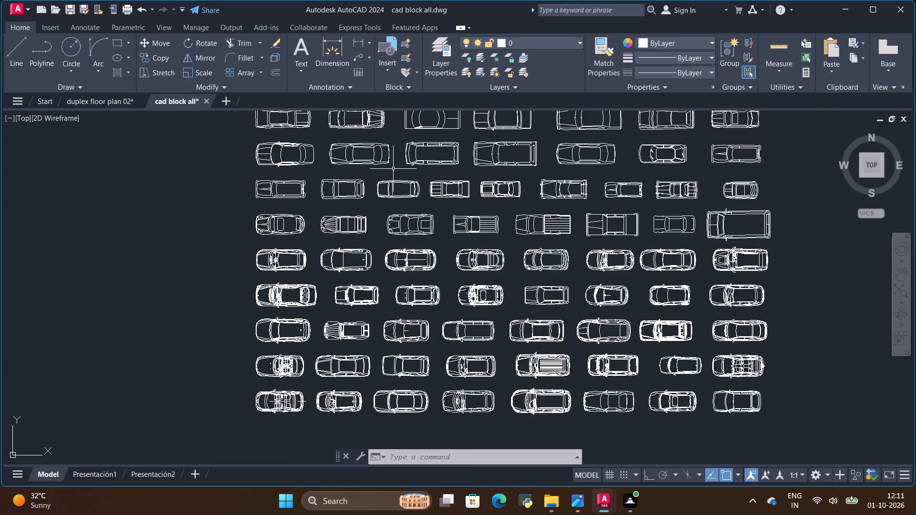
scroll(393, 166, "up", 1)
scroll(464, 281, "down", 2)
scroll(463, 213, "up", 2)
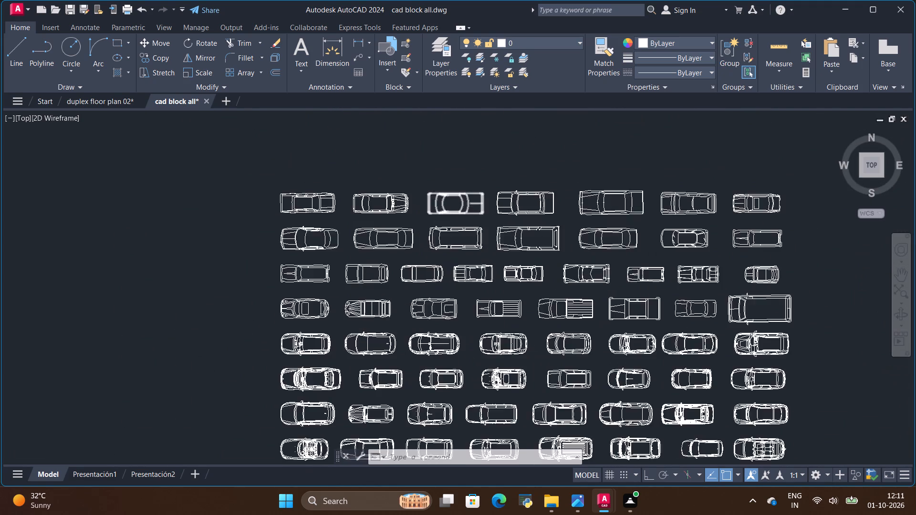
scroll(291, 238, "up", 1)
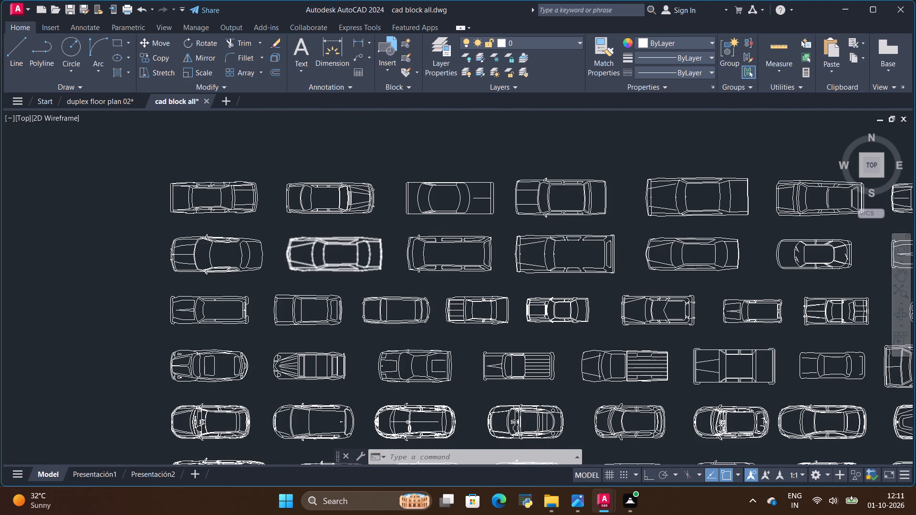
scroll(311, 246, "up", 1)
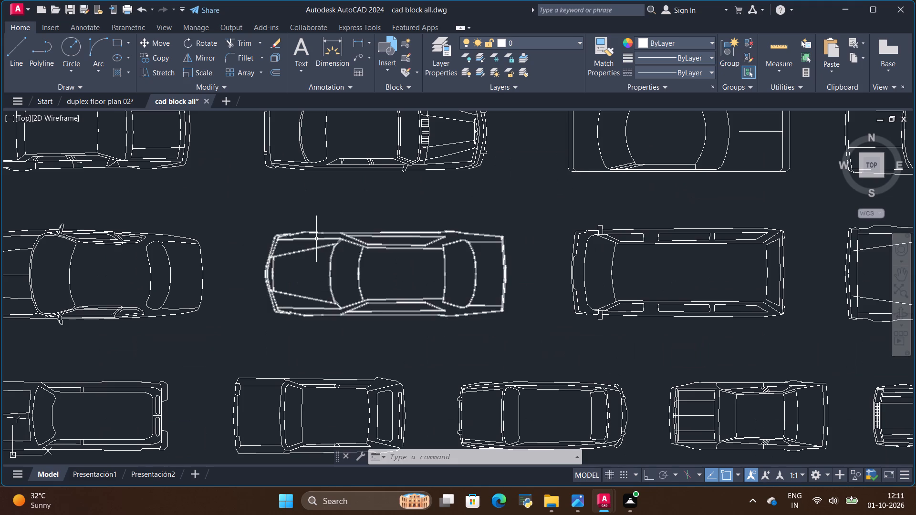
scroll(283, 253, "up", 1)
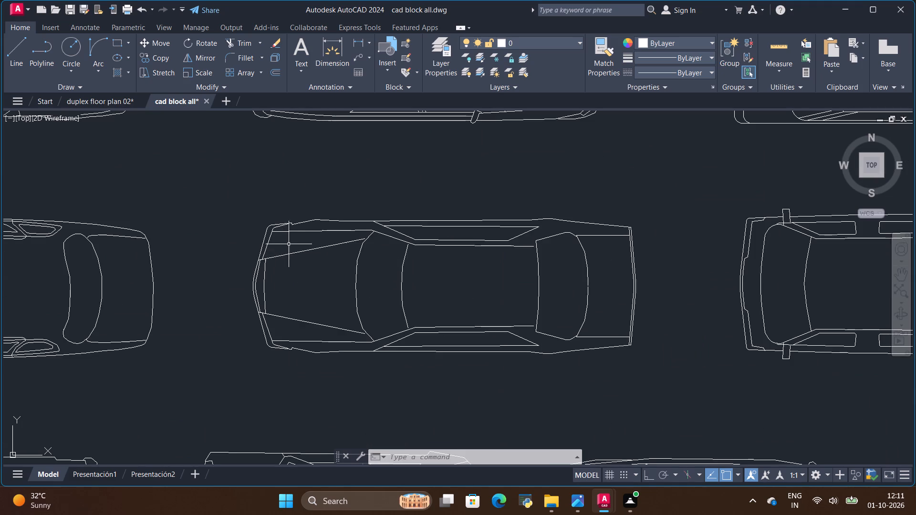
left_click(302, 231)
key("ctrl+c")
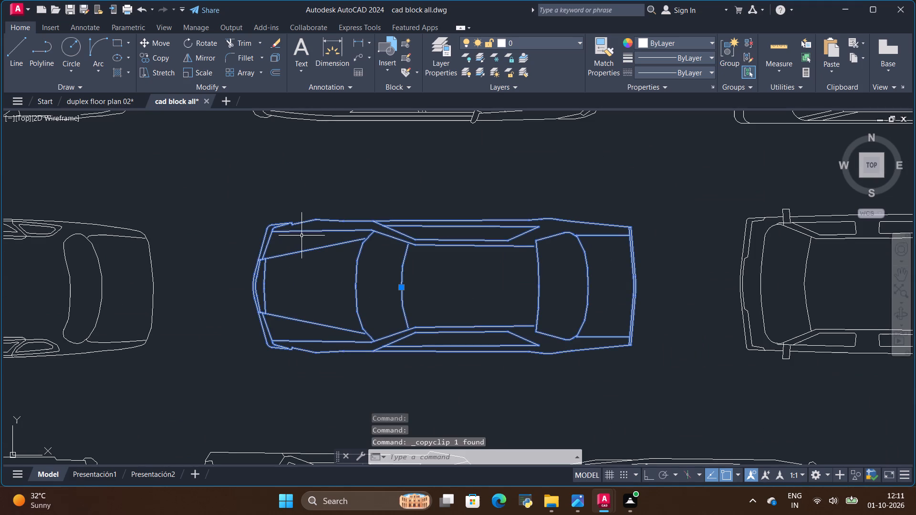
Paste the car block into duplex floor plan 02 at full size, across the floor plans.
left_click(98, 99)
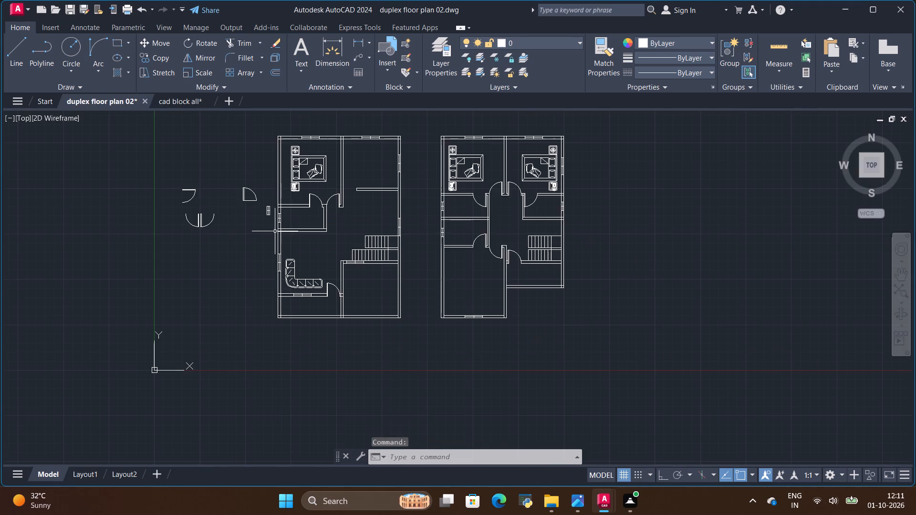
scroll(275, 231, "down", 1)
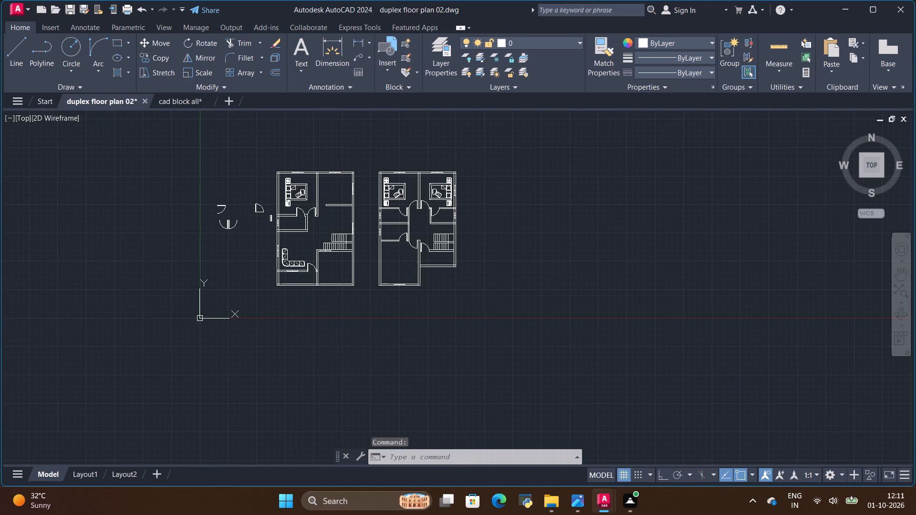
left_click(307, 330)
key("ctrl+v")
left_click_drag(309, 332, 332, 341)
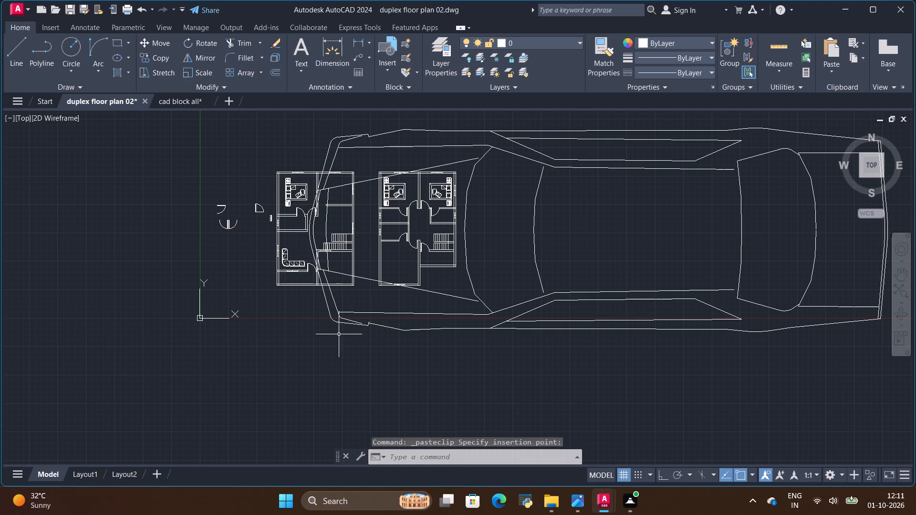
Scale the pasted car down freehand to about a tenth of its size, from a base point at its lower front corner.
left_click(343, 326)
left_click(346, 323)
left_click(352, 325)
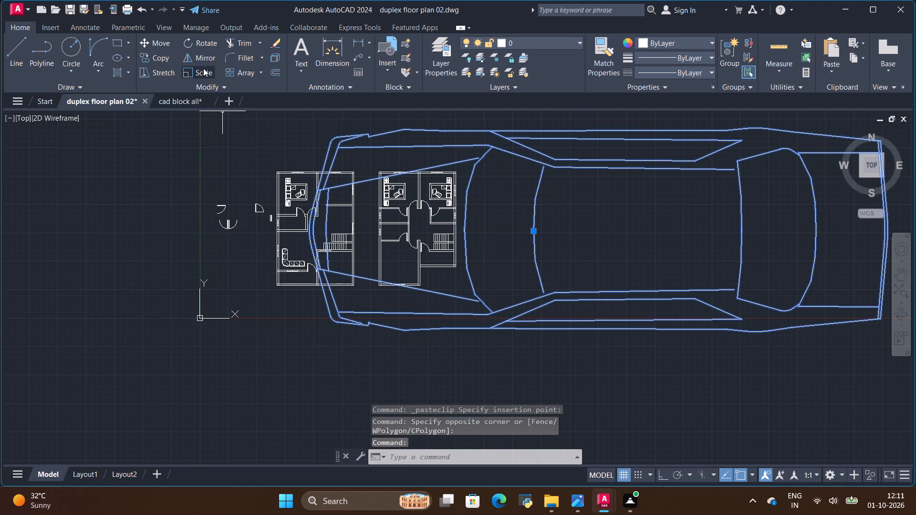
left_click(203, 71)
left_click(329, 323)
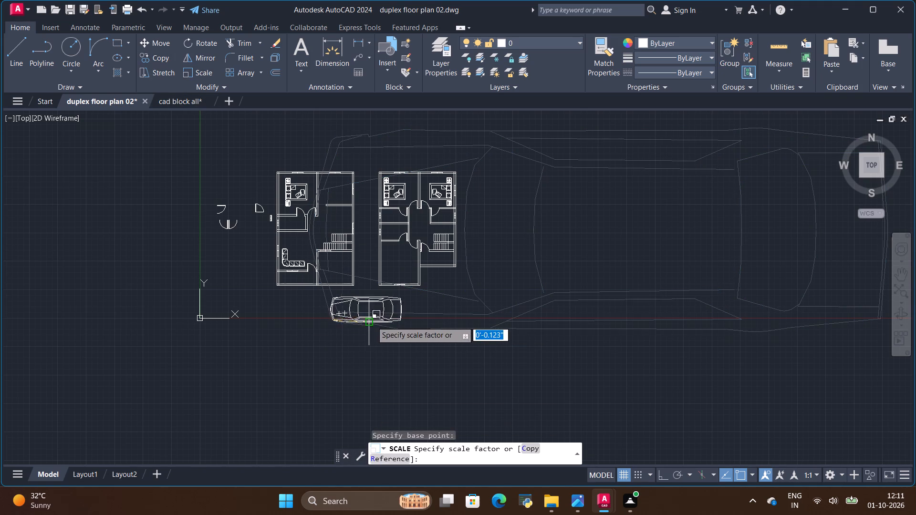
left_click(361, 328)
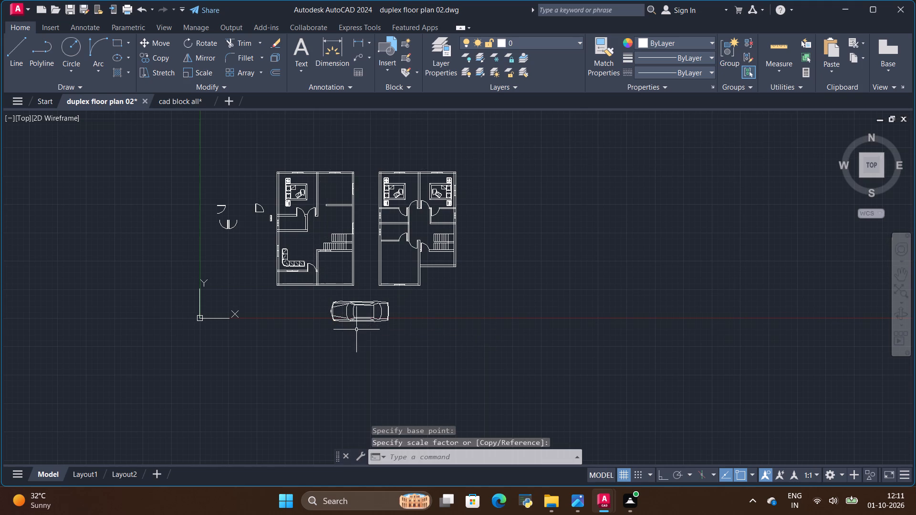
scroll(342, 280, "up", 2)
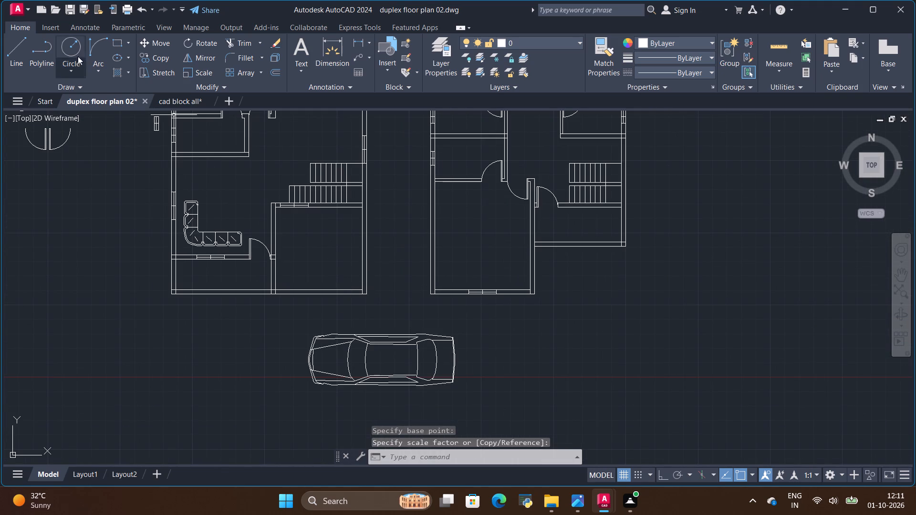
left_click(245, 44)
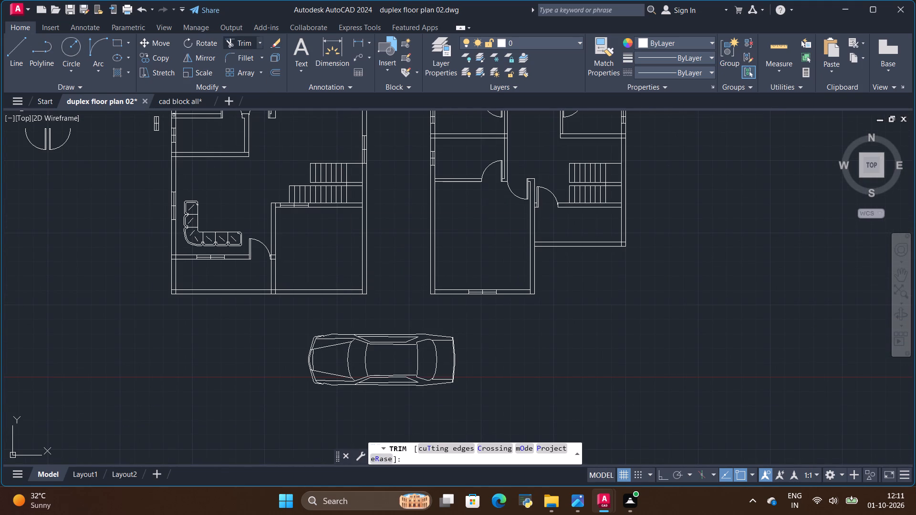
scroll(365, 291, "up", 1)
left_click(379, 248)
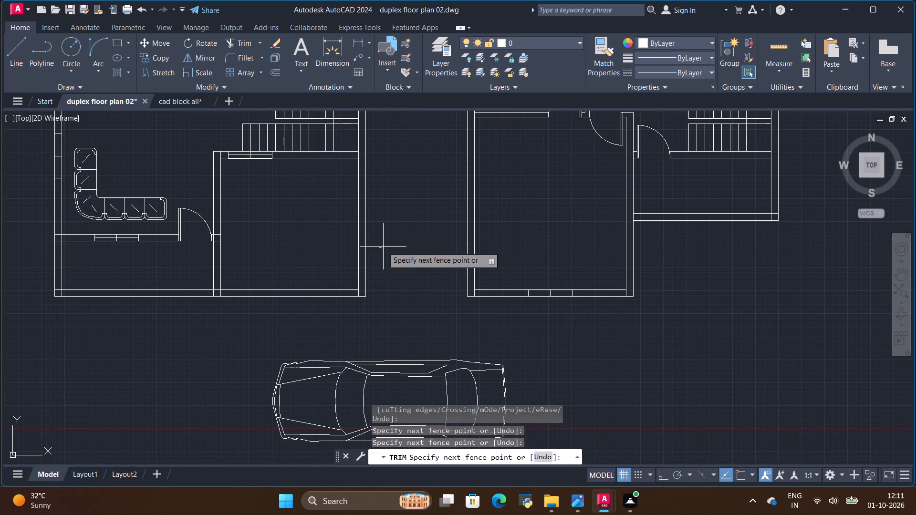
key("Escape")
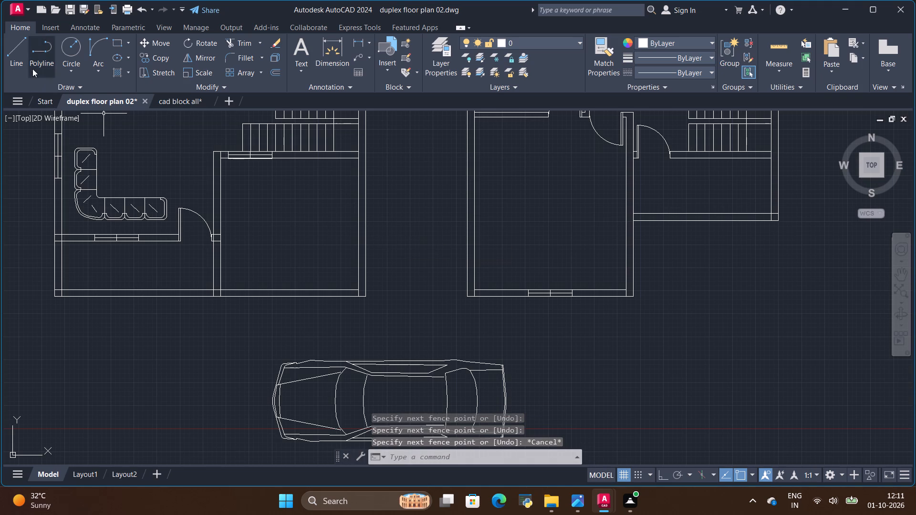
Draw a short line closing off the ground floor's outer side wall where it meets the porch wall below the stairs.
left_click(11, 51)
scroll(348, 152, "up", 2)
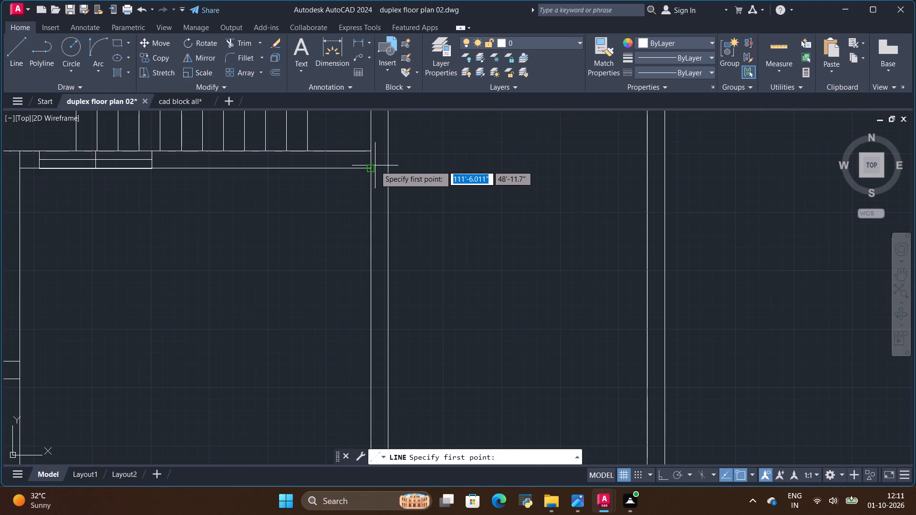
left_click(371, 168)
left_click(386, 169)
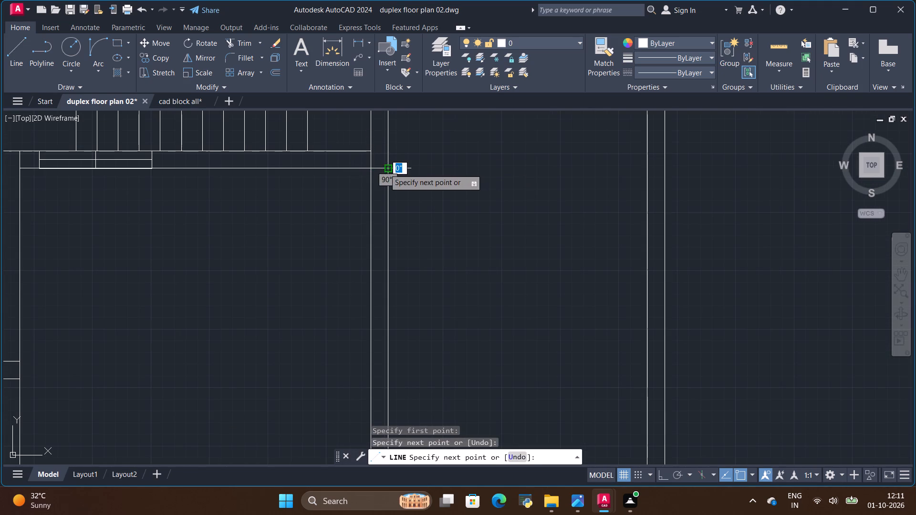
key("Escape")
Trim away the ground floor porch's outer side and front walls, including the leftover corner pieces, to leave the porch open.
scroll(400, 172, "down", 1)
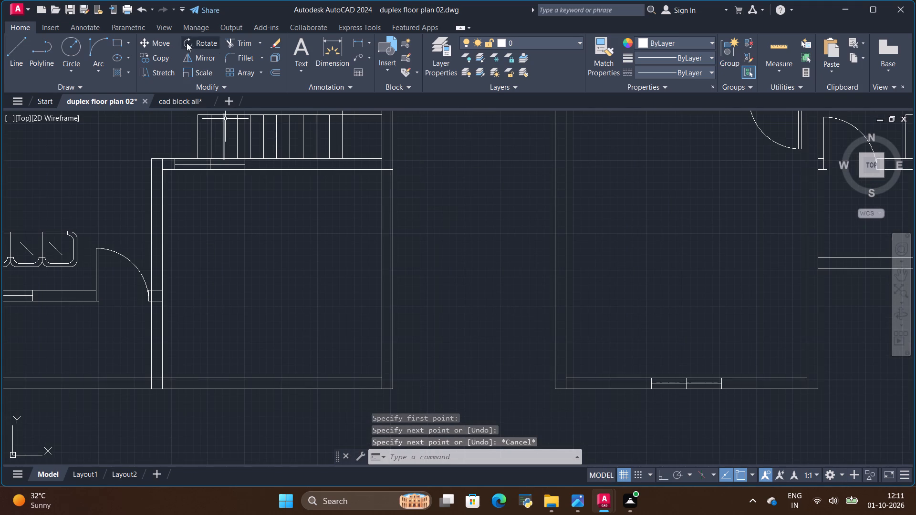
left_click(240, 41)
left_click_drag(414, 237, 312, 399)
scroll(359, 343, "down", 2)
scroll(360, 349, "up", 3)
scroll(354, 305, "down", 2)
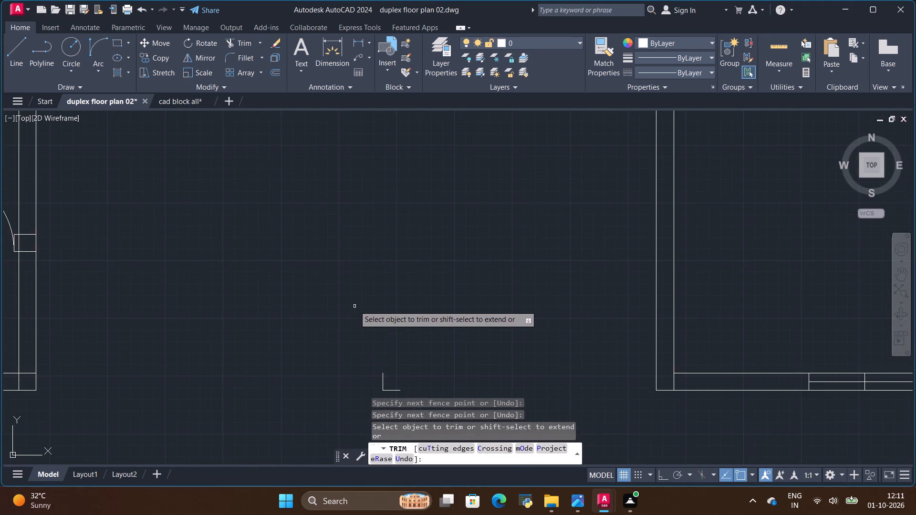
scroll(354, 305, "down", 1)
scroll(360, 338, "up", 3)
left_click_drag(347, 255, 368, 281)
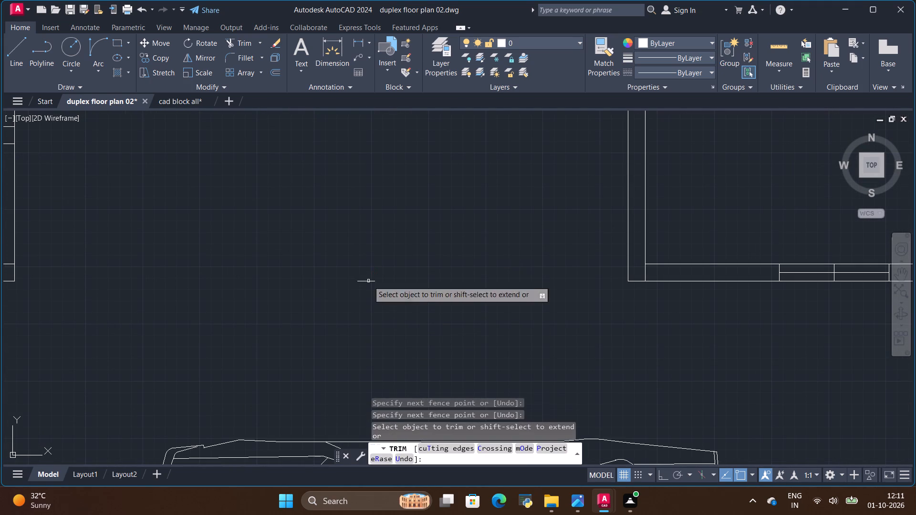
scroll(379, 254, "down", 3)
scroll(379, 254, "up", 4)
left_click_drag(356, 262, 352, 319)
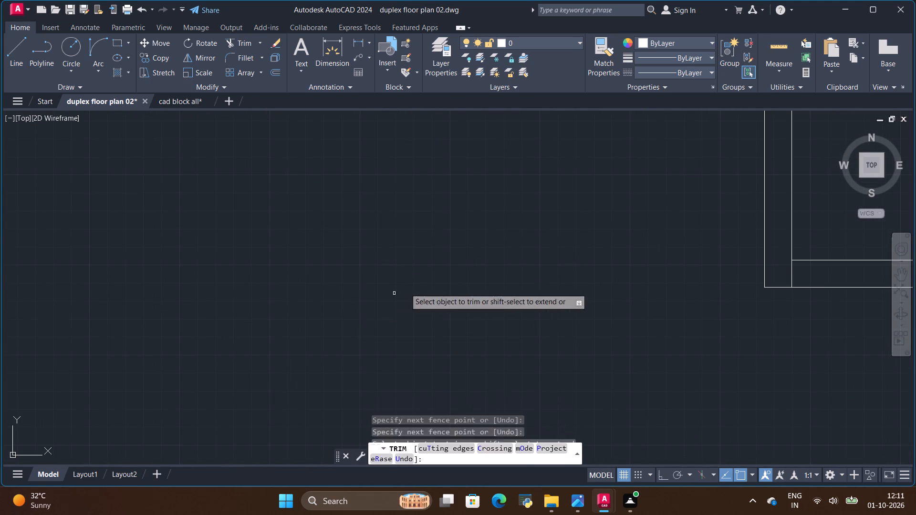
scroll(416, 280, "down", 4)
key("space")
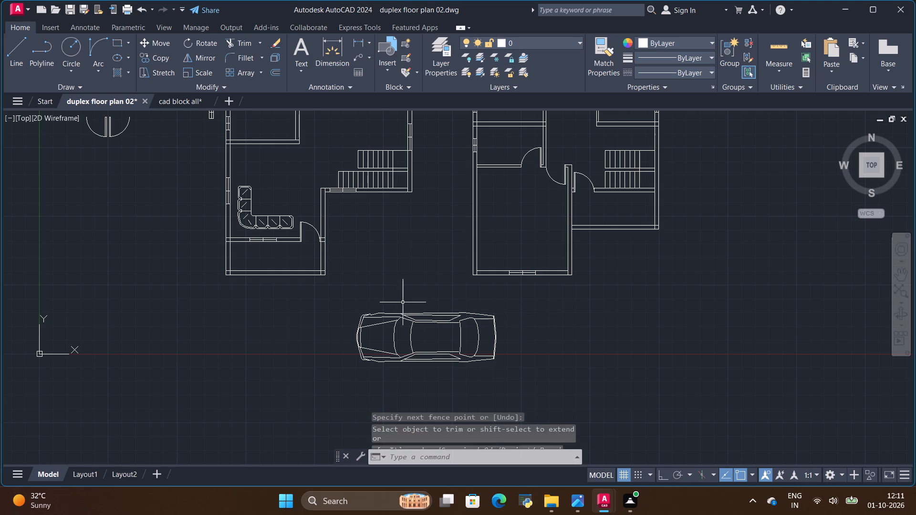
Rotate the car block 267° about its front corner so its front points towards the house.
left_click(399, 314)
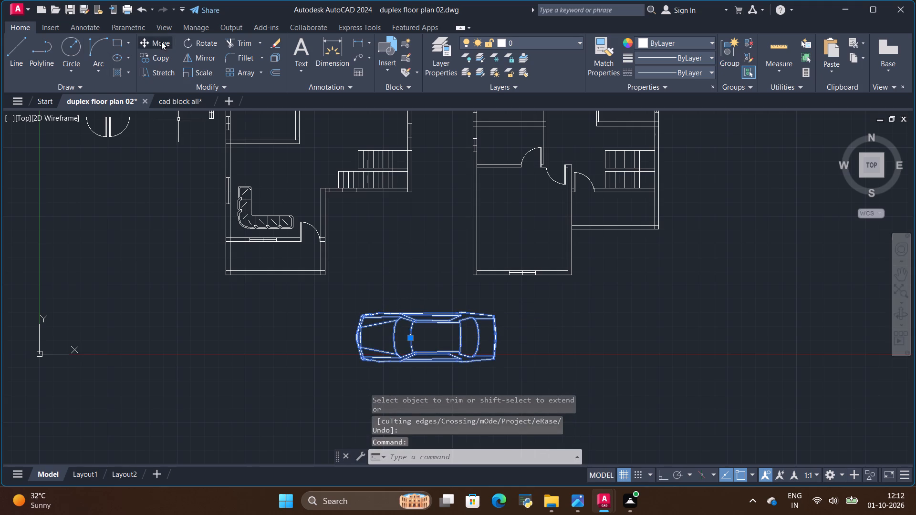
left_click(201, 41)
left_click(368, 313)
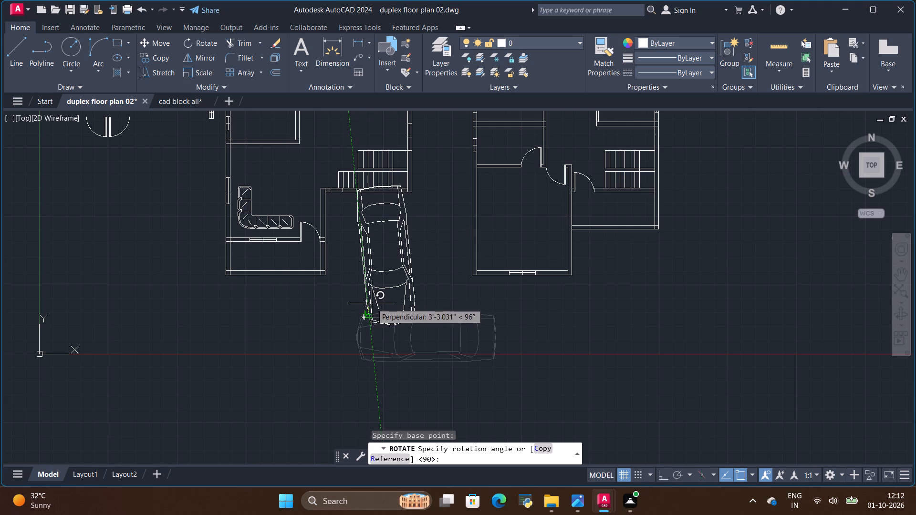
scroll(376, 298, "down", 2)
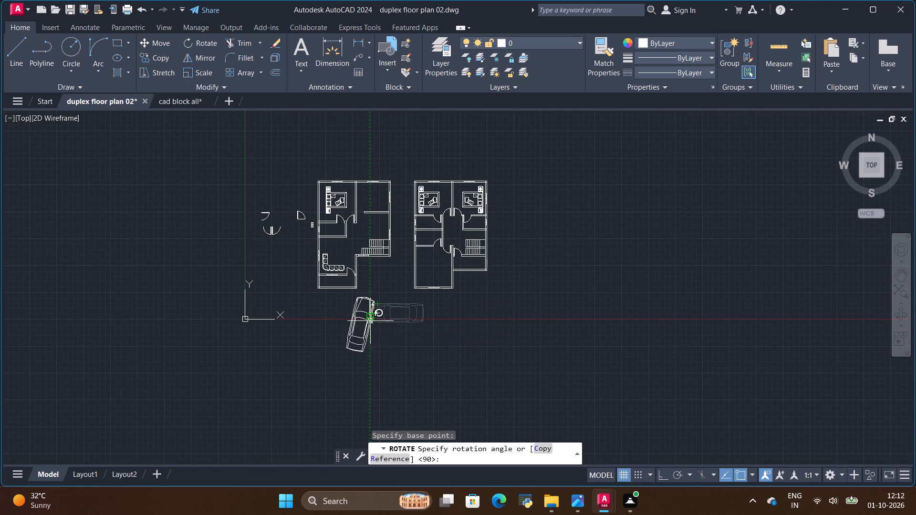
left_click(370, 364)
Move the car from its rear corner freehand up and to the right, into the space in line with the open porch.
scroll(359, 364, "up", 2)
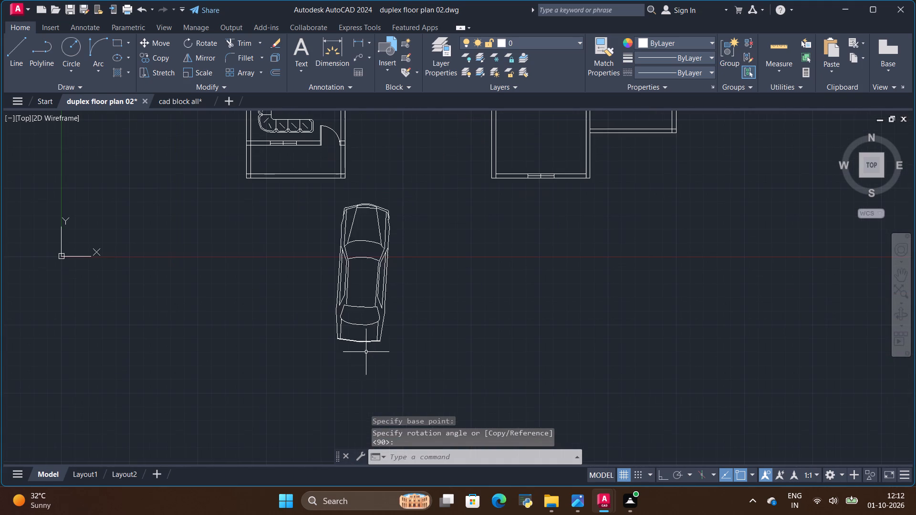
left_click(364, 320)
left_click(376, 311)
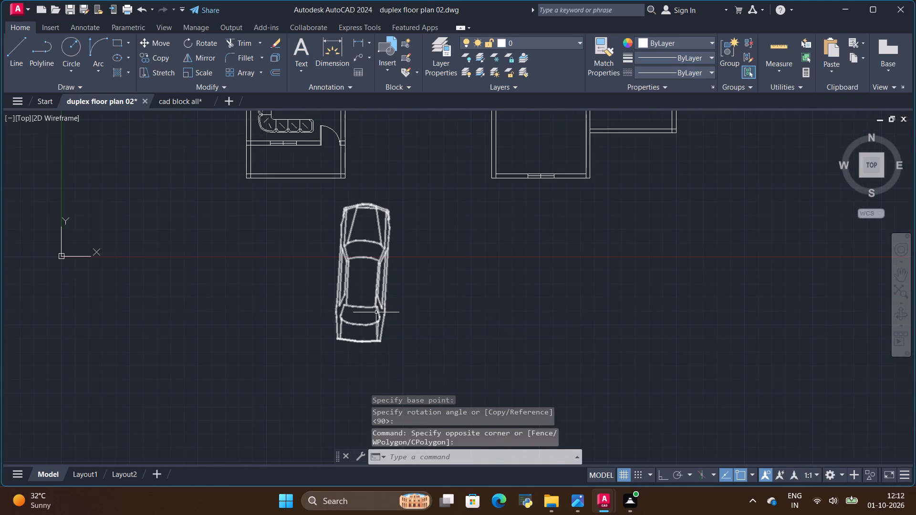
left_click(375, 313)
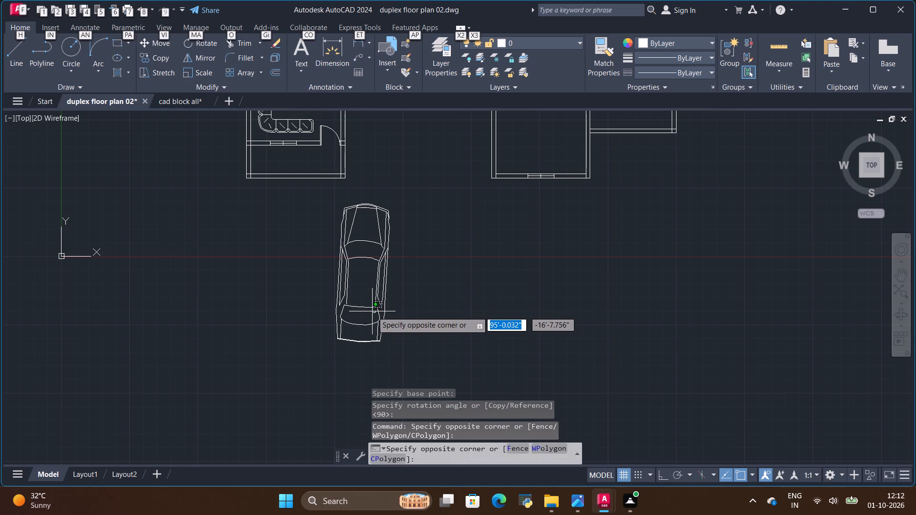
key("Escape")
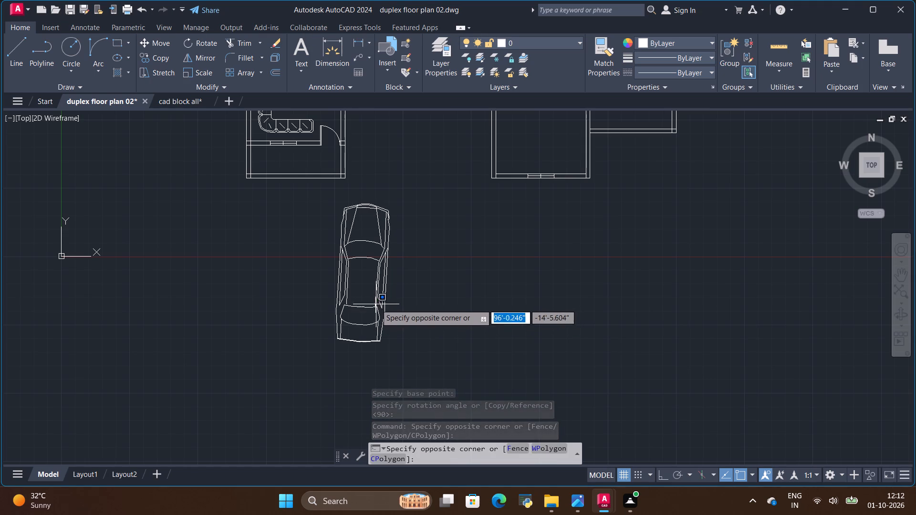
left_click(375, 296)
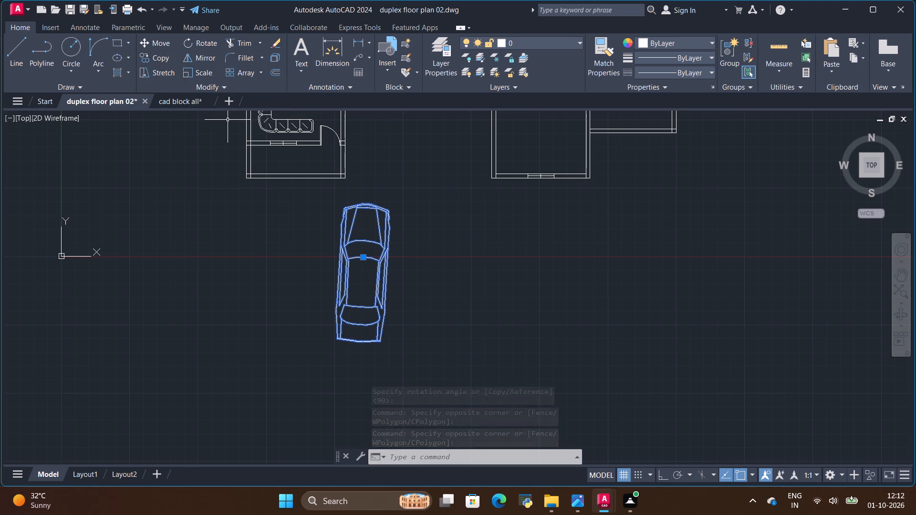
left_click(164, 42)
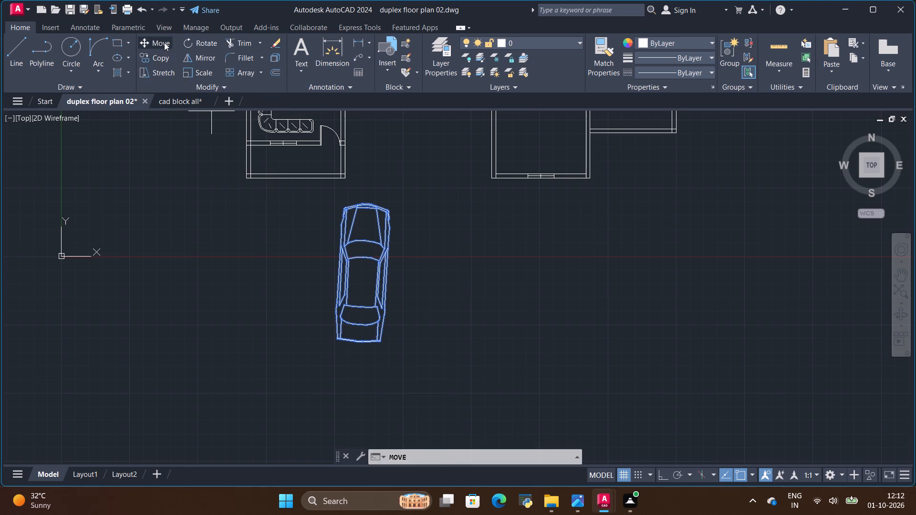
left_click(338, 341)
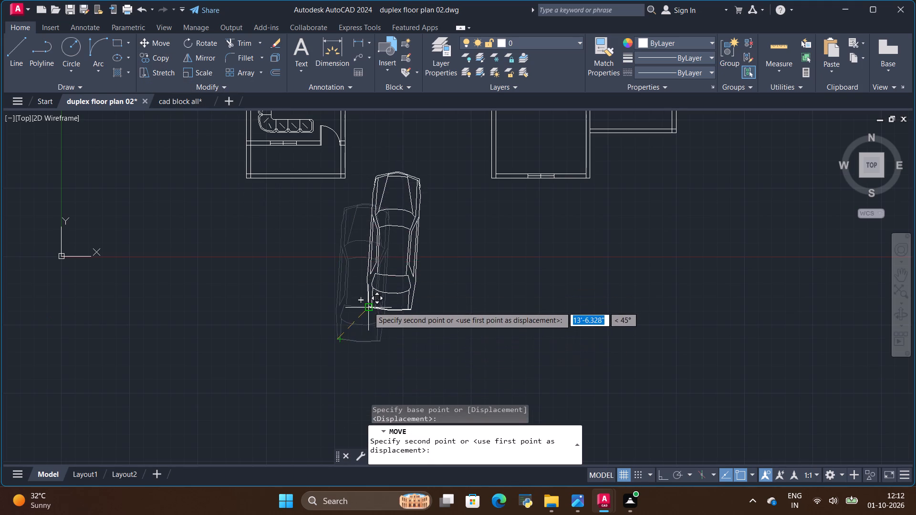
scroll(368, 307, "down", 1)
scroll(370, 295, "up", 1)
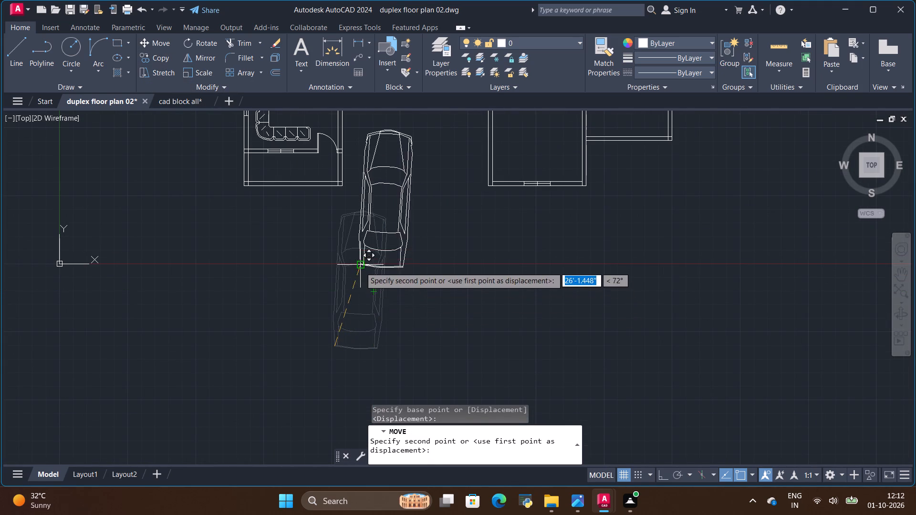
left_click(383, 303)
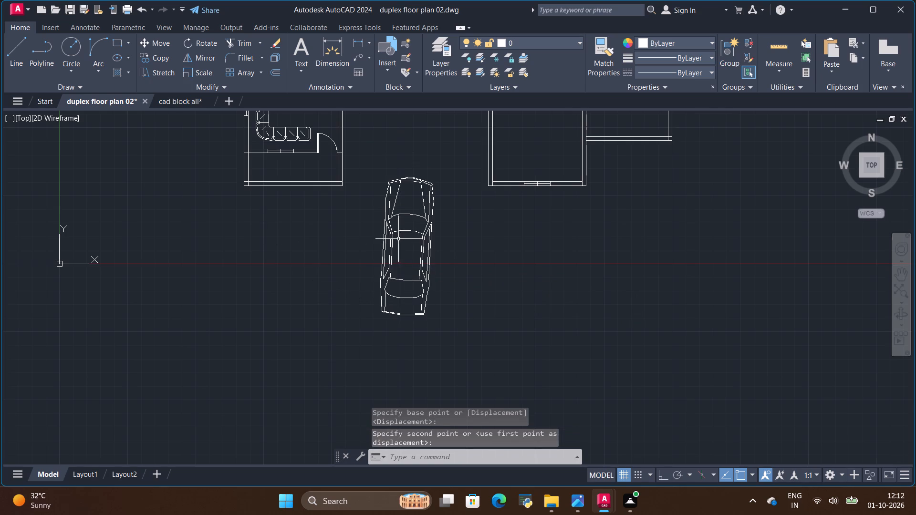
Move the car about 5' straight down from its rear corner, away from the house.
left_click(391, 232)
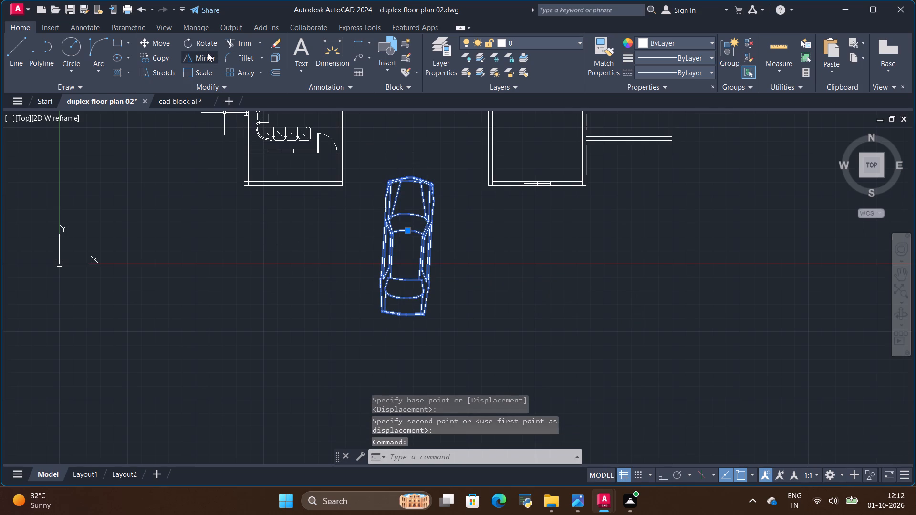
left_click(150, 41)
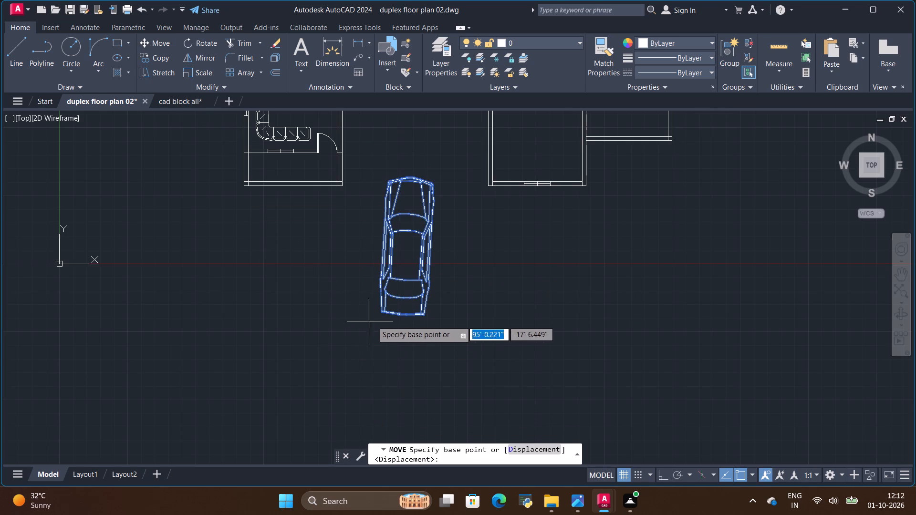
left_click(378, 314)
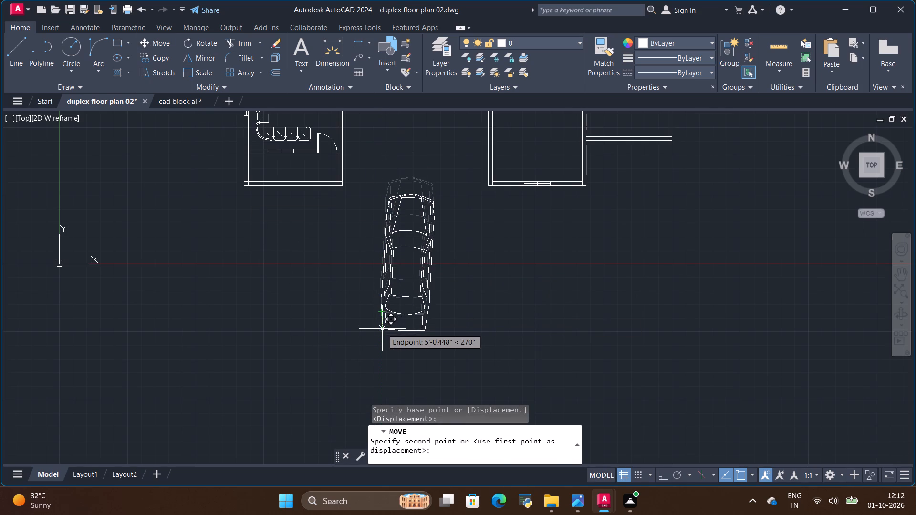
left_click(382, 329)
Rotate the car slightly counterclockwise about its rear left corner to straighten it parallel to the porch wall.
left_click(380, 292)
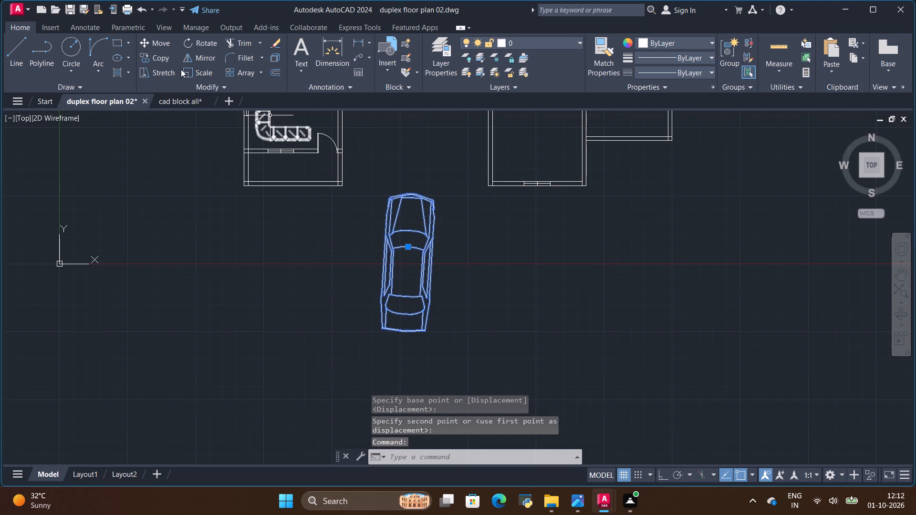
left_click(206, 45)
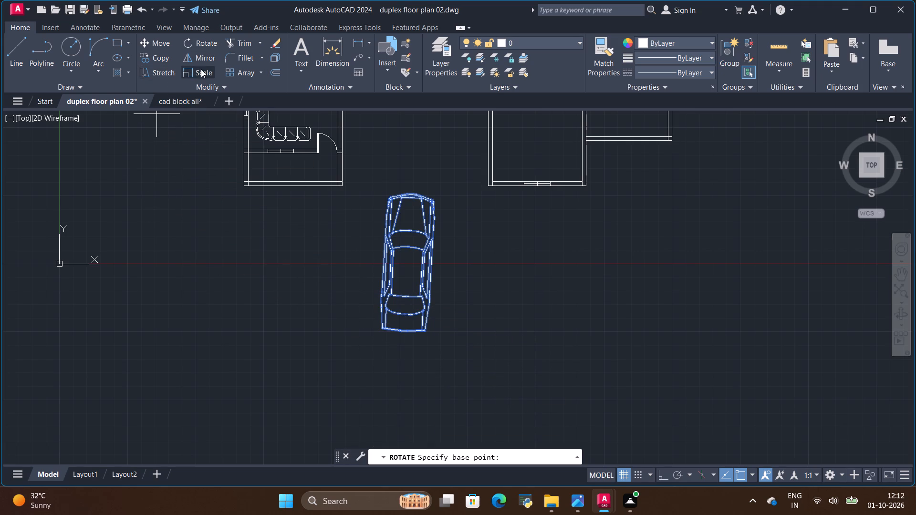
left_click(382, 328)
left_click(468, 321)
Move the car from its front left corner into the open ground floor porch, just below the stair wall.
left_click(414, 331)
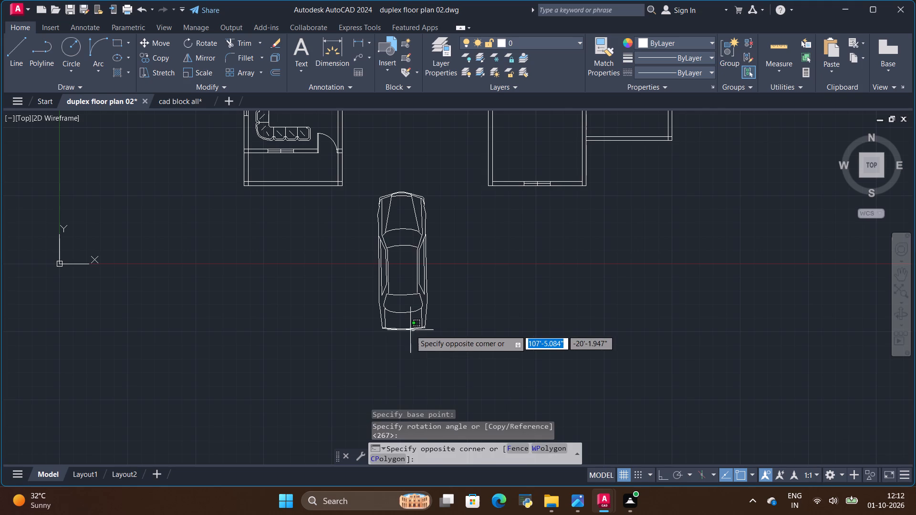
key("space")
left_click(404, 329)
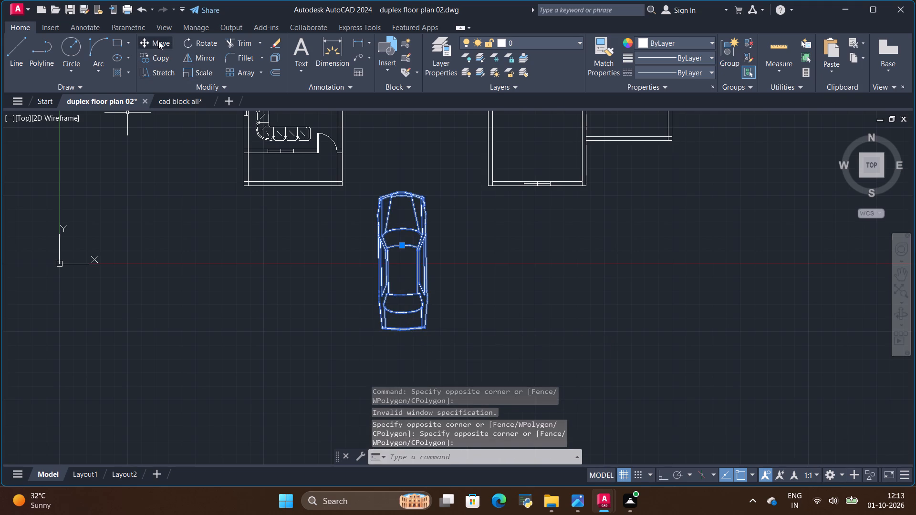
left_click(158, 41)
scroll(307, 262, "down", 1)
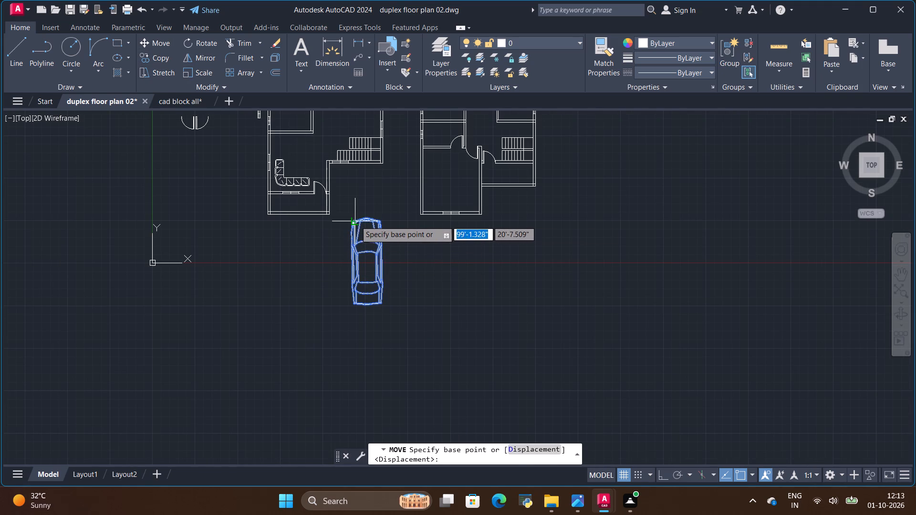
left_click(355, 221)
left_click(349, 174)
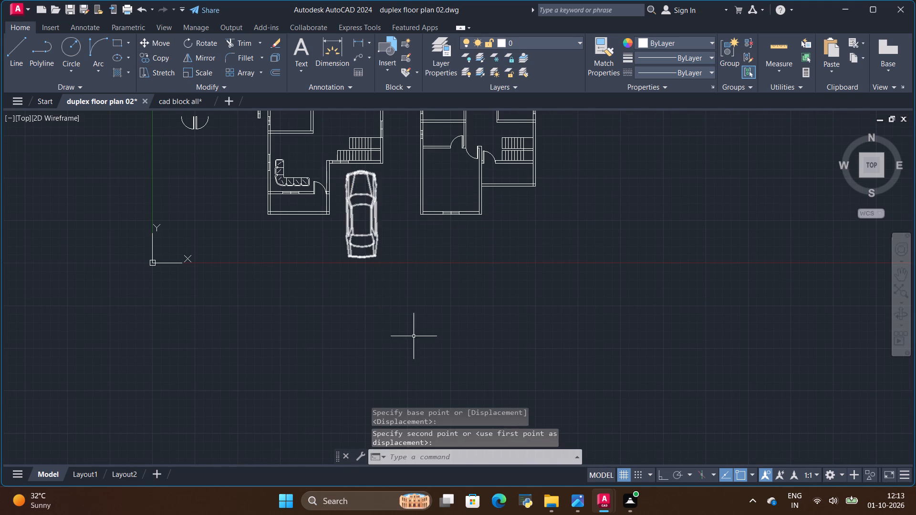
scroll(415, 336, "down", 2)
key("Escape")
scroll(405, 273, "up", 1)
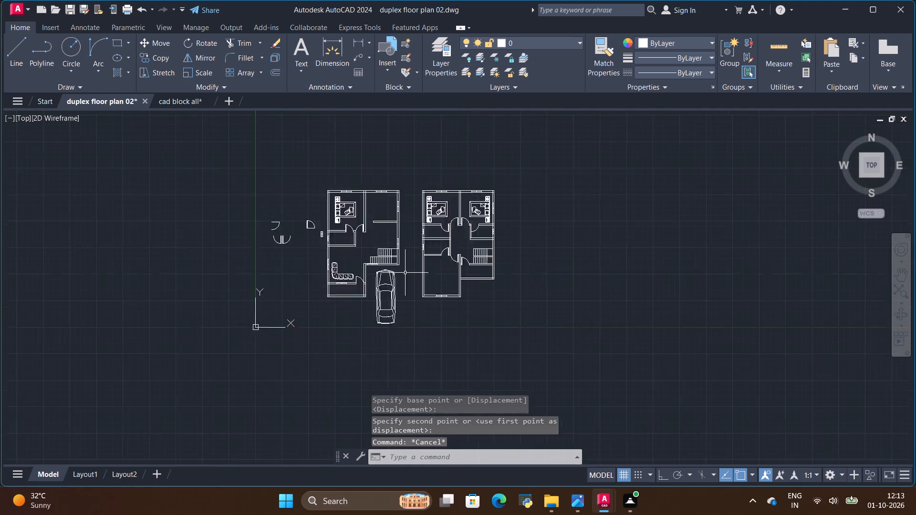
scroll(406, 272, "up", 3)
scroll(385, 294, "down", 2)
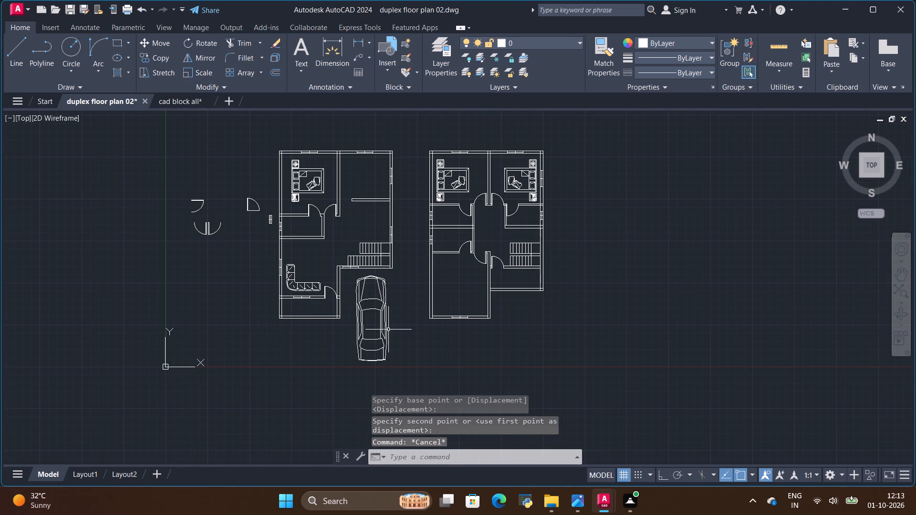
Scale the car down freehand about its rear left corner, to a factor of about 0.85.
left_click(387, 330)
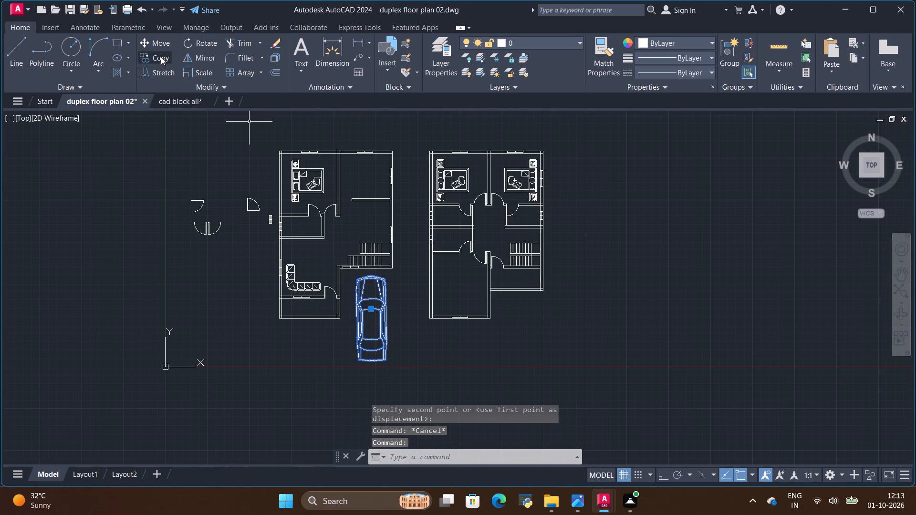
left_click(199, 75)
scroll(327, 376, "up", 1)
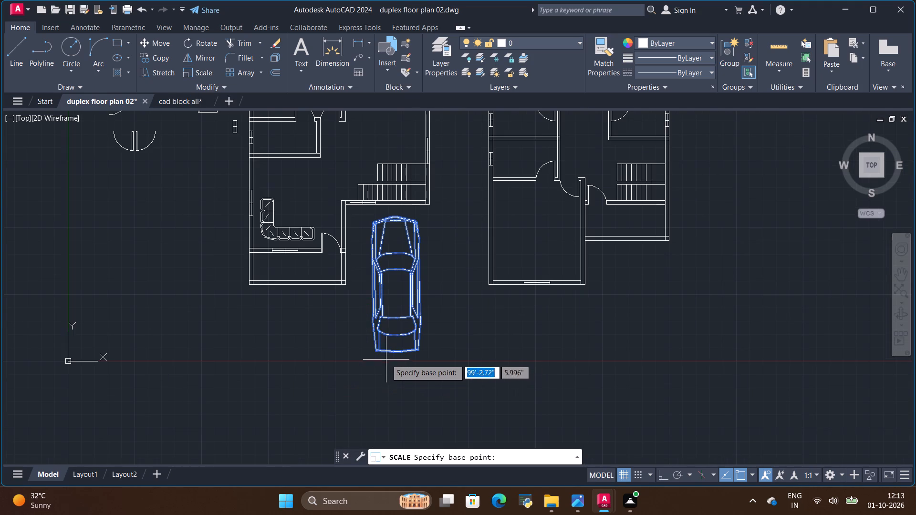
left_click(375, 352)
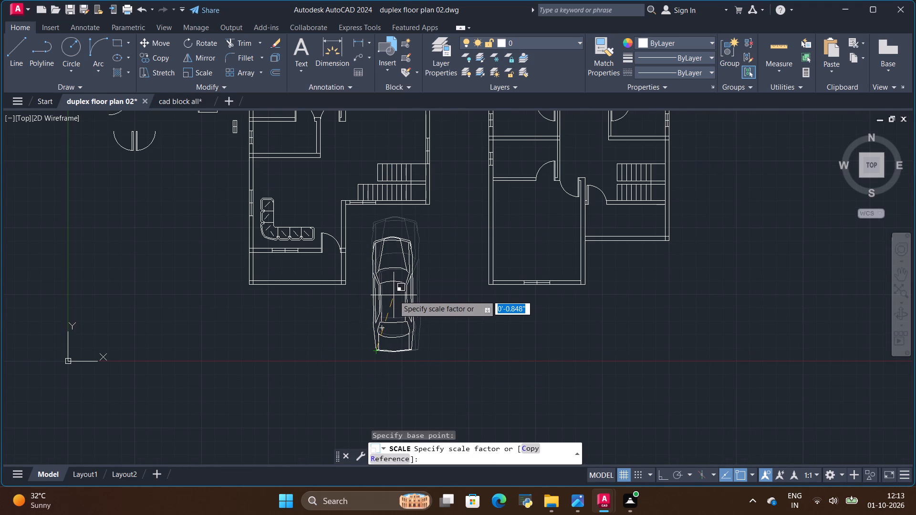
left_click(394, 295)
key("space")
left_click(381, 286)
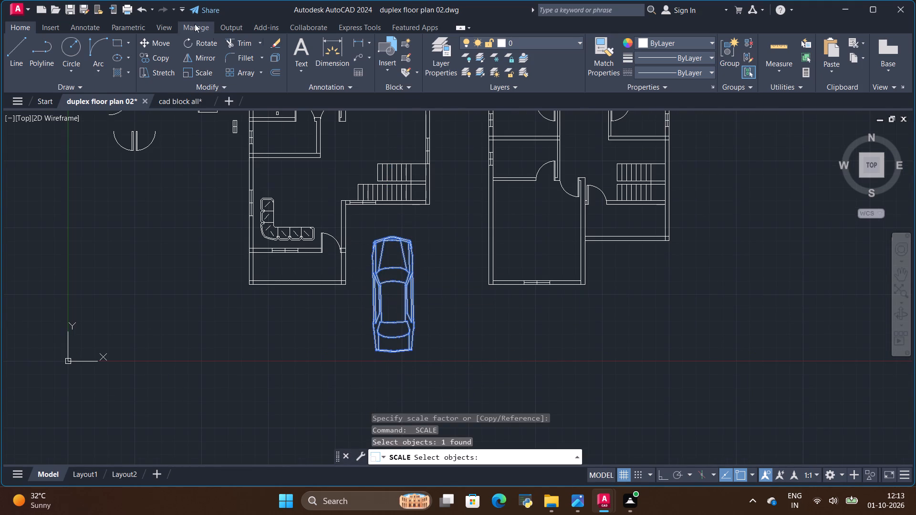
Move the car from its front left corner about 8.5' up into the open porch, just below the stair wall.
left_click(157, 40)
scroll(379, 234, "up", 2)
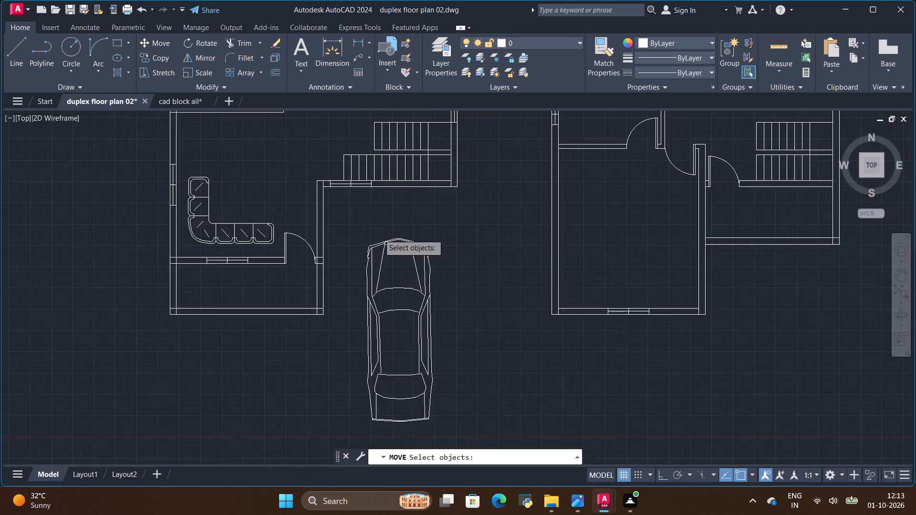
left_click(400, 240)
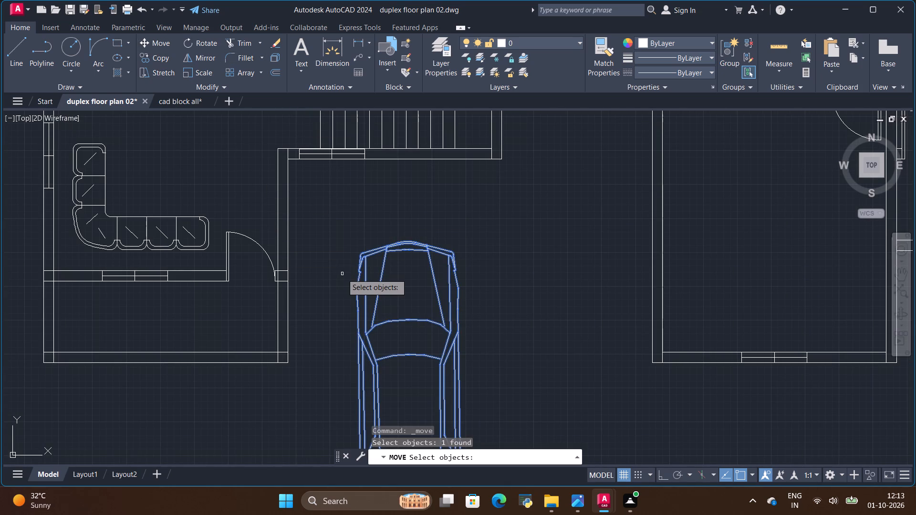
key("Escape")
left_click(364, 262)
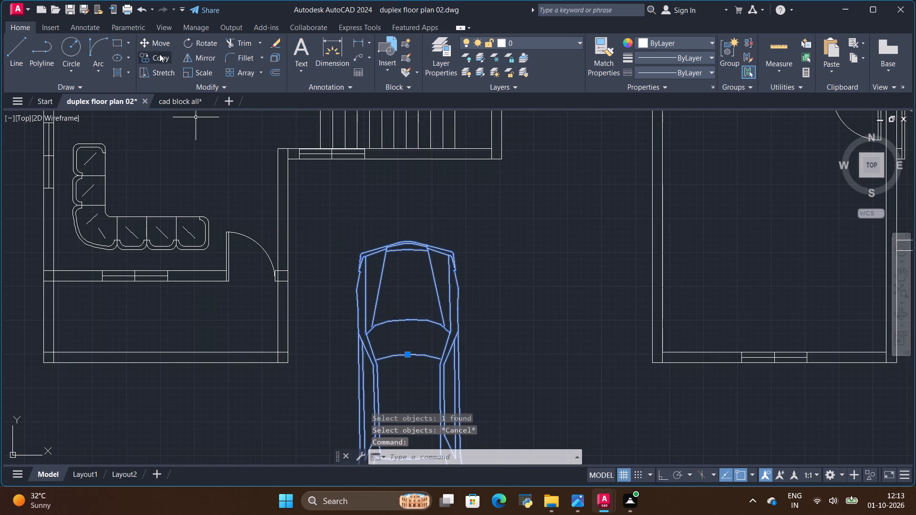
left_click(160, 46)
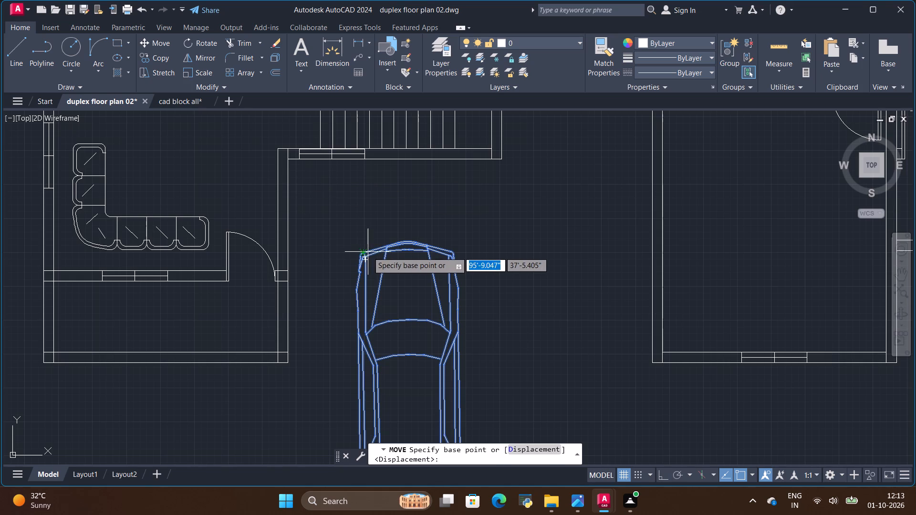
left_click(368, 251)
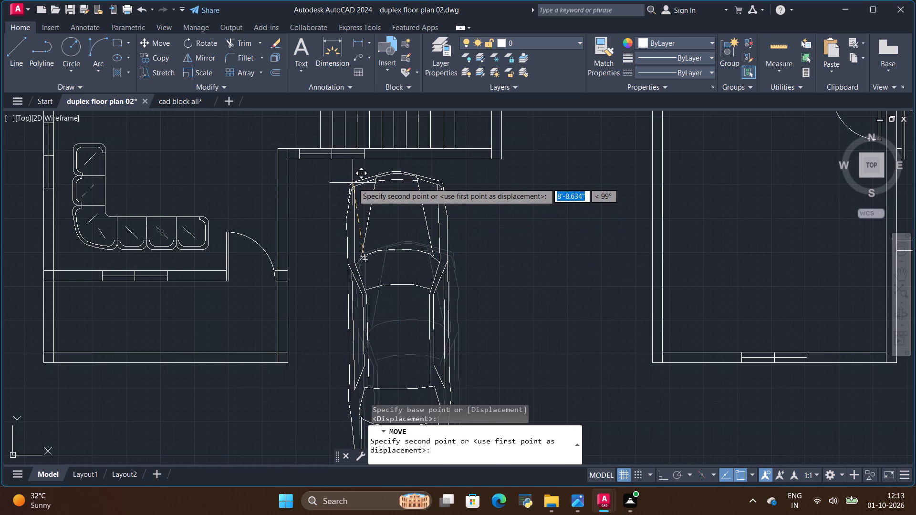
left_click(367, 183)
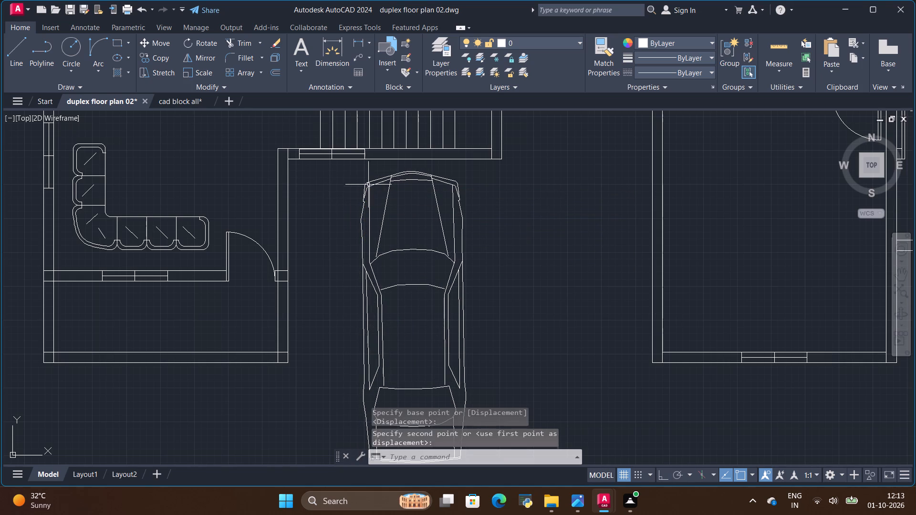
key("Escape")
Examine the furniture layout in the reference image and compare it with the ground floor dining and kitchen area of the plan.
scroll(505, 277, "down", 2)
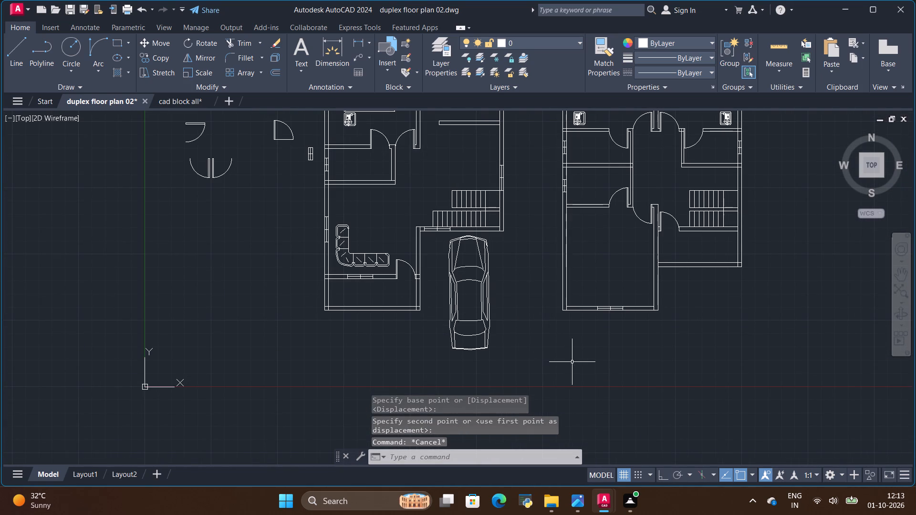
scroll(576, 363, "down", 1)
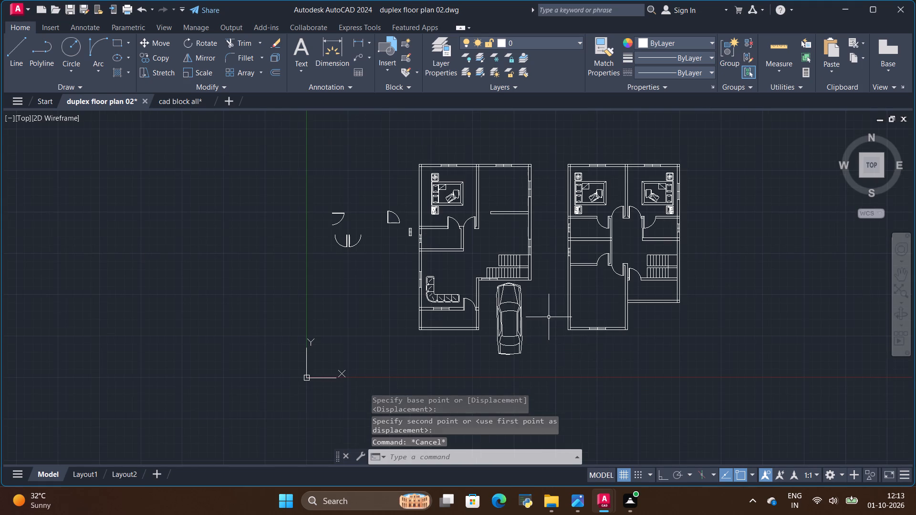
scroll(486, 263, "up", 1)
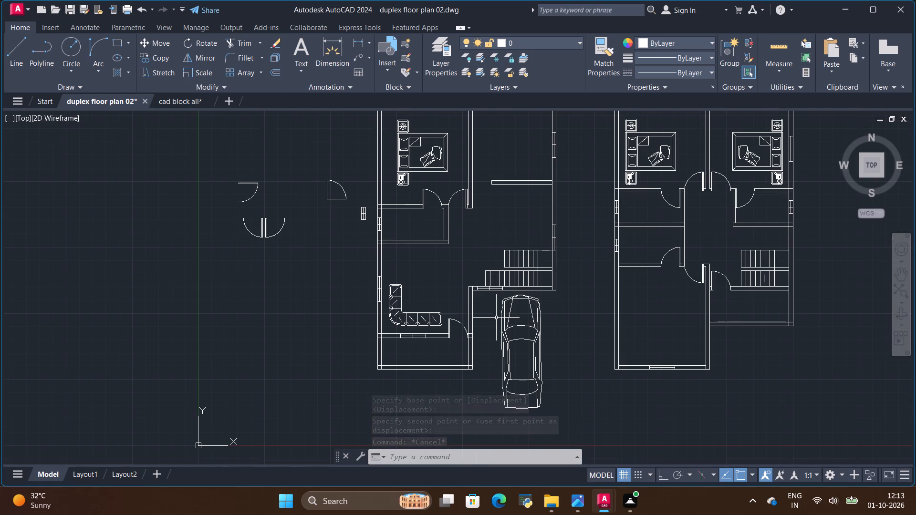
key("alt+Tab")
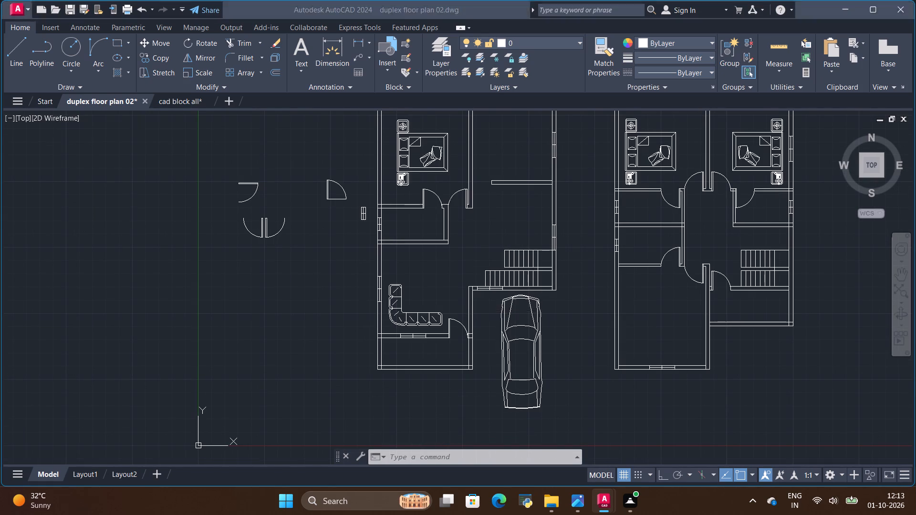
scroll(365, 223, "up", 4)
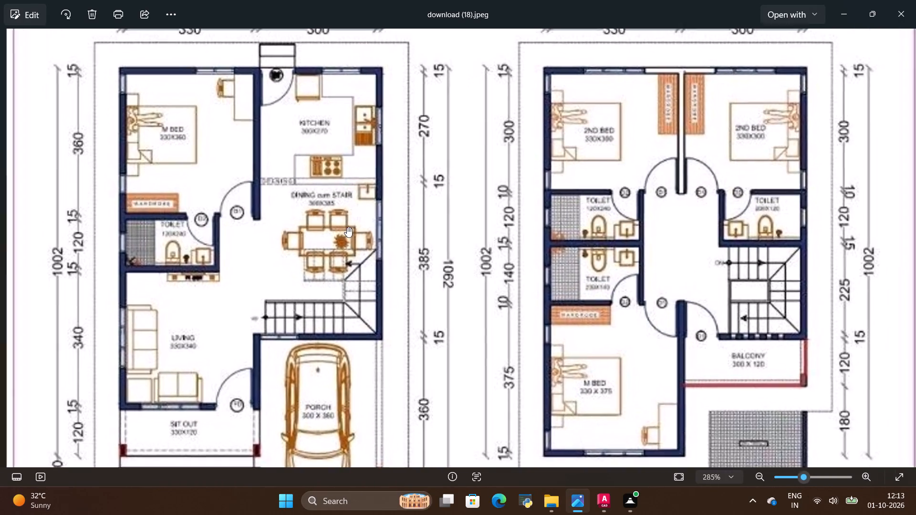
key("alt+Tab")
scroll(429, 294, "down", 2)
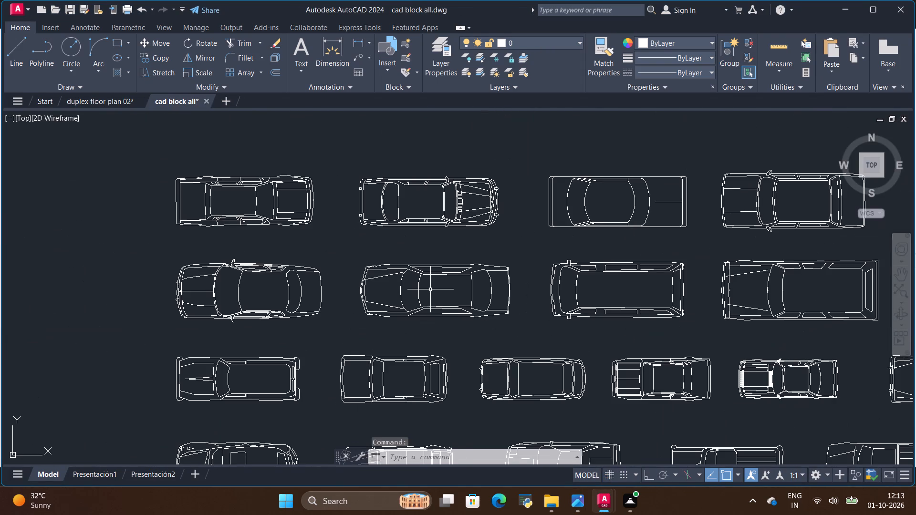
left_click(97, 100)
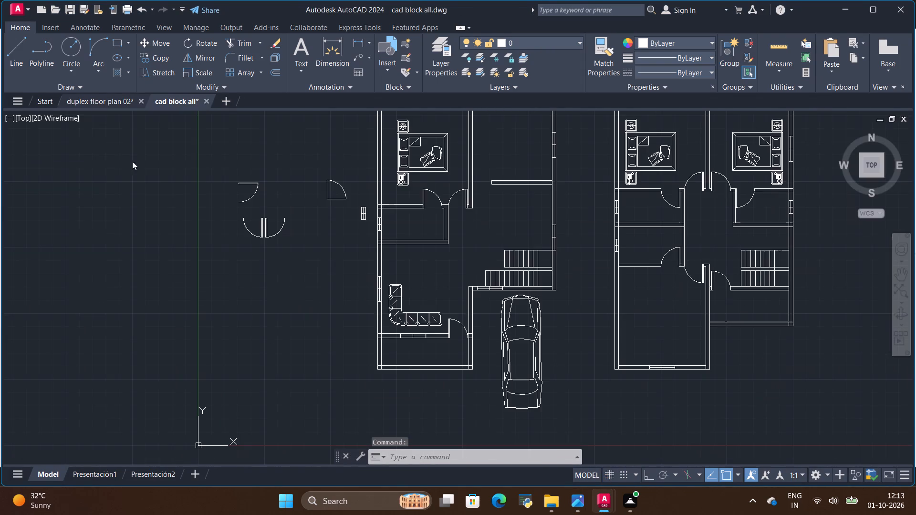
scroll(391, 317, "down", 2)
scroll(442, 253, "up", 2)
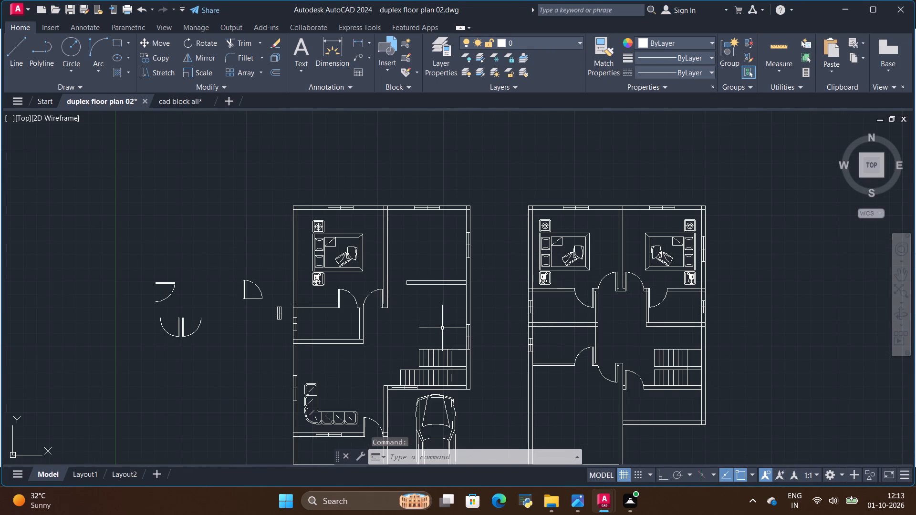
scroll(443, 330, "up", 1)
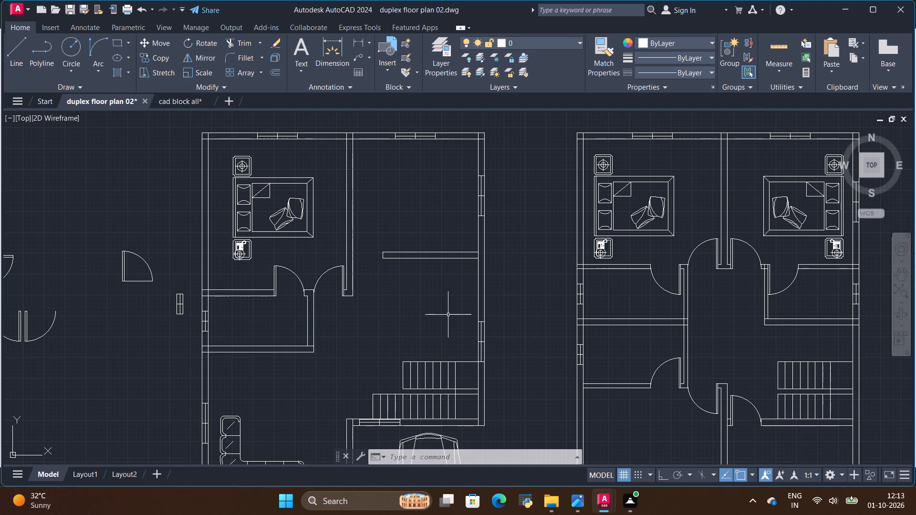
scroll(444, 308, "down", 1)
scroll(440, 328, "up", 1)
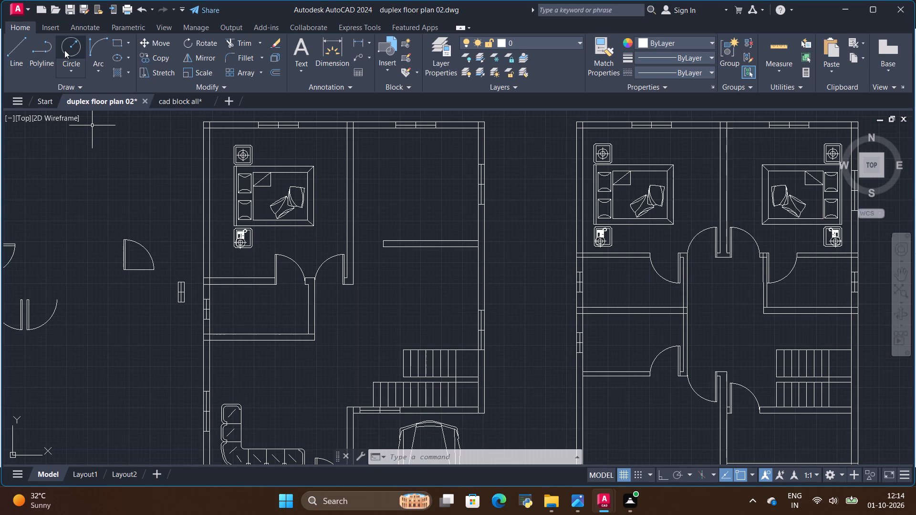
Copy the square four-chair dining table block with the marbled top and rounded chairs from the cad block all drawing.
key("alt+Tab")
key("alt+Tab")
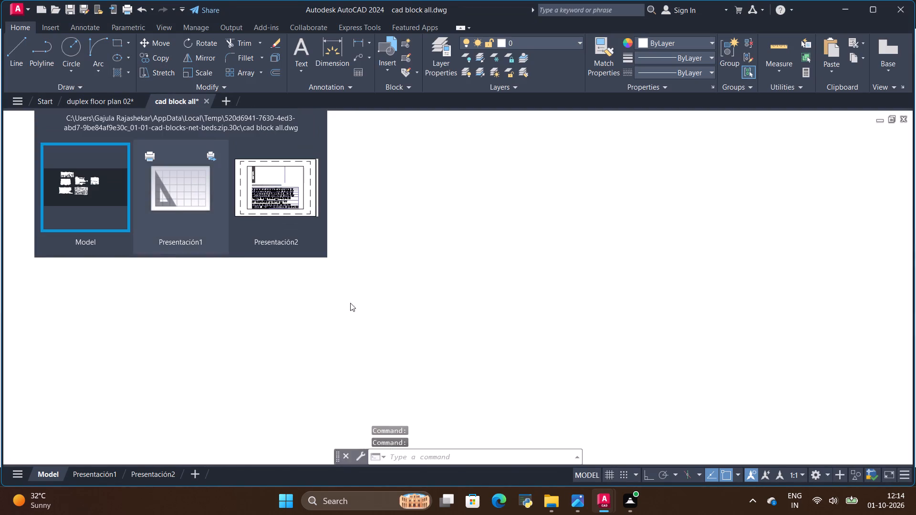
scroll(319, 256, "down", 2)
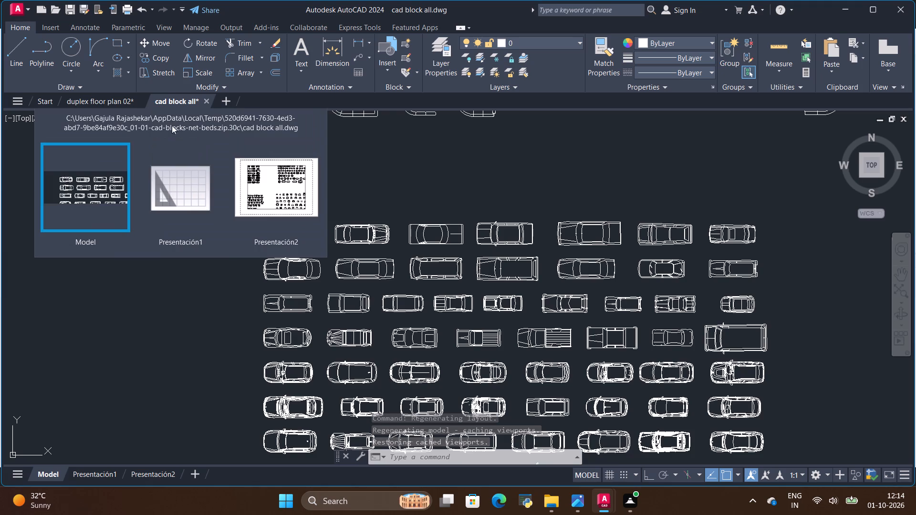
scroll(309, 303, "down", 2)
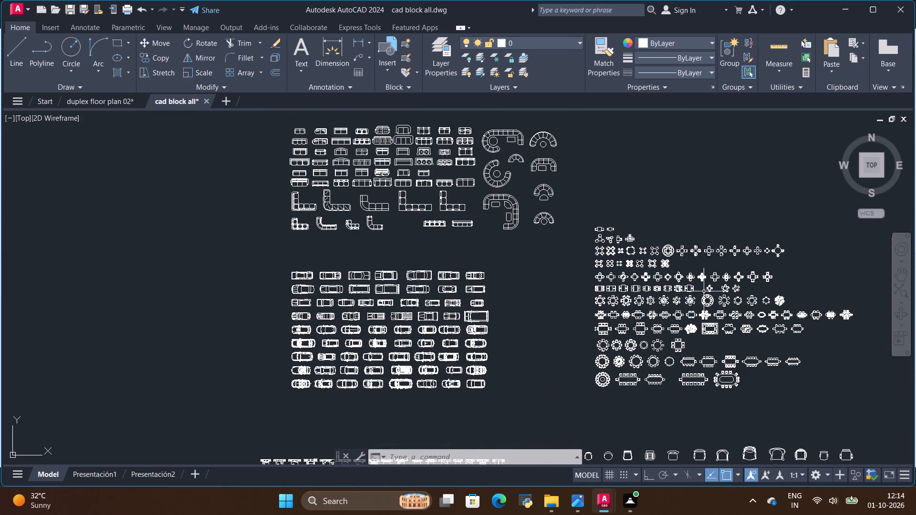
scroll(687, 381, "up", 2)
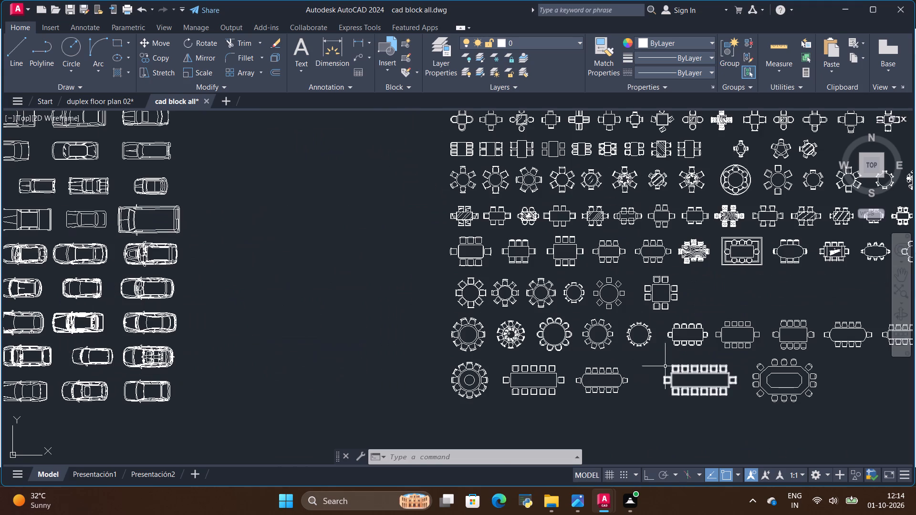
scroll(535, 296, "down", 2)
scroll(567, 199, "up", 2)
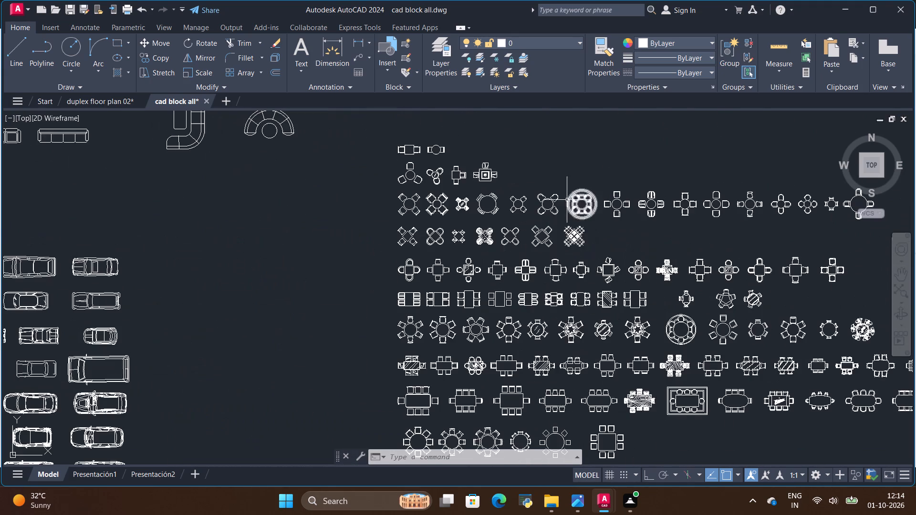
scroll(551, 317, "up", 1)
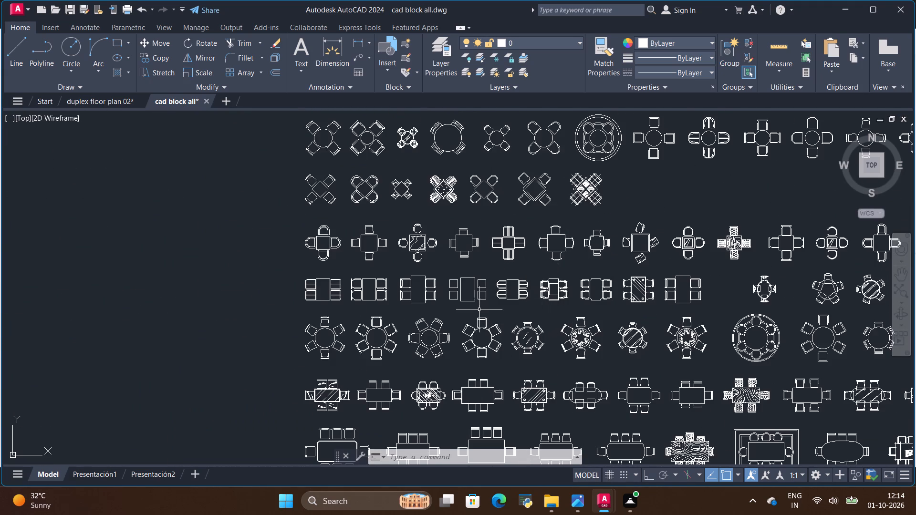
scroll(479, 309, "up", 2)
scroll(532, 296, "down", 1)
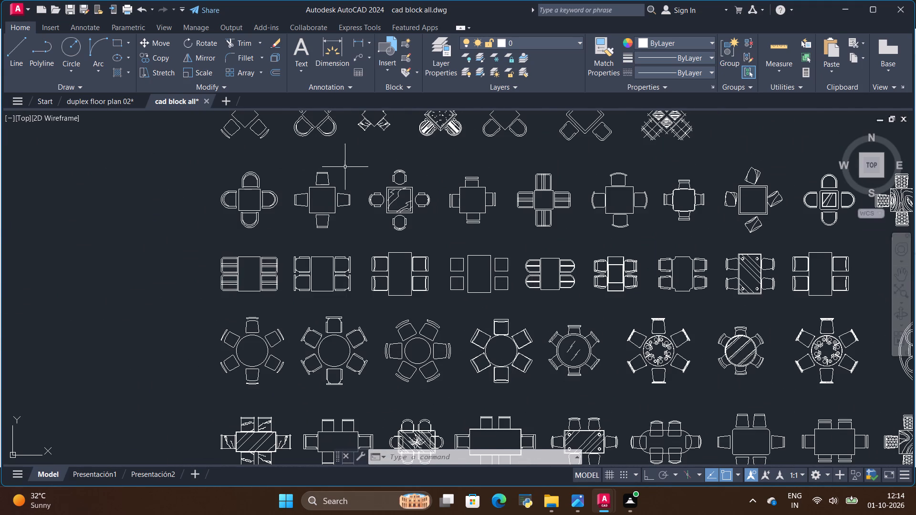
scroll(345, 166, "up", 1)
scroll(391, 170, "up", 1)
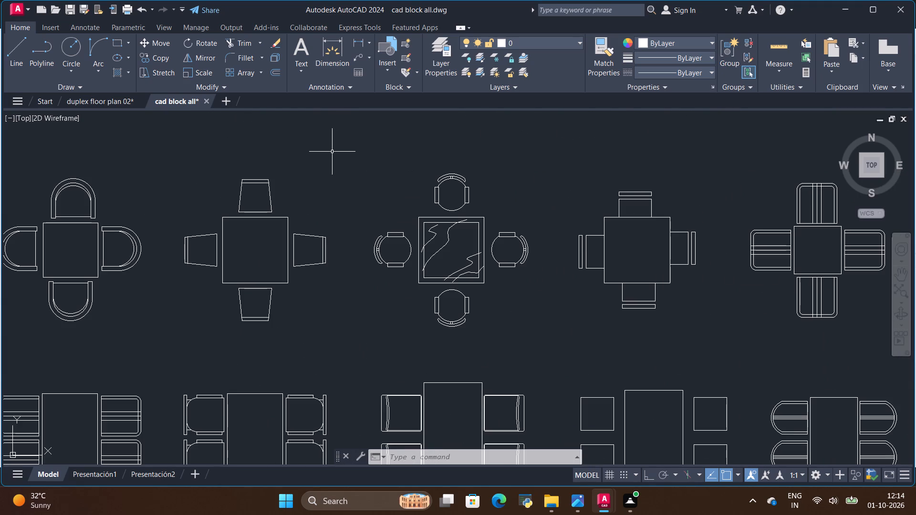
left_click(435, 217)
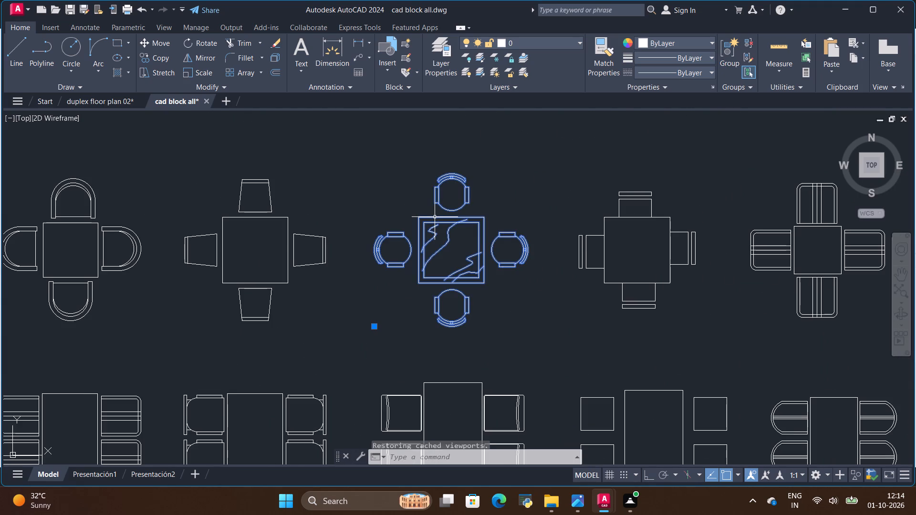
key("ctrl+c")
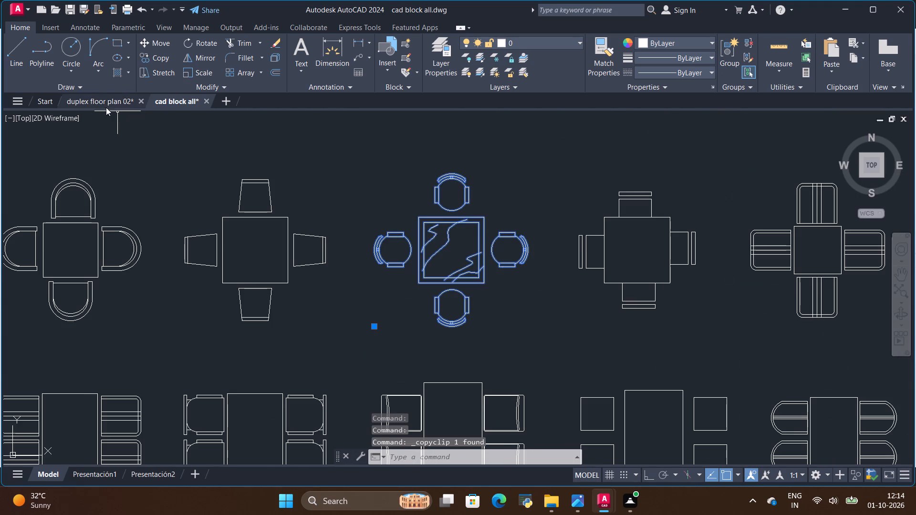
Paste the dining table block into duplex floor plan 02, in the empty space up and to the right of the first floor plan.
left_click(78, 101)
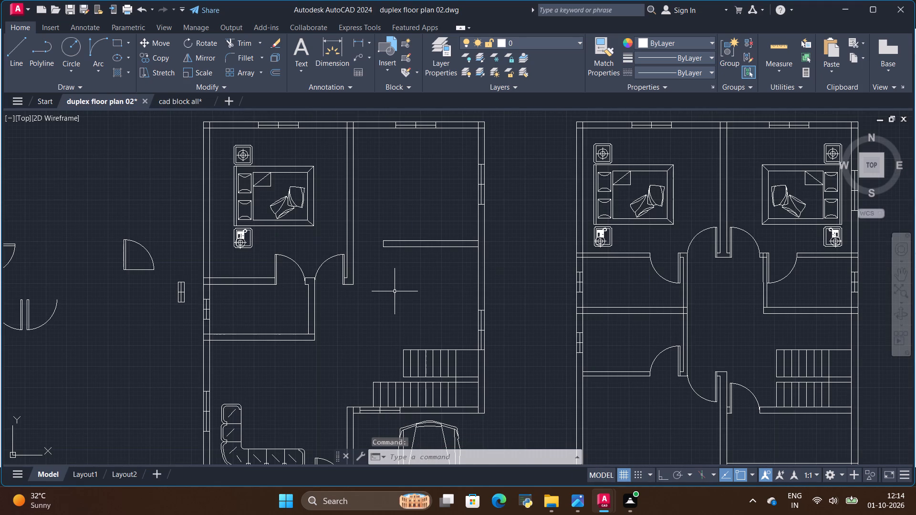
scroll(375, 362, "down", 2)
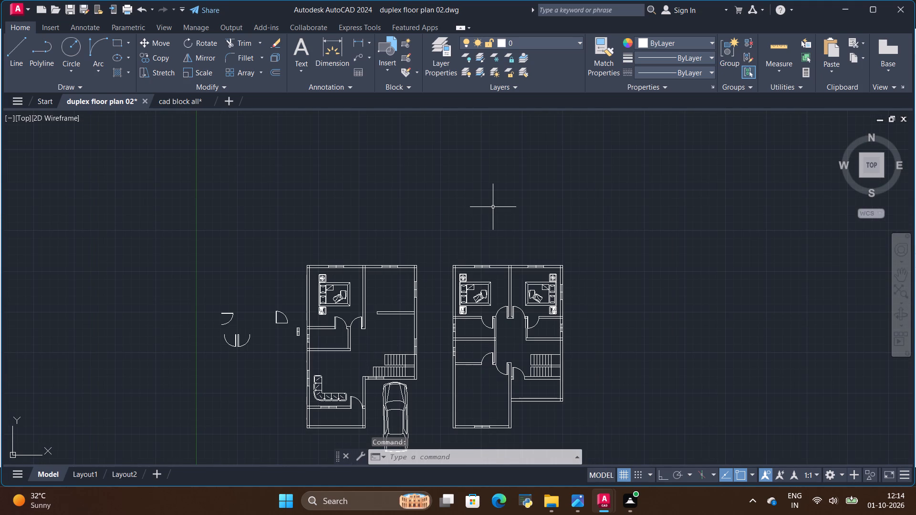
key("ctrl+v")
scroll(538, 289, "down", 2)
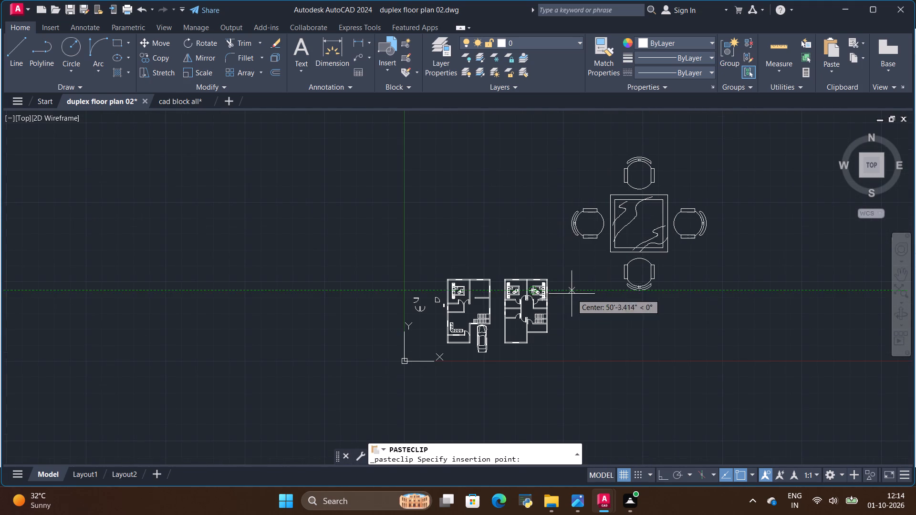
left_click(572, 298)
Scale the pasted dining table block down by a factor of about 0.114, from a point near its lower chair.
left_click(624, 211)
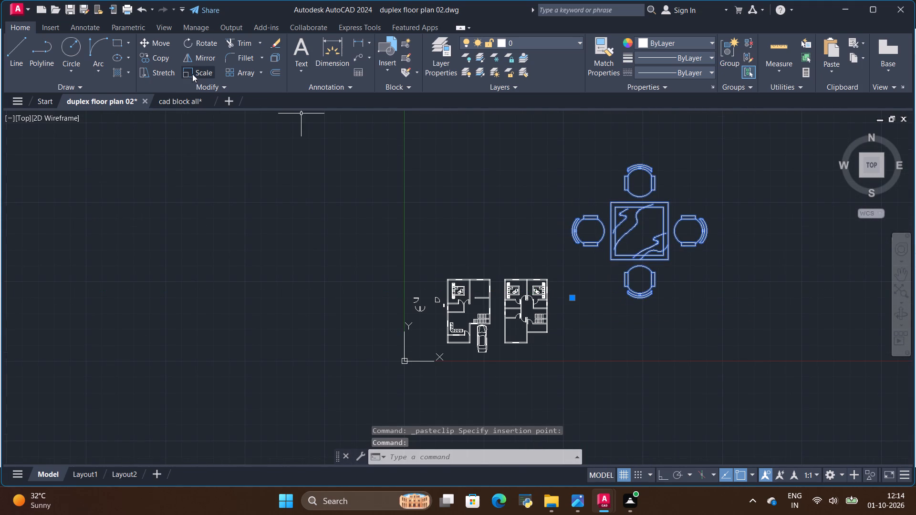
left_click(204, 70)
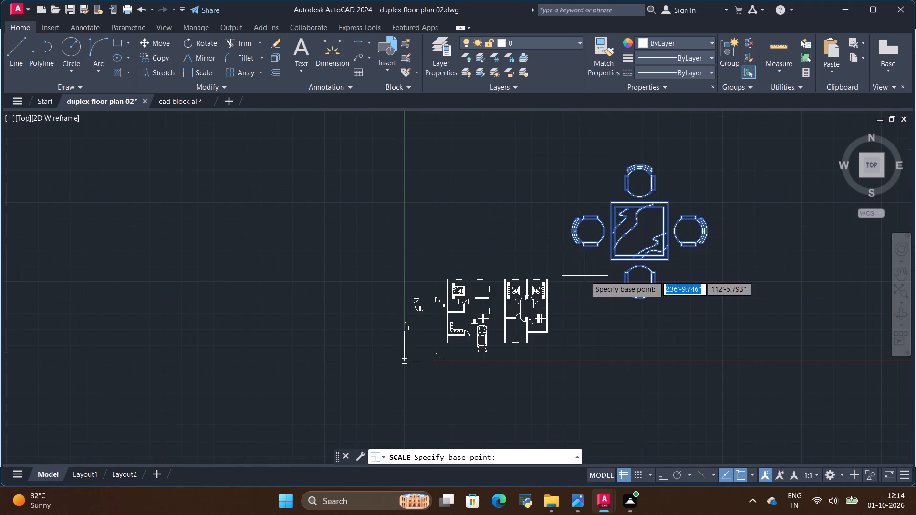
left_click(623, 283)
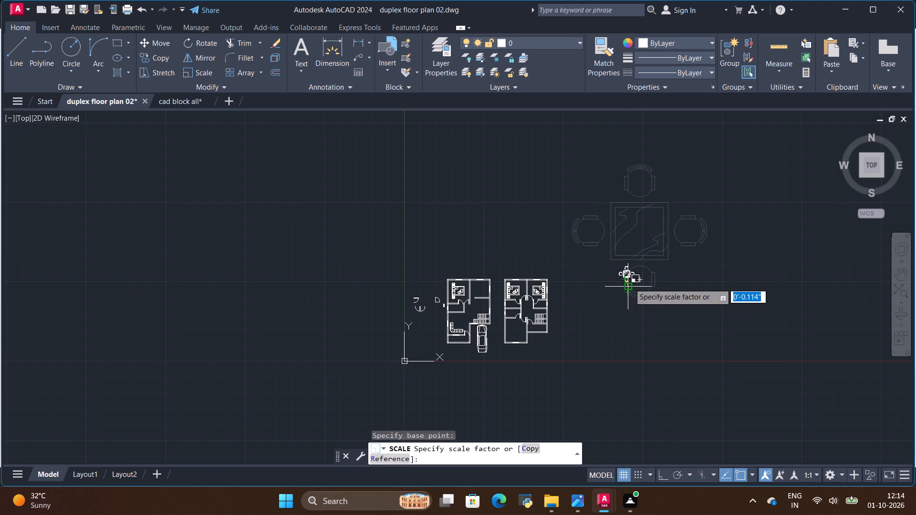
scroll(629, 284, "up", 2)
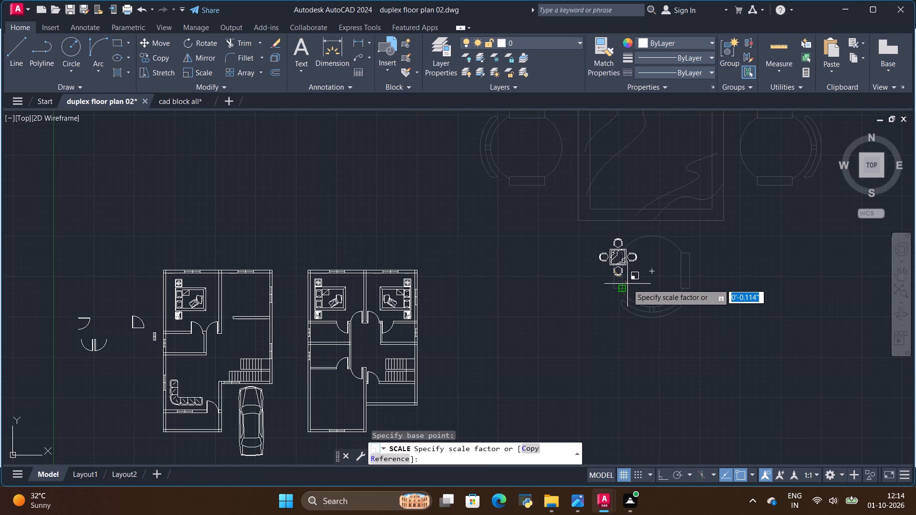
left_click(627, 284)
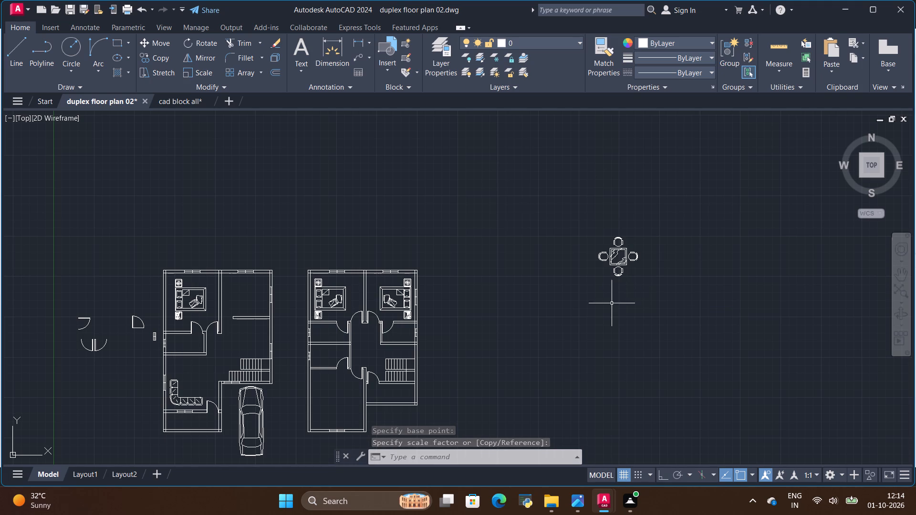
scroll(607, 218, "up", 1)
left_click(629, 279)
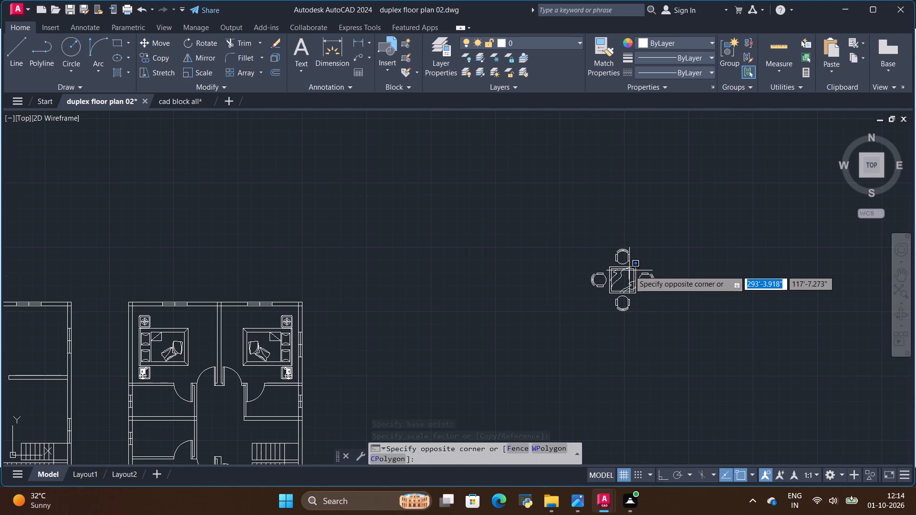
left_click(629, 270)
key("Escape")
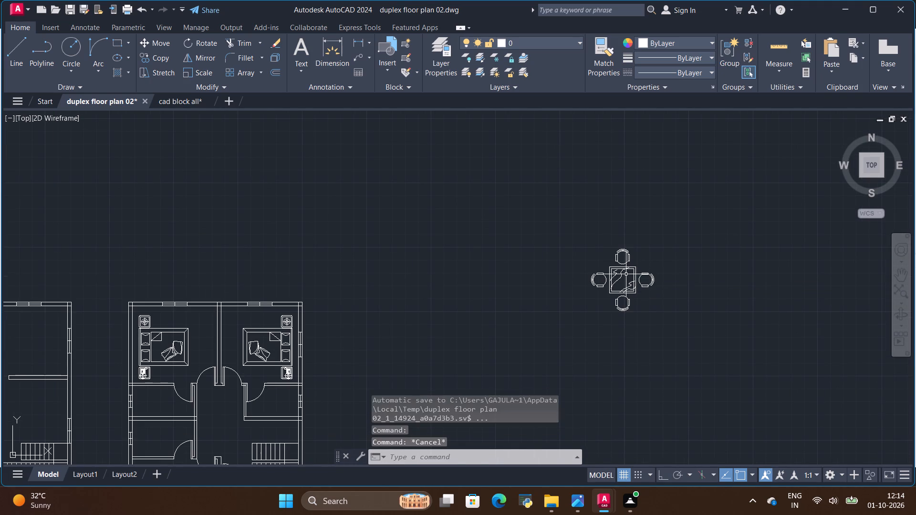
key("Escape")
Move the dining table from its lower chair into the ground floor dining area, between the short kitchen wall and the stair.
left_click(621, 273)
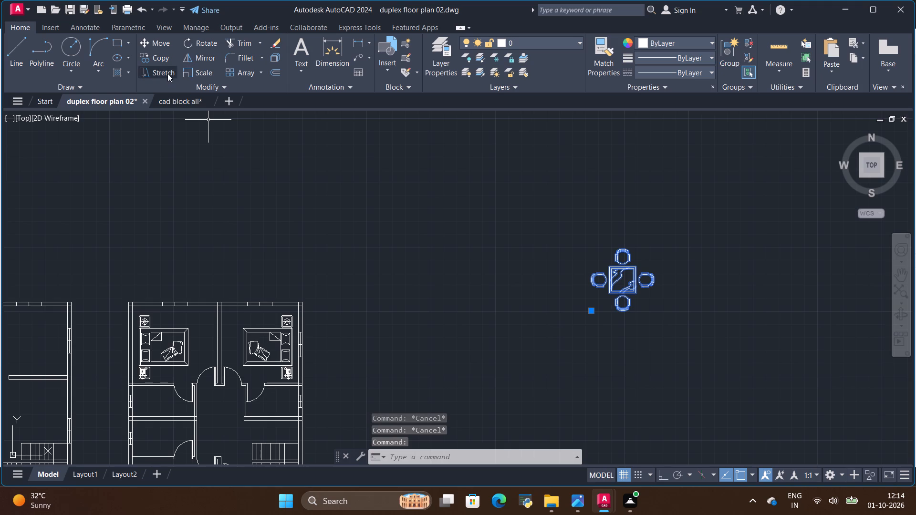
left_click(160, 41)
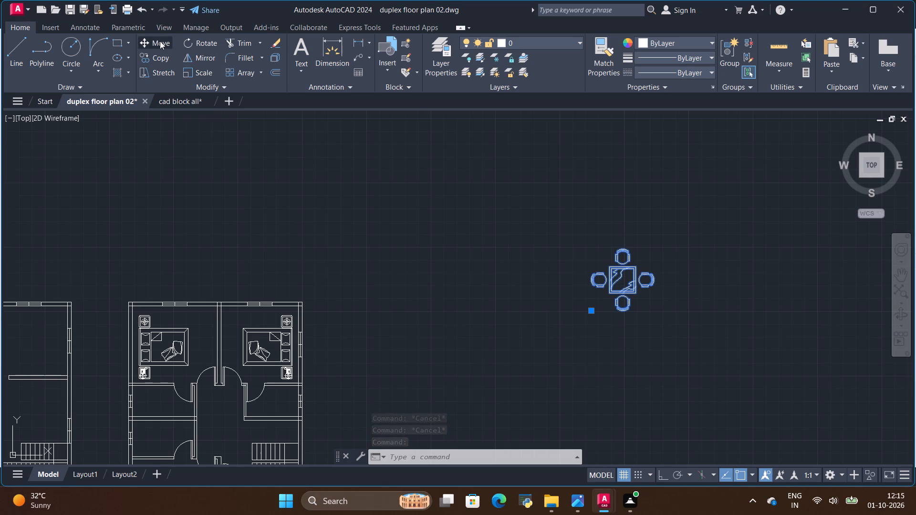
left_click(625, 315)
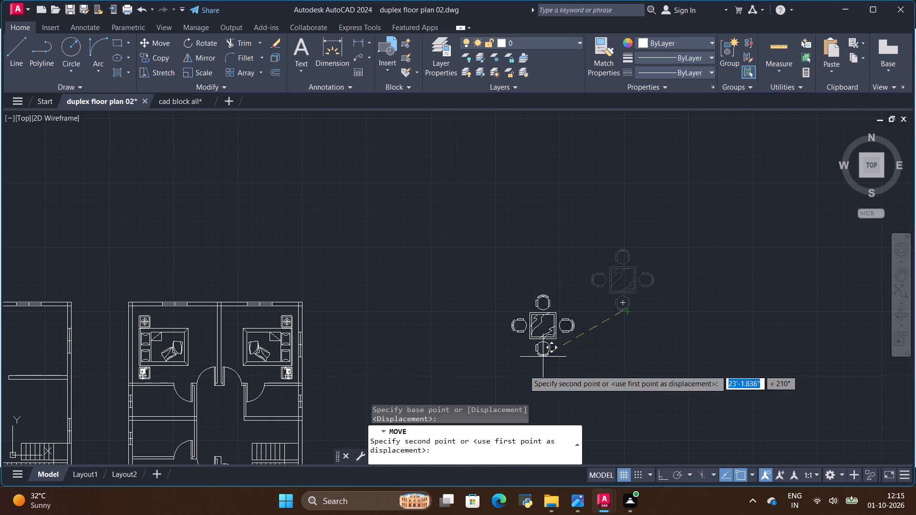
scroll(568, 332, "down", 2)
scroll(328, 376, "up", 3)
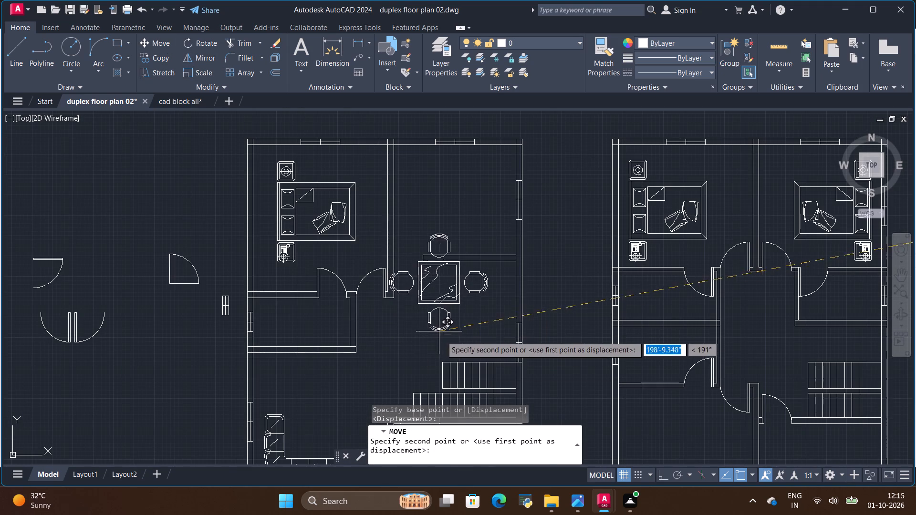
scroll(455, 369, "up", 1)
left_click(465, 354)
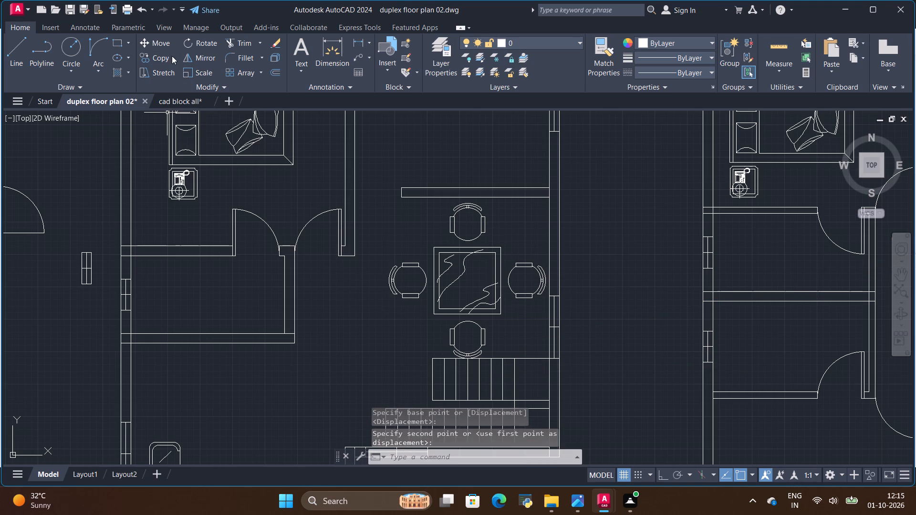
Scale the dining table block by a factor of about 0.81, based at the bottom of its left chair.
left_click(458, 239)
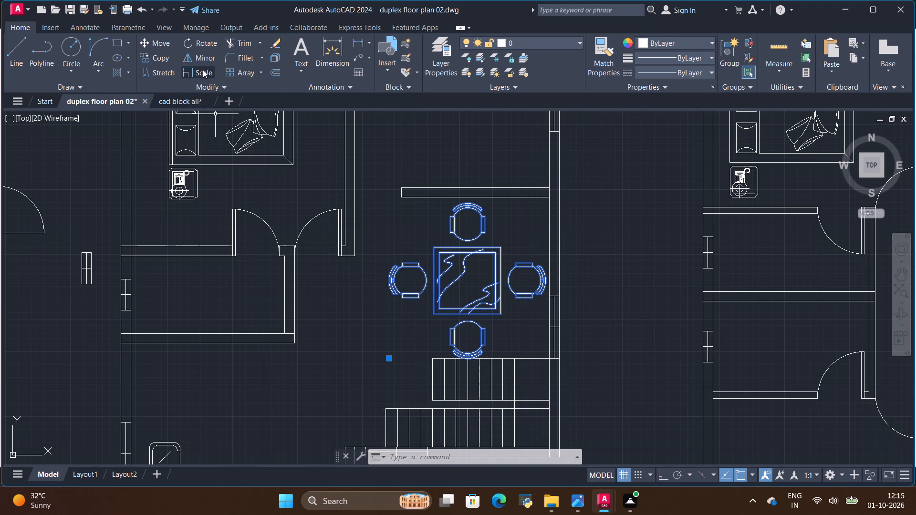
left_click(205, 73)
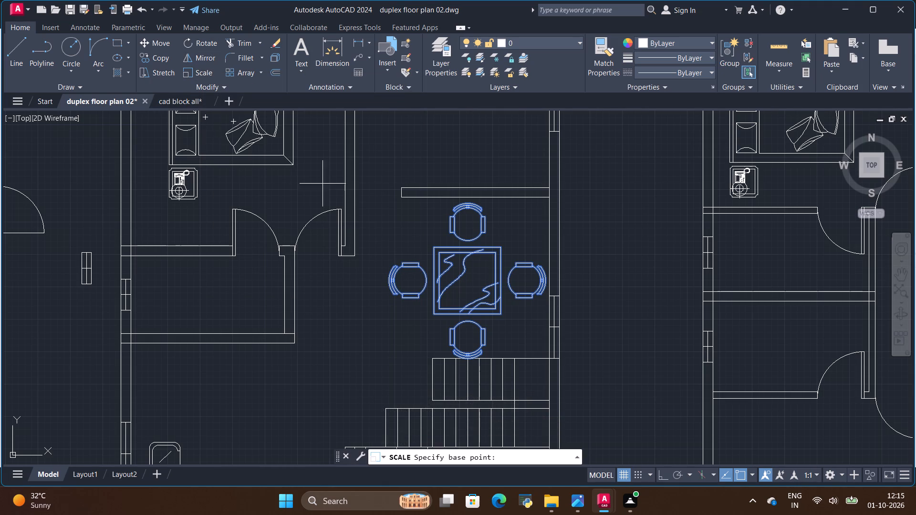
left_click(403, 298)
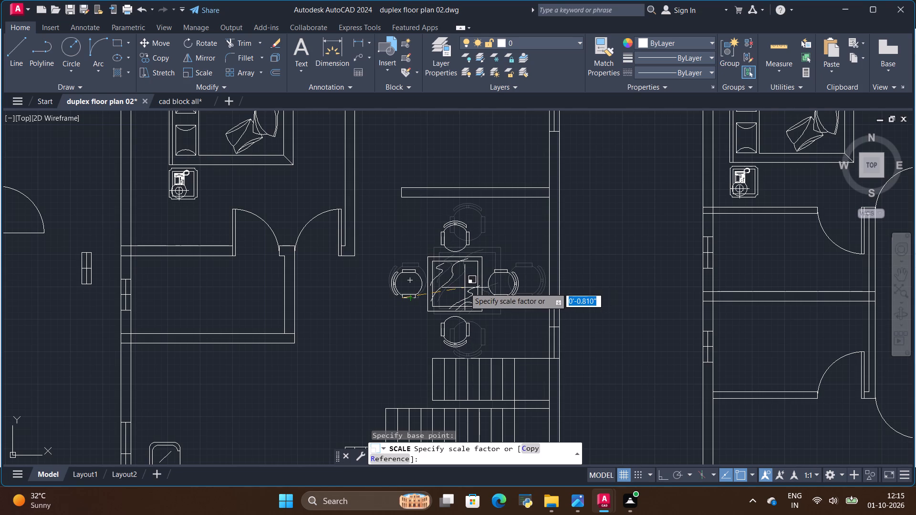
left_click(465, 288)
Move the dining table slightly up and to the right, centring it between the kitchen wall and the stair.
left_click(441, 310)
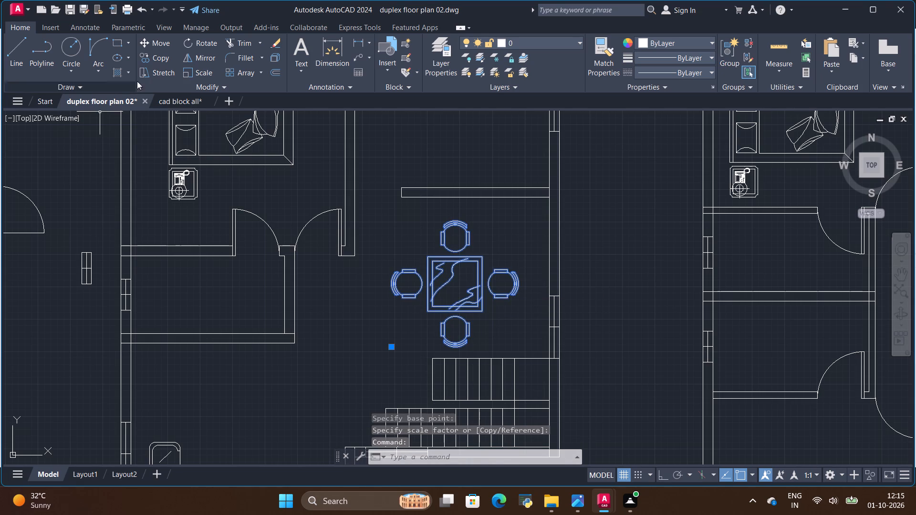
left_click(153, 41)
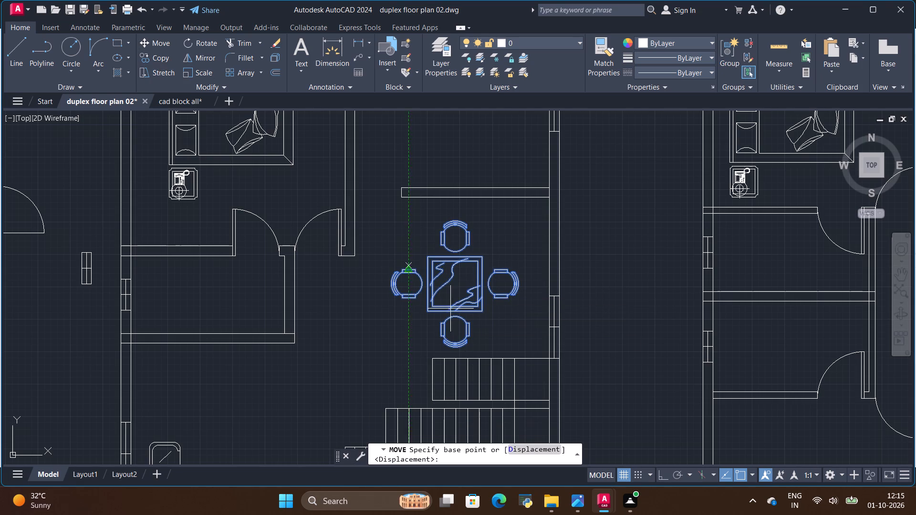
left_click(452, 338)
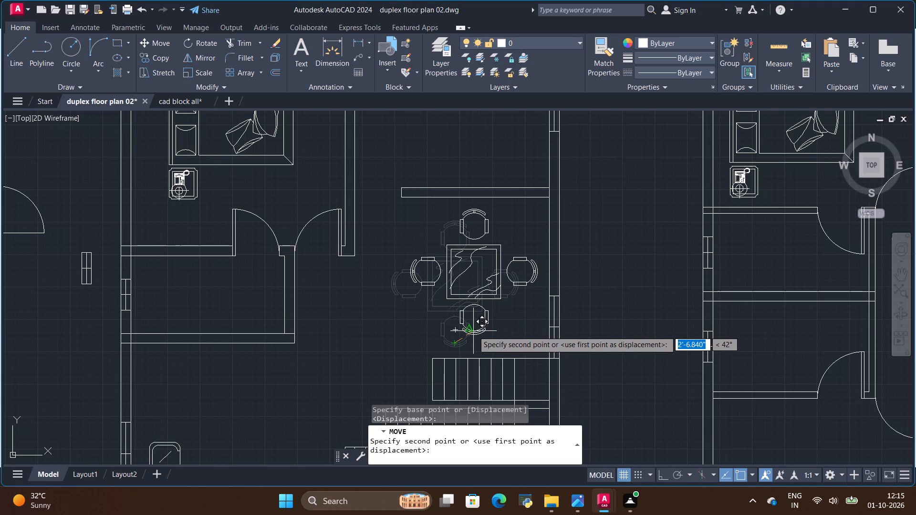
left_click(473, 333)
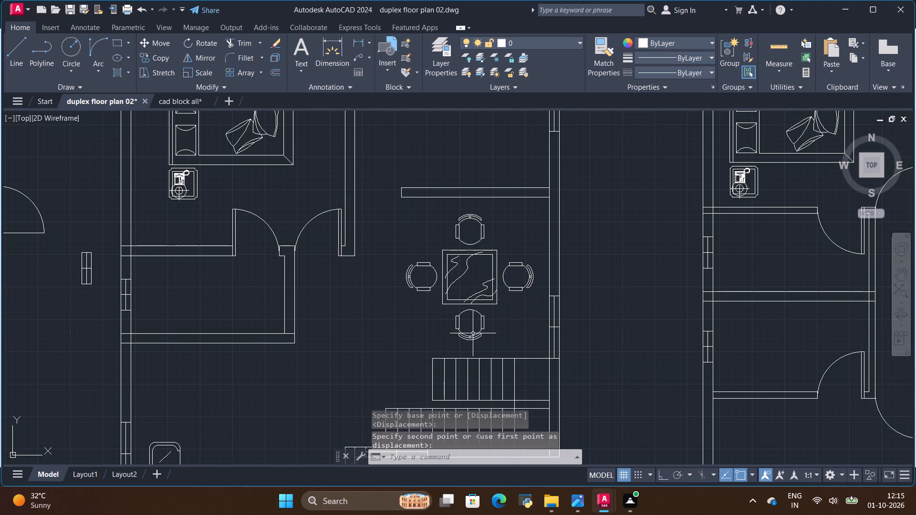
key("Escape")
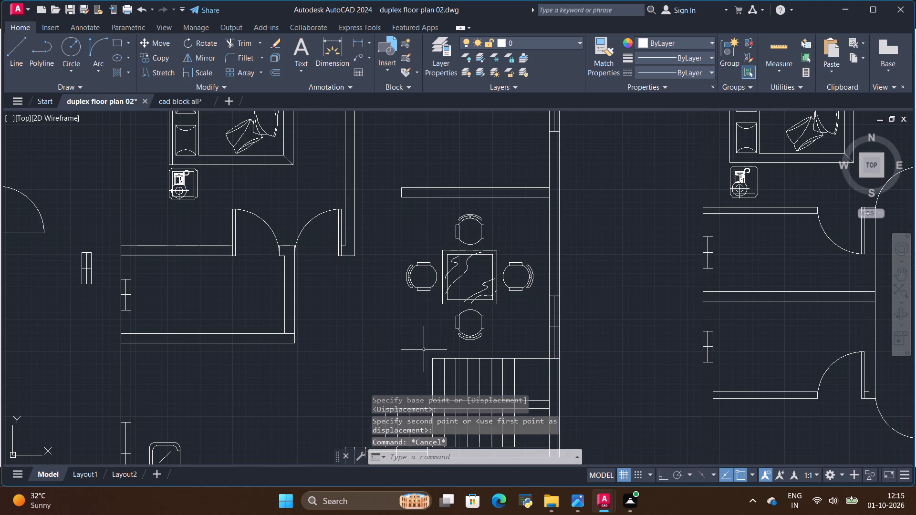
Examine both furnished floor plans and compare their furniture and fixtures with the reference image download (18).jpeg.
scroll(194, 233, "down", 3)
scroll(272, 254, "up", 2)
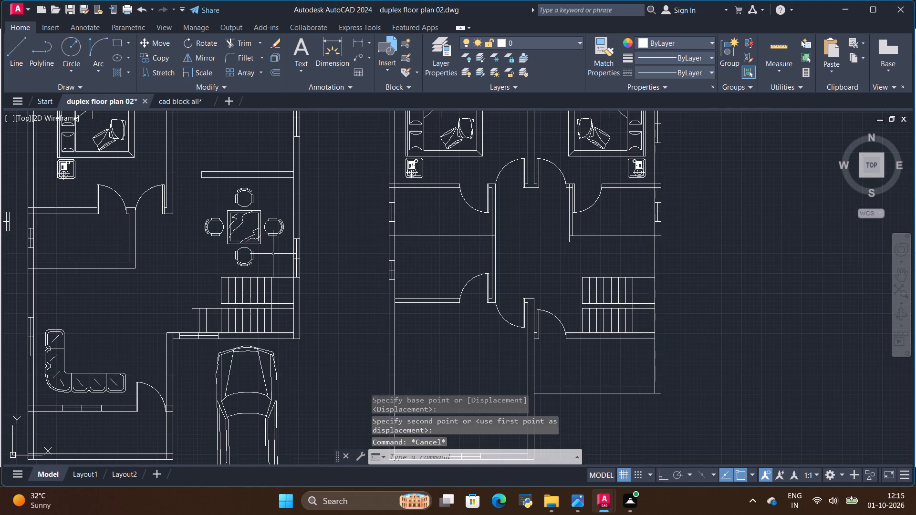
scroll(311, 255, "down", 2)
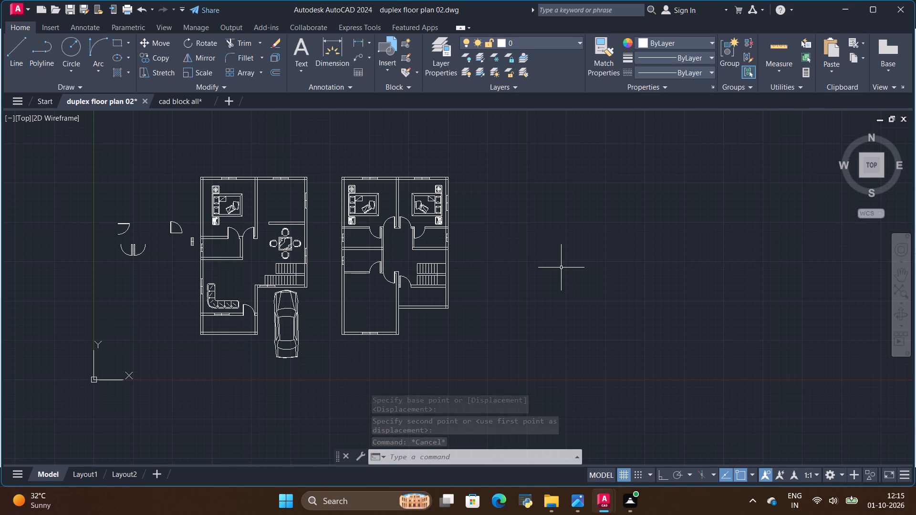
key("Escape")
scroll(239, 200, "up", 1)
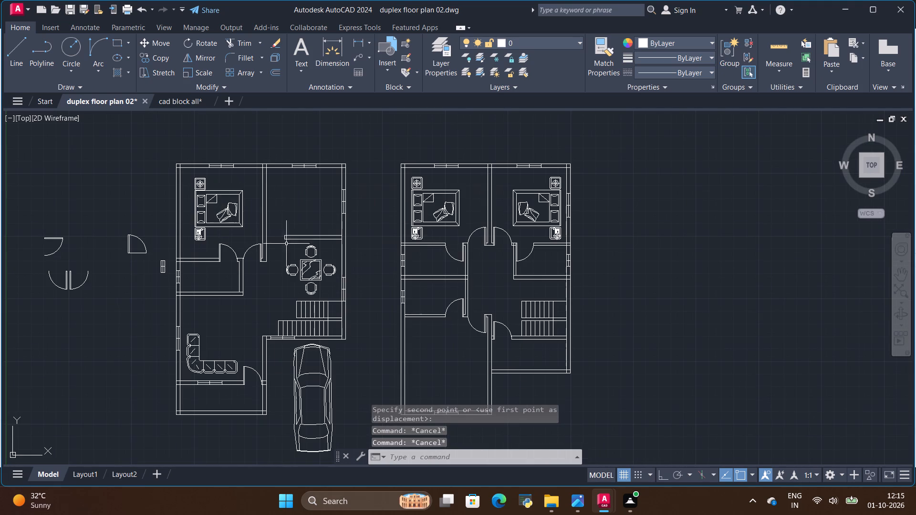
key("alt+Tab")
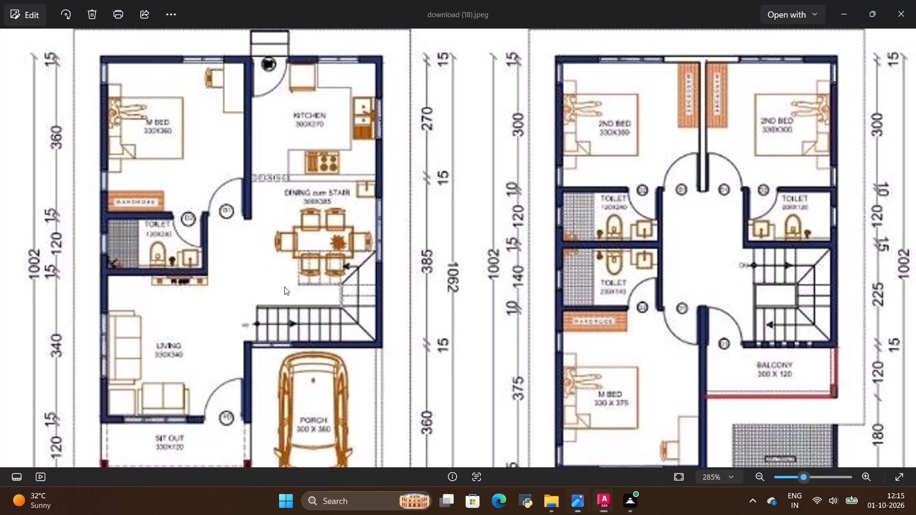
scroll(410, 258, "up", 1)
key("alt+Tab")
key("alt+Tab")
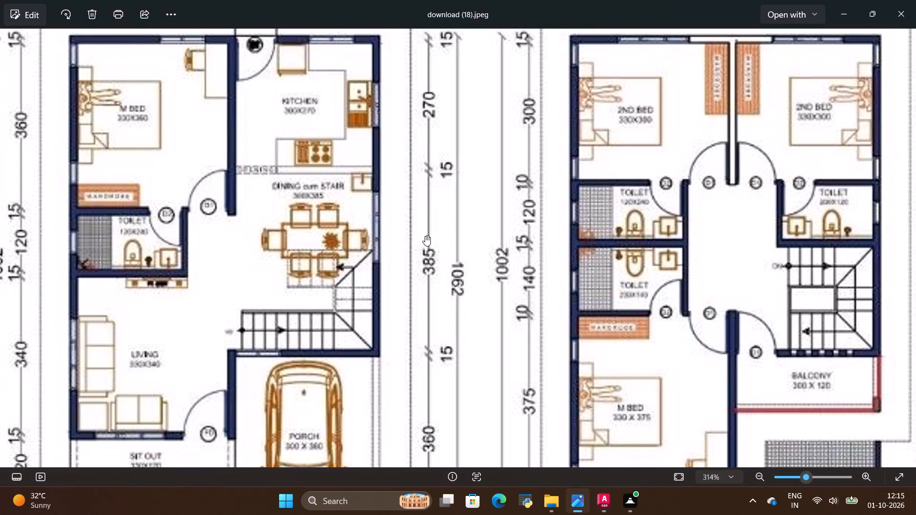
key("alt+Tab")
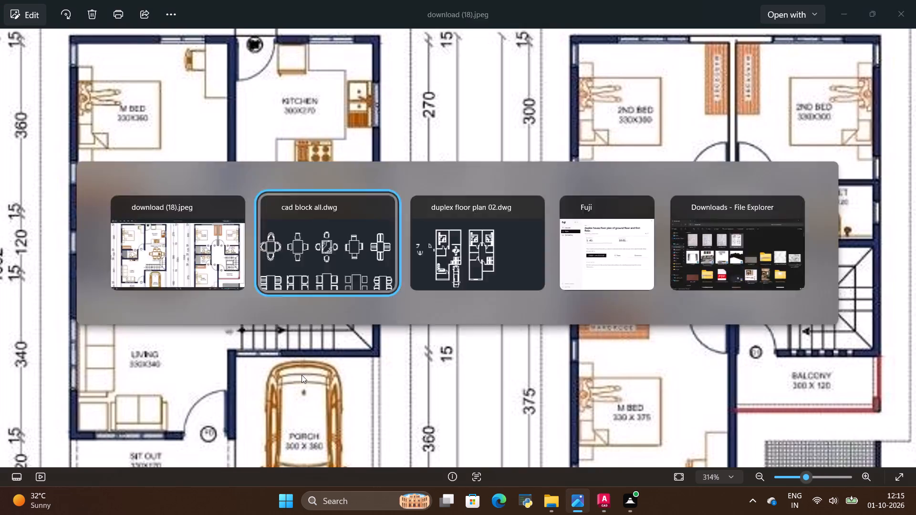
scroll(296, 269, "down", 2)
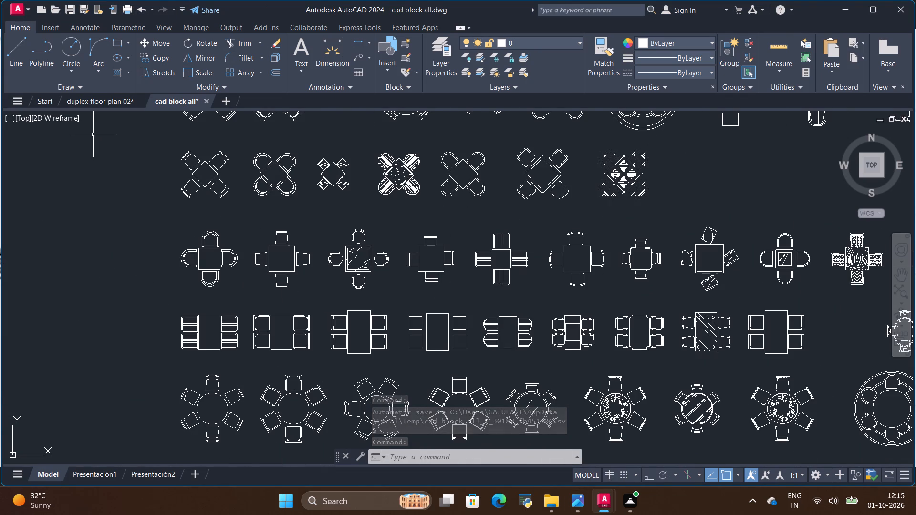
left_click(85, 100)
scroll(321, 278, "down", 1)
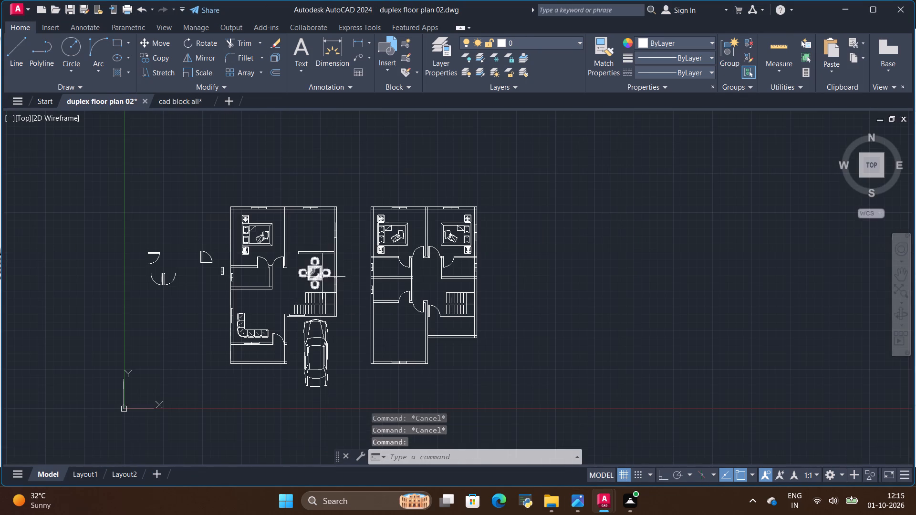
Copy the first toilet block in the second row of toilets, with the rectangular tank and double-outlined oval bowl, from cad block all.
left_click(184, 102)
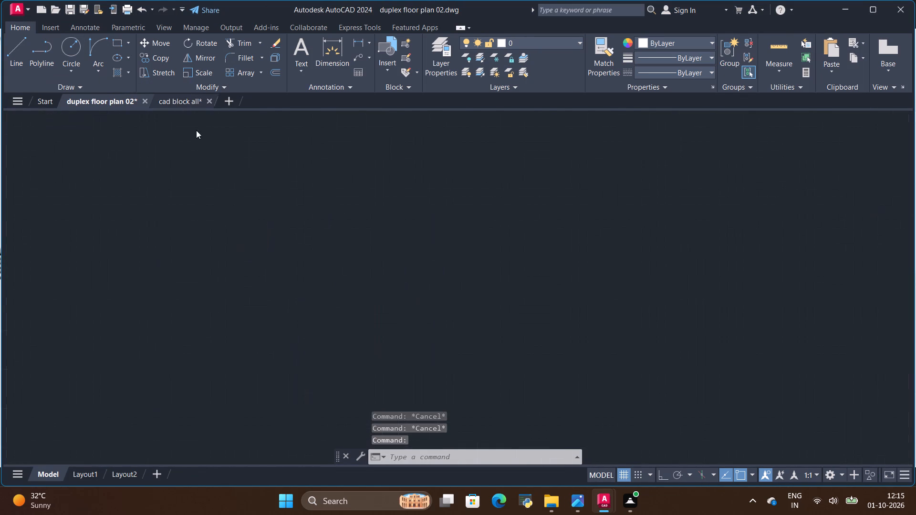
scroll(272, 233, "down", 2)
scroll(326, 226, "down", 2)
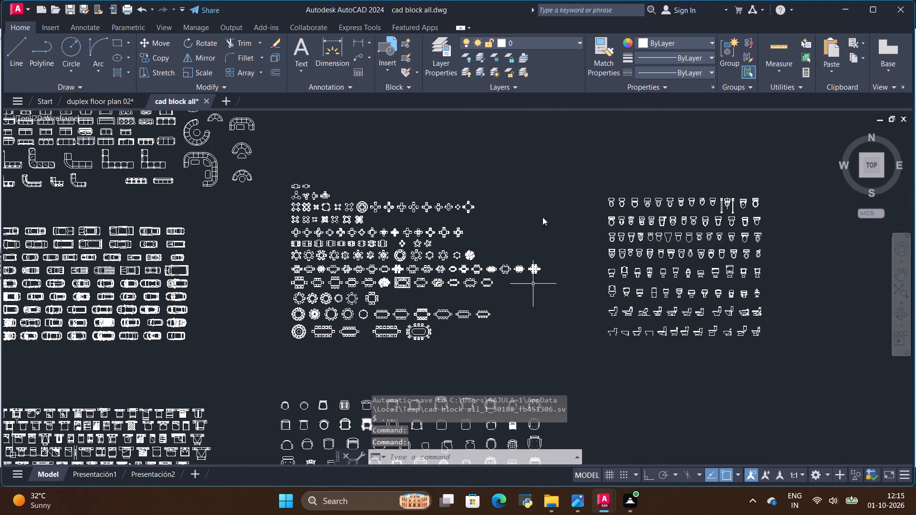
scroll(710, 192, "up", 2)
scroll(657, 300, "up", 2)
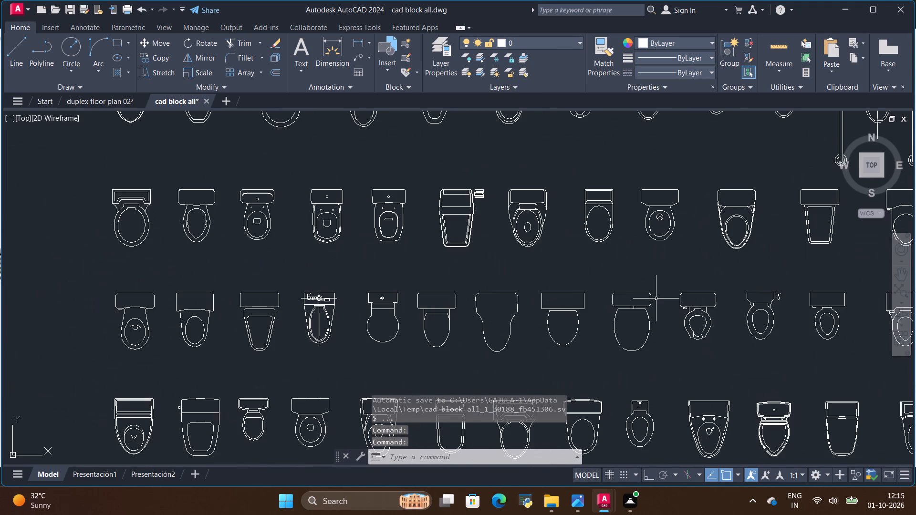
scroll(656, 298, "down", 1)
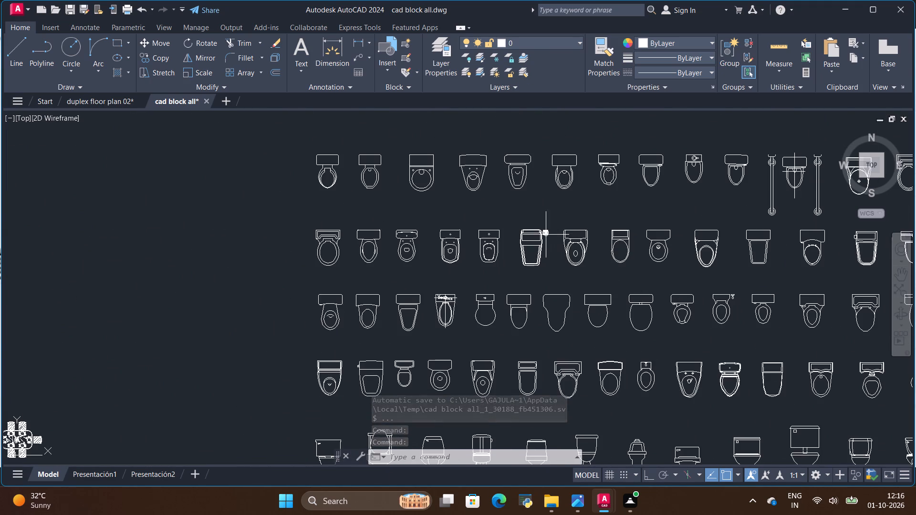
scroll(319, 236, "up", 1)
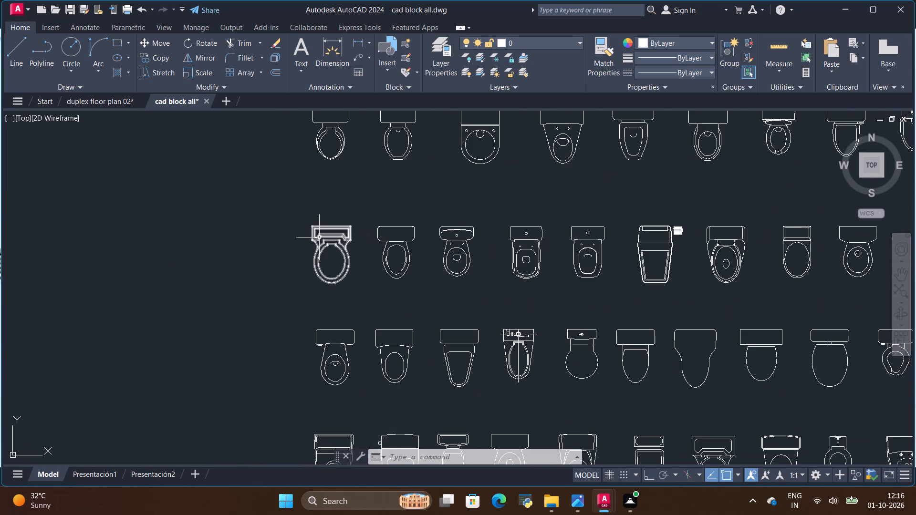
left_click(322, 239)
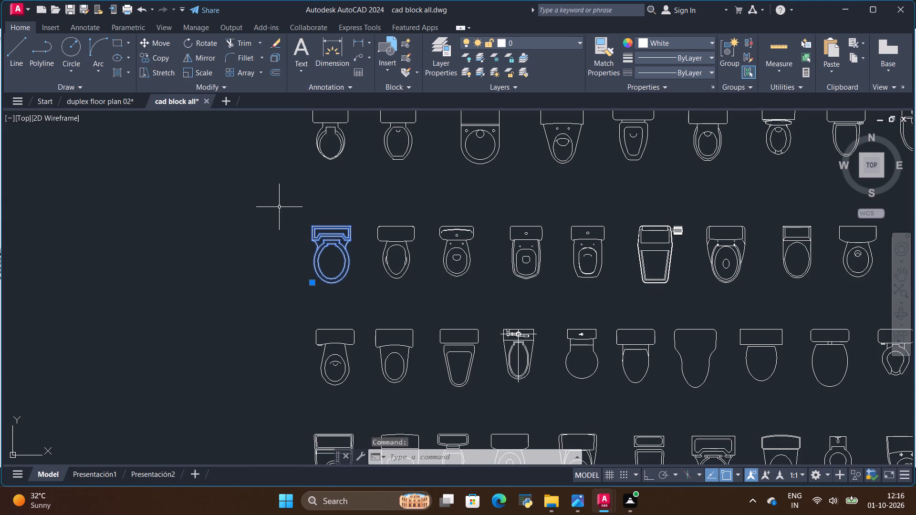
key("ctrl+c")
Paste the copied toilet block into duplex floor plan 02, in the empty space to the right of the first floor plan.
left_click(90, 99)
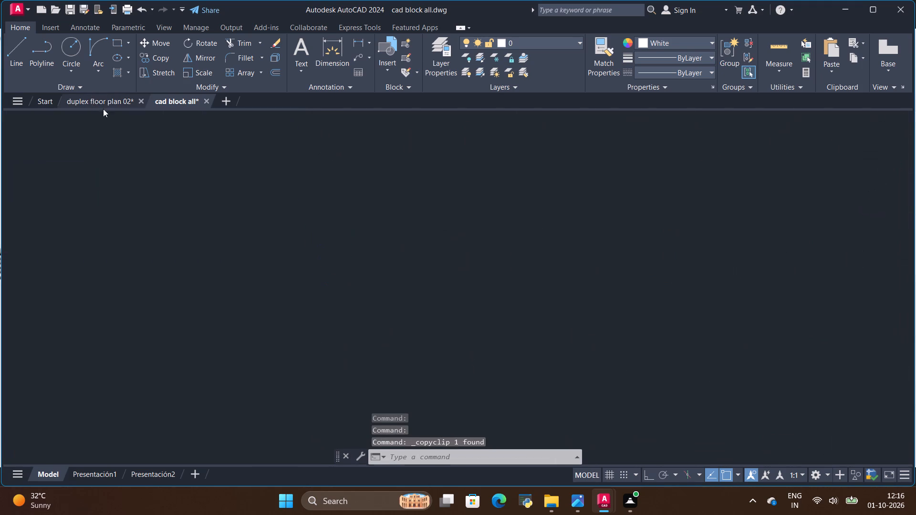
left_click(512, 229)
key("ctrl+v")
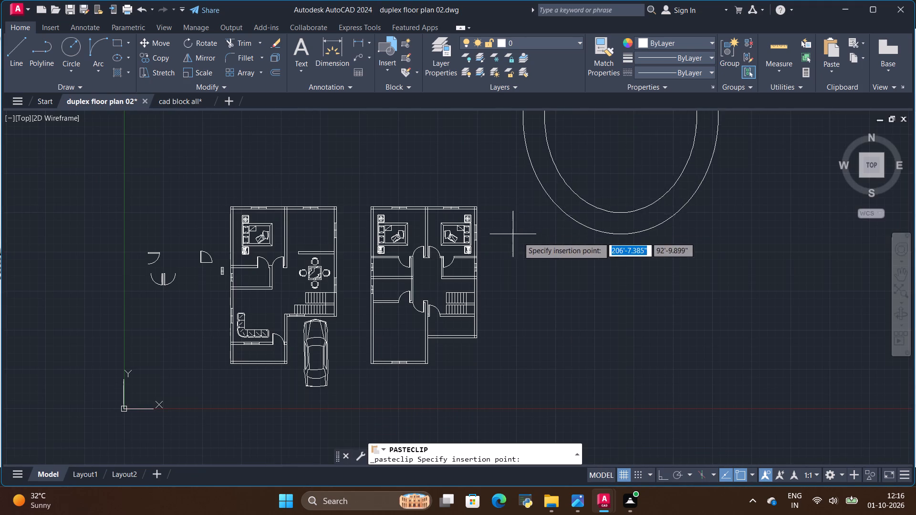
scroll(558, 294, "down", 2)
left_click(555, 332)
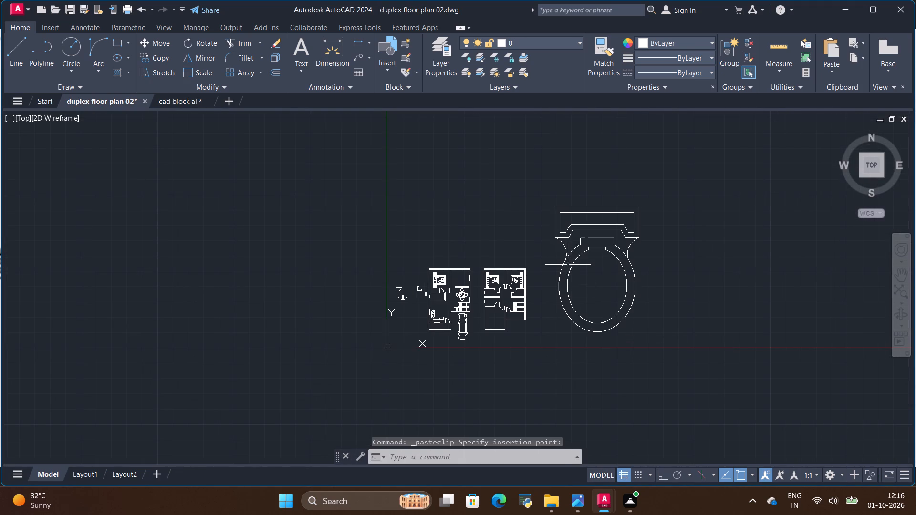
Scale the pasted toilet block down to roughly fixture size for the plans, using a base point beside its left edge.
left_click(568, 265)
left_click(574, 262)
left_click(570, 225)
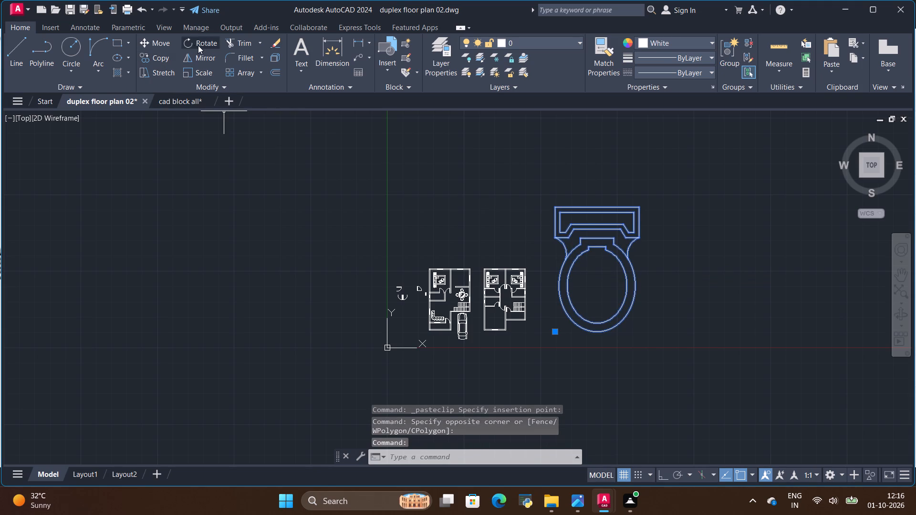
left_click(198, 73)
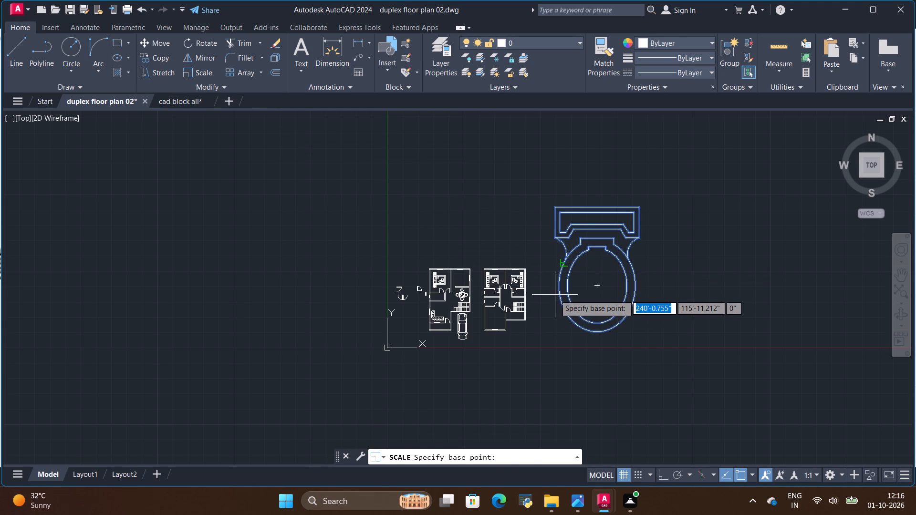
left_click(555, 295)
scroll(575, 268, "up", 3)
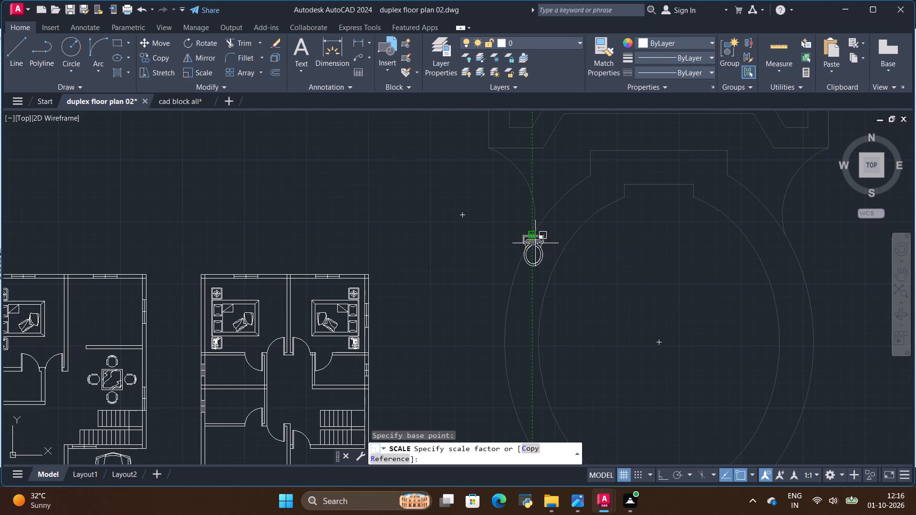
left_click(536, 250)
Copy the reduced toilet by its tank's upper-left corner into the ground floor bathroom, near the window wall.
scroll(517, 255, "up", 3)
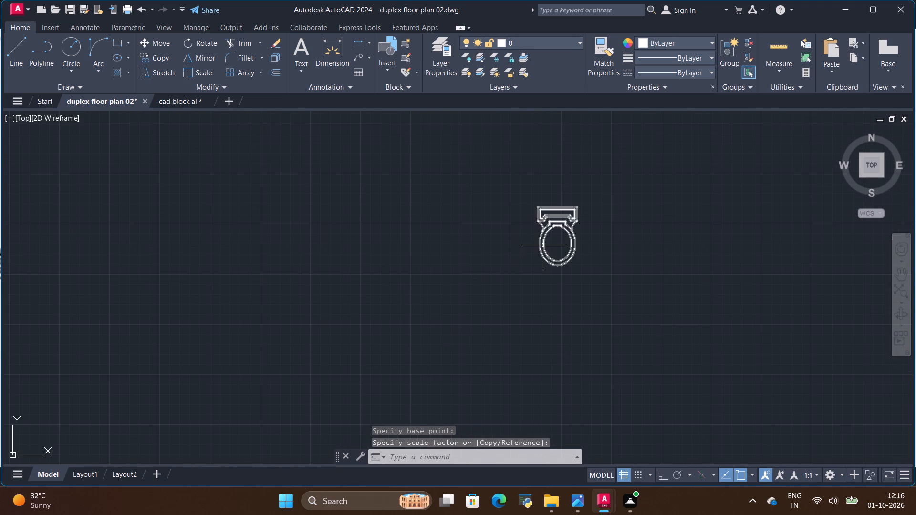
left_click(543, 245)
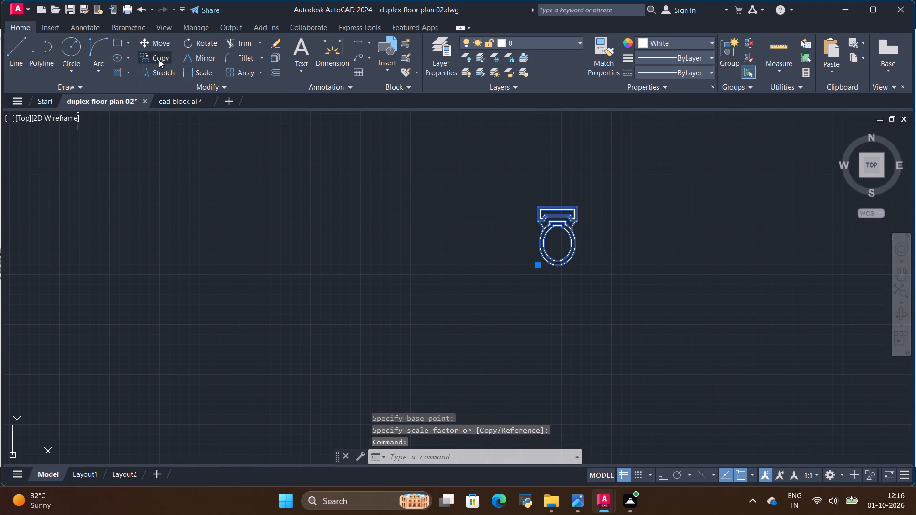
left_click(160, 54)
scroll(513, 216, "up", 2)
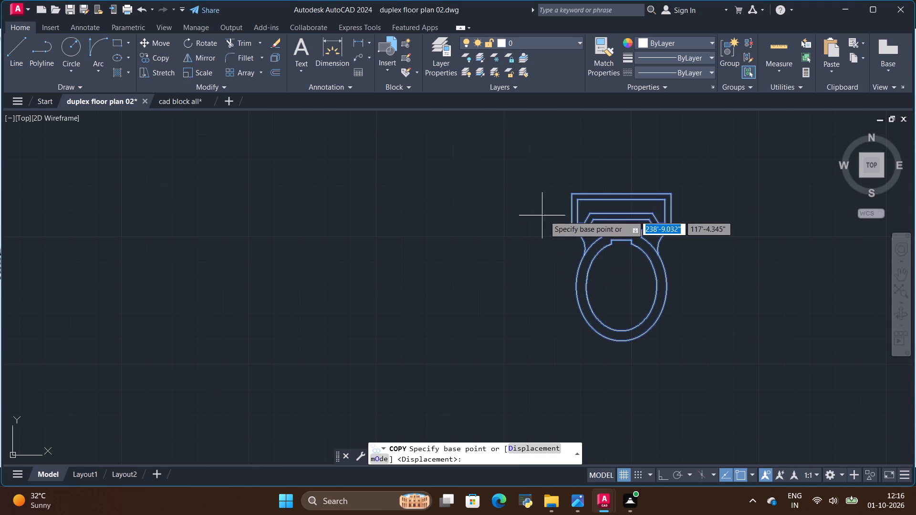
left_click(568, 191)
scroll(352, 263, "down", 3)
scroll(477, 244, "down", 3)
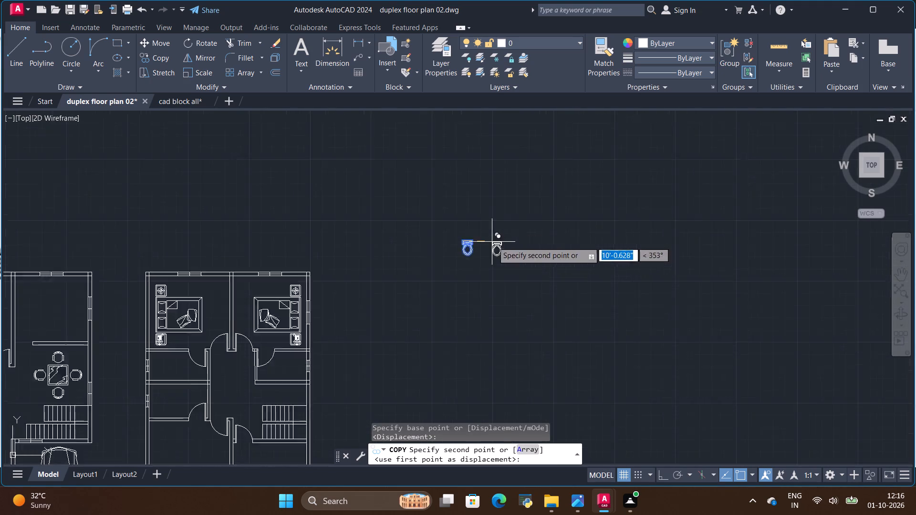
scroll(122, 332, "up", 3)
scroll(283, 323, "up", 2)
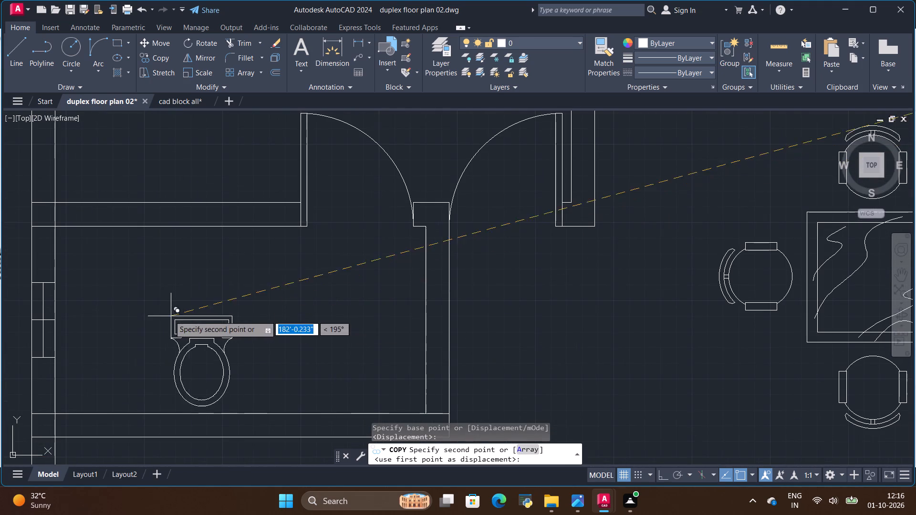
left_click(156, 281)
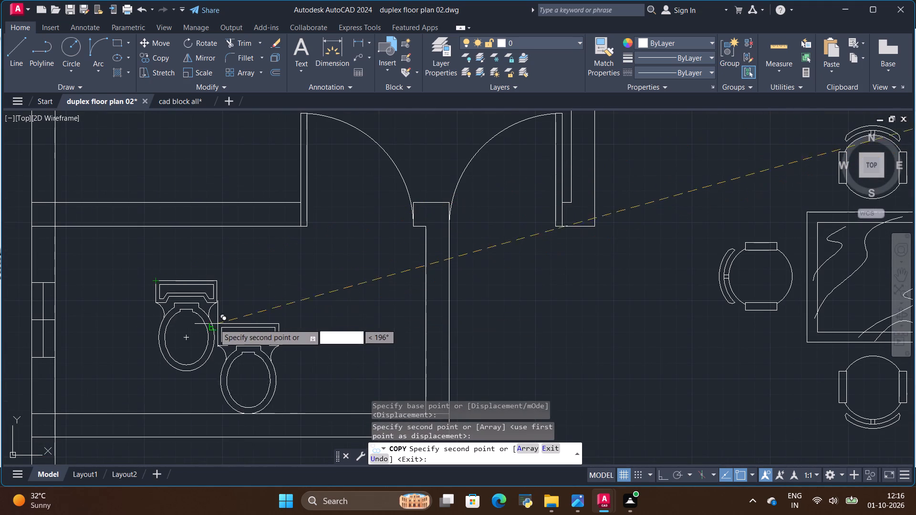
key("Escape")
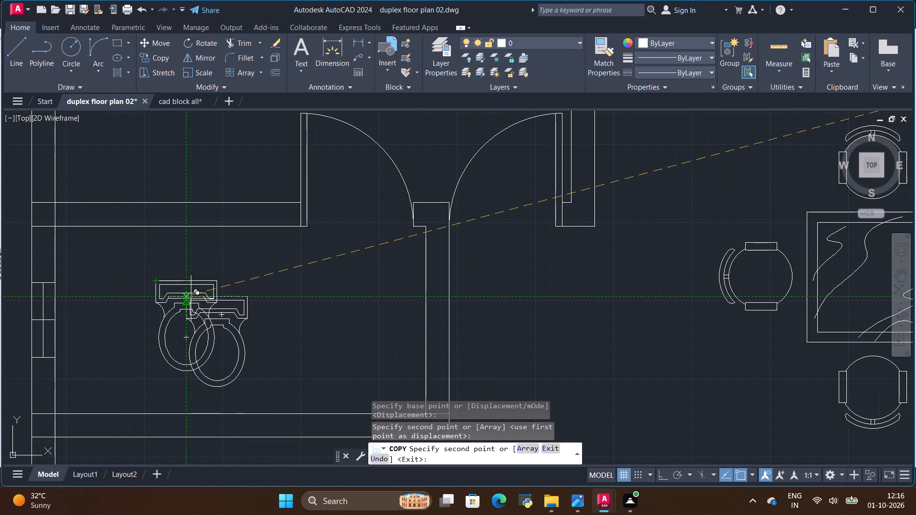
Rotate the bathroom toilet 90° counterclockwise about its tank's upper-left corner with ortho on, so the tank faces the window wall.
left_click(177, 301)
left_click(182, 292)
left_click(184, 297)
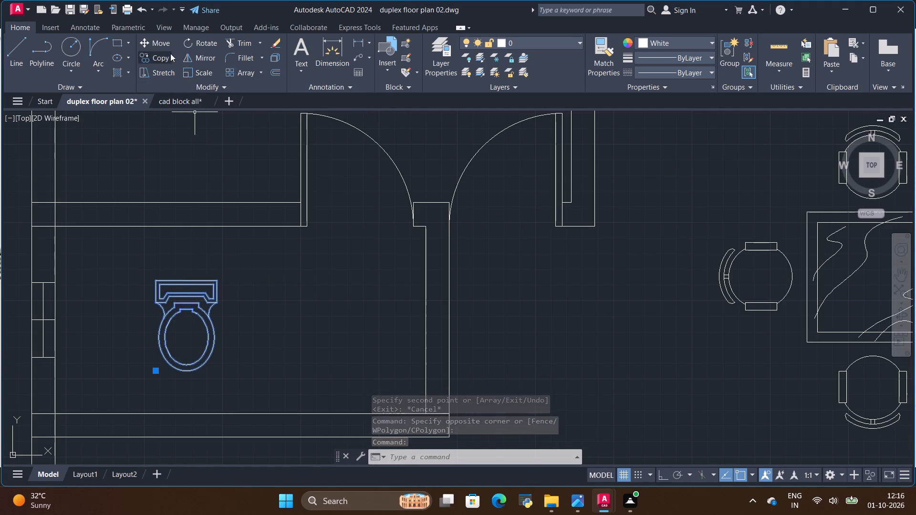
left_click(208, 41)
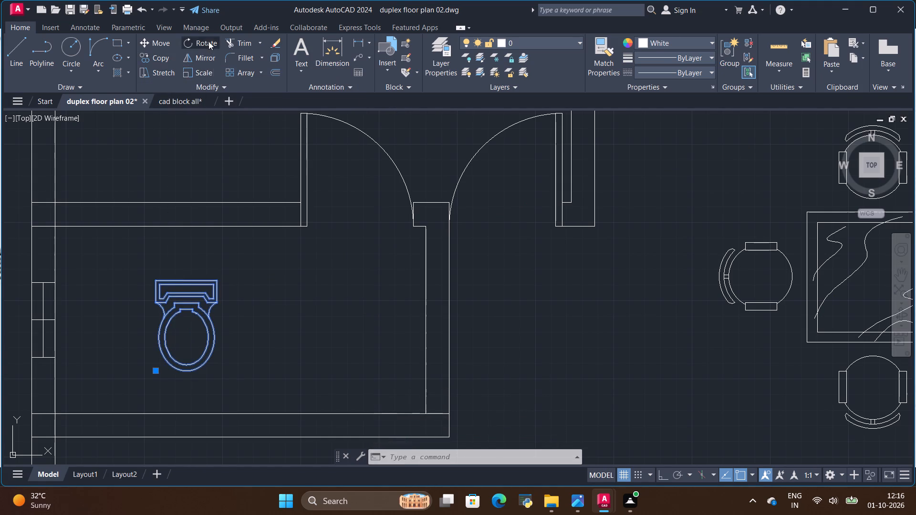
left_click(156, 282)
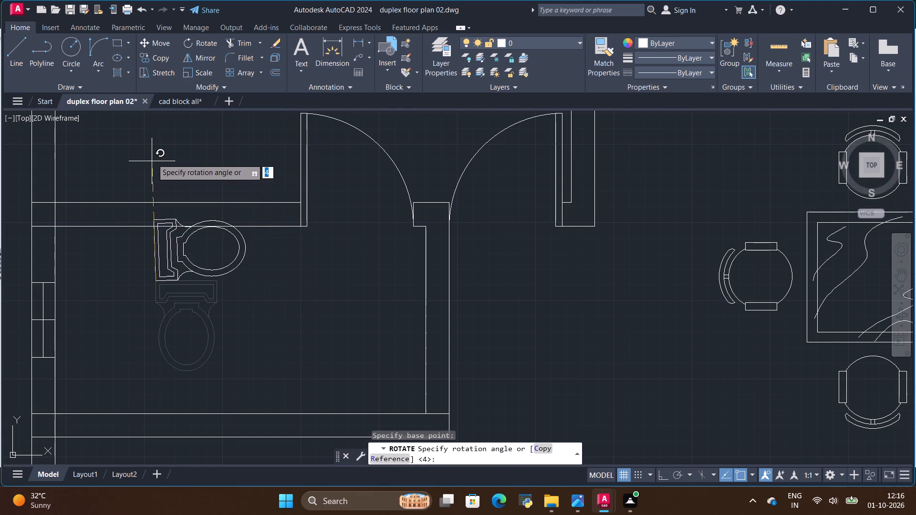
left_click(666, 476)
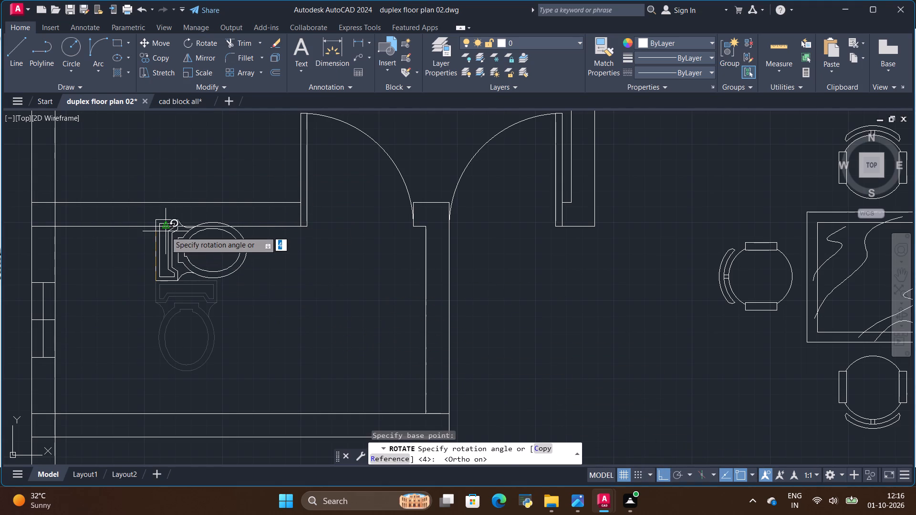
left_click(164, 160)
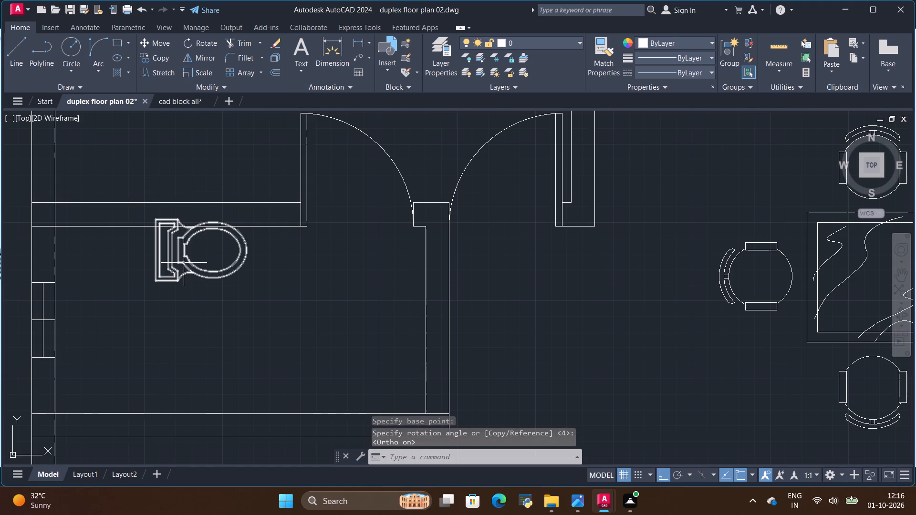
Move the rotated toilet straight down and then left, placing its tank close to the bathroom's window wall.
left_click(184, 263)
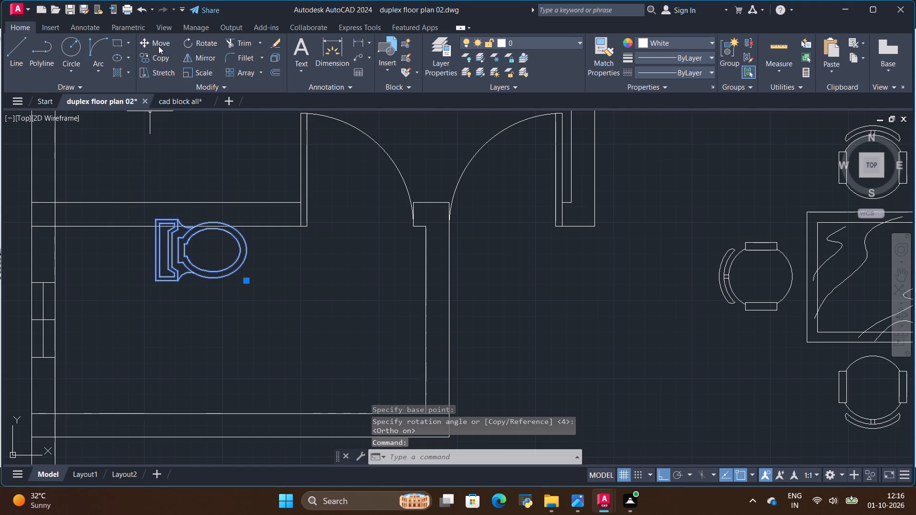
left_click(158, 46)
left_click(154, 281)
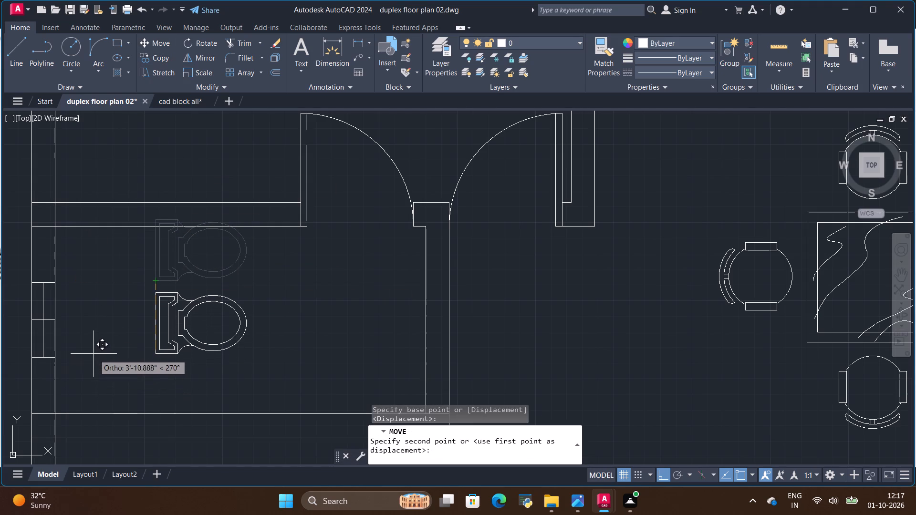
left_click(94, 350)
left_click(165, 349)
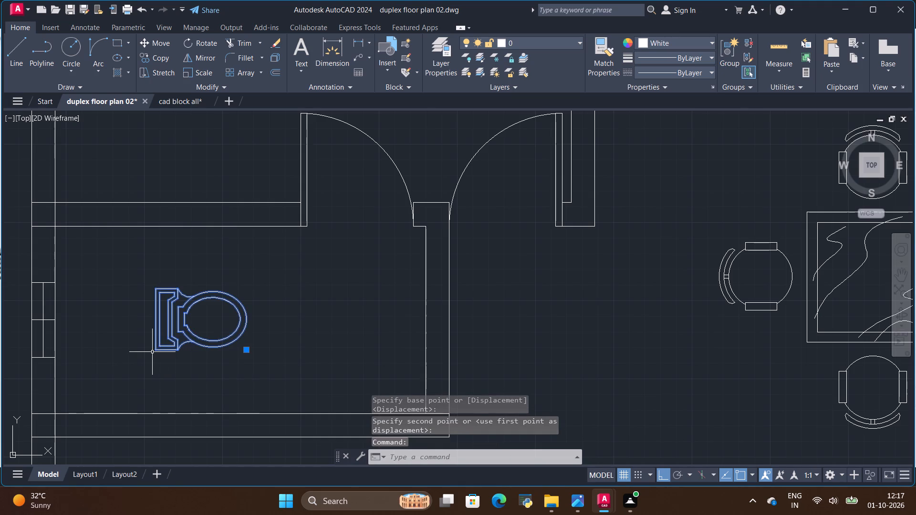
left_click(152, 41)
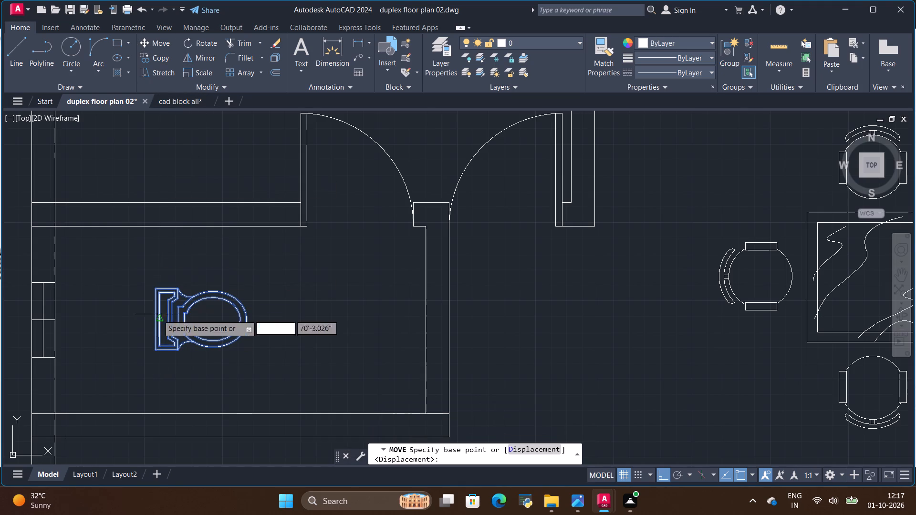
left_click(157, 350)
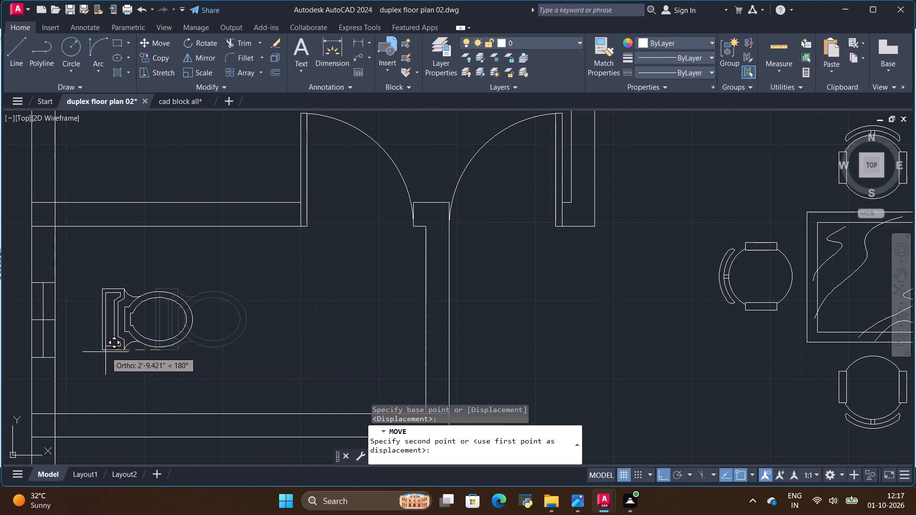
left_click(83, 351)
Scale the ground floor toilet up by a factor of about 1.6, based at its tank's lower-left corner.
scroll(280, 257, "down", 2)
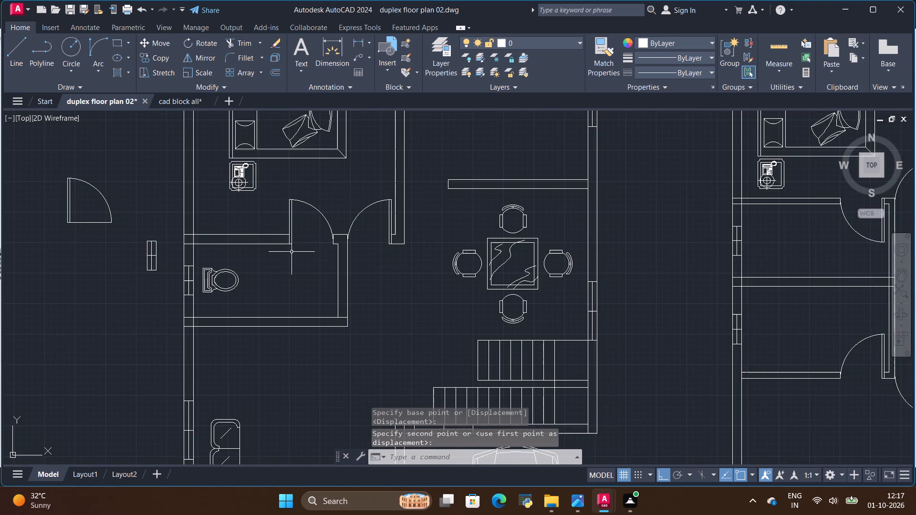
scroll(310, 250, "down", 2)
scroll(283, 234, "up", 2)
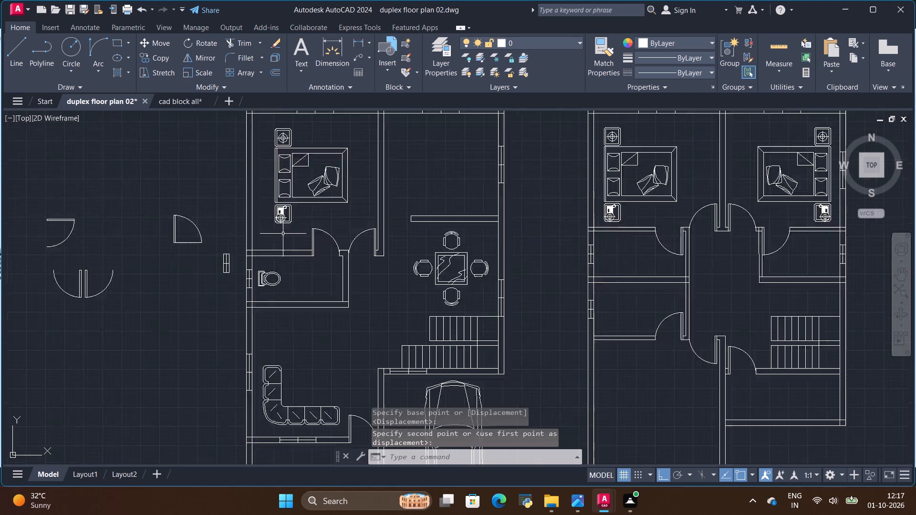
scroll(265, 265, "up", 1)
scroll(259, 266, "down", 1)
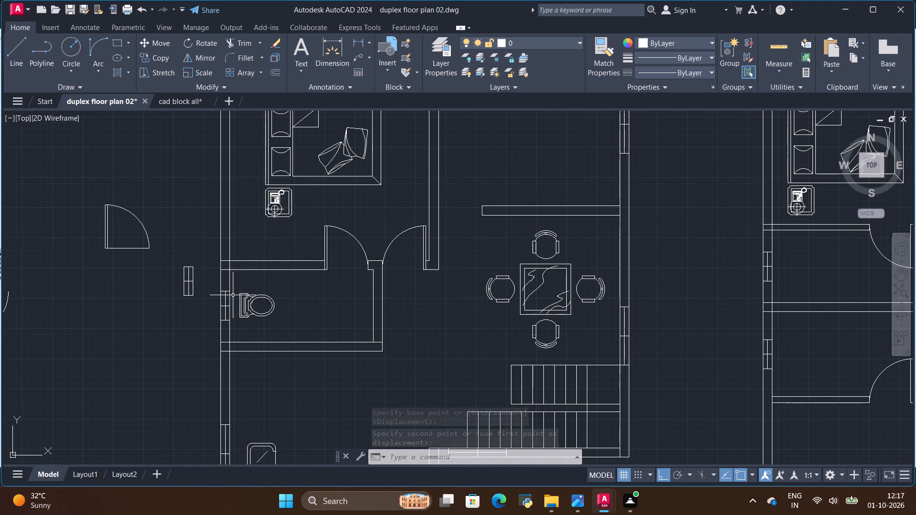
left_click(248, 314)
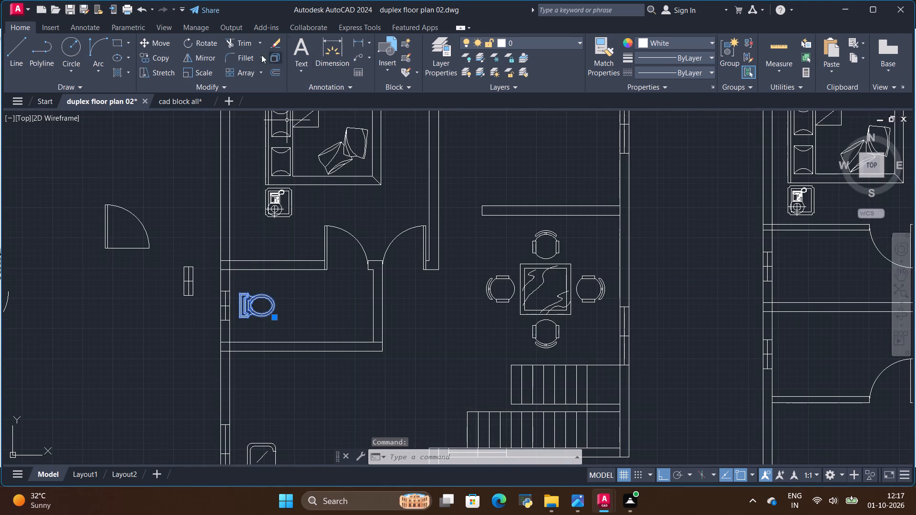
left_click(203, 76)
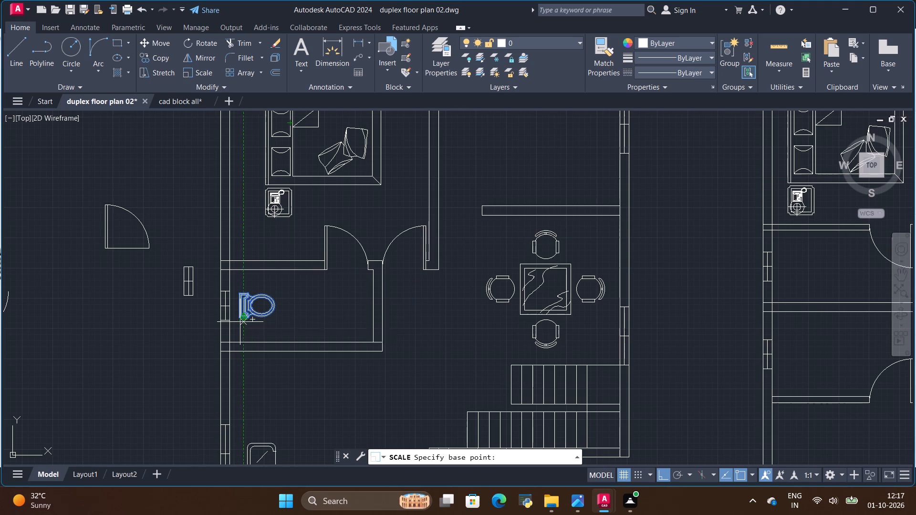
left_click(240, 319)
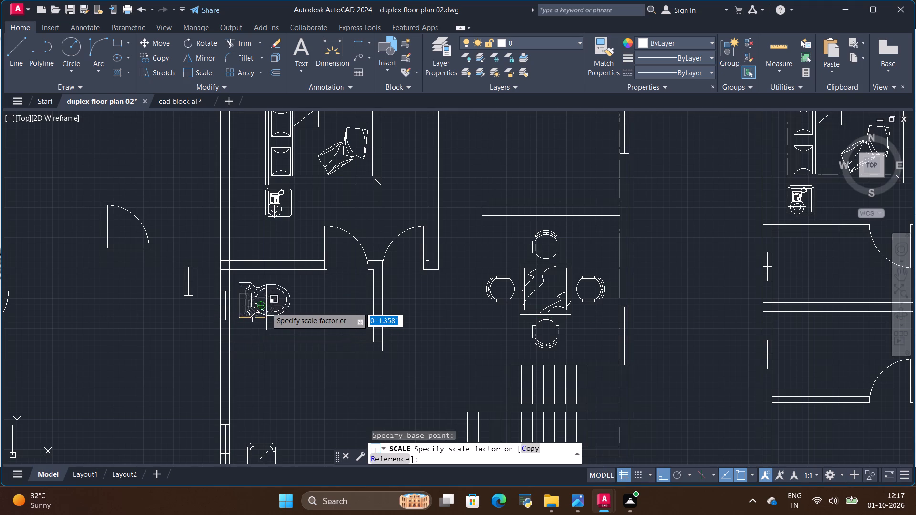
scroll(267, 307, "up", 2)
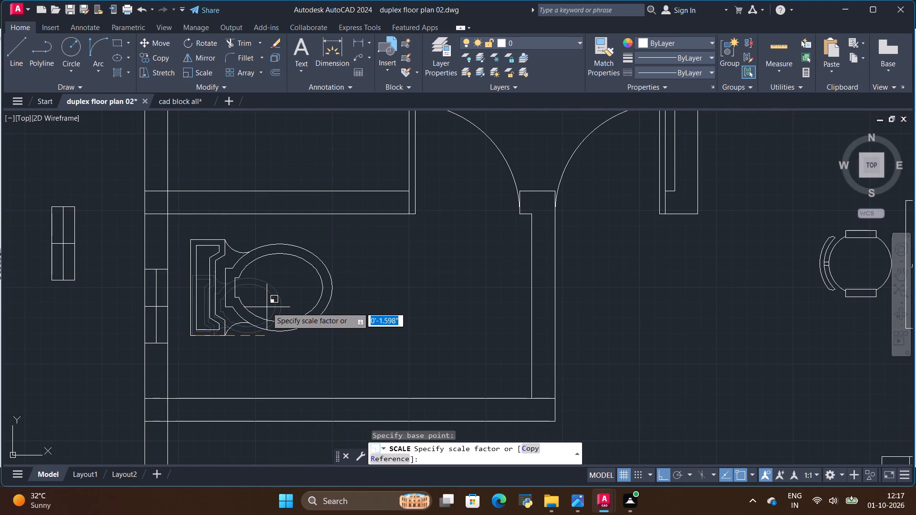
left_click(267, 307)
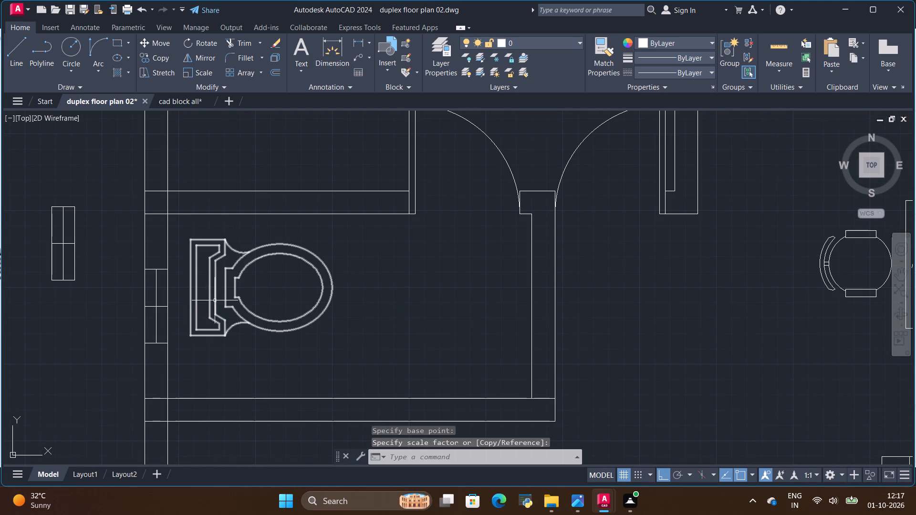
Move the ground floor toilet slightly straight down along the window wall, using its tank's lower-left corner as base point.
left_click(215, 300)
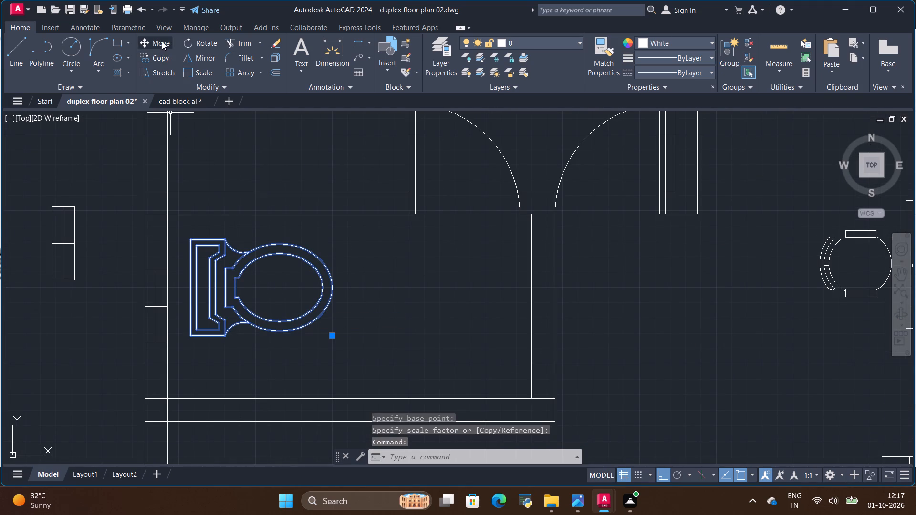
left_click(162, 41)
left_click(192, 336)
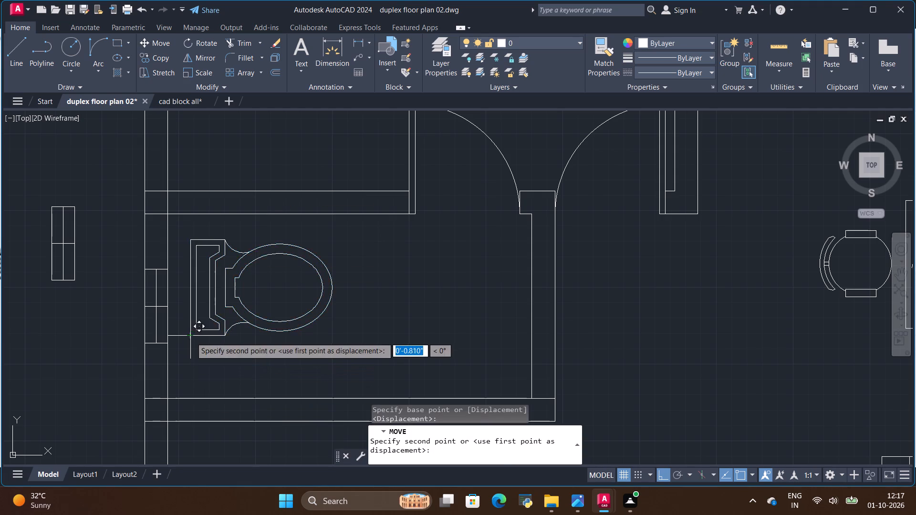
left_click(176, 353)
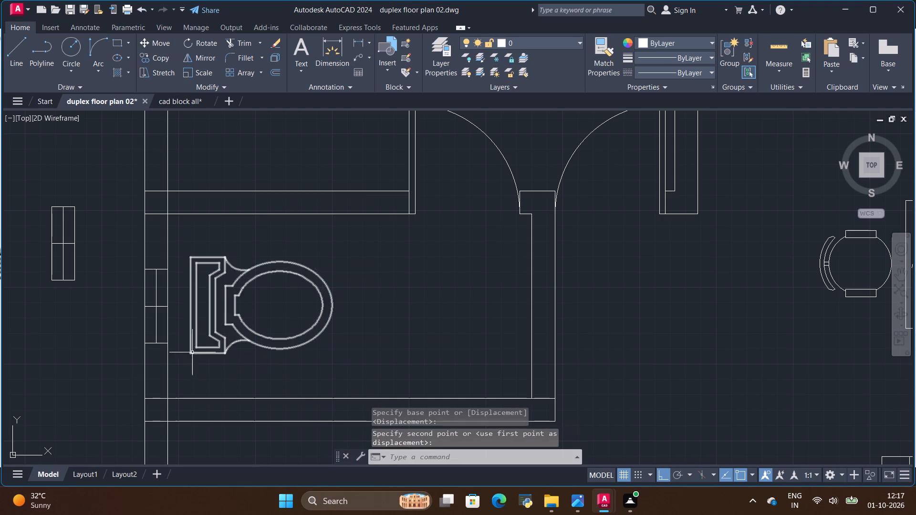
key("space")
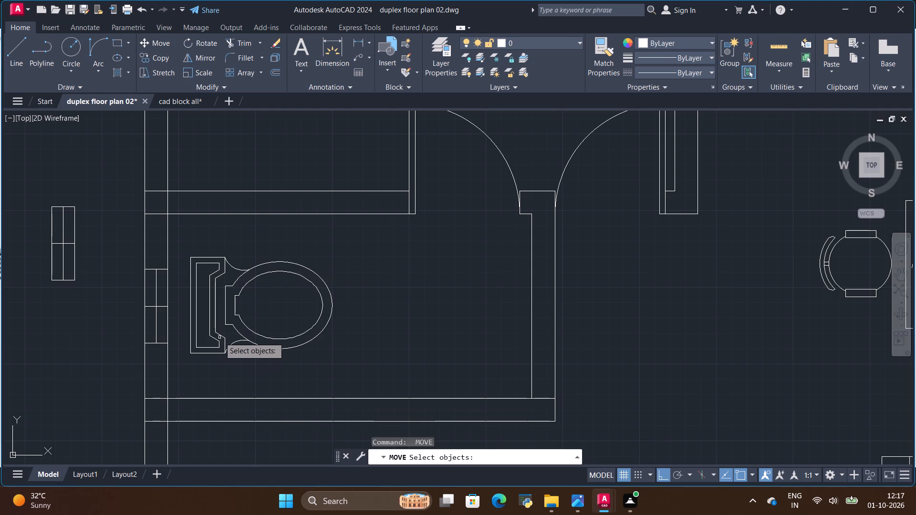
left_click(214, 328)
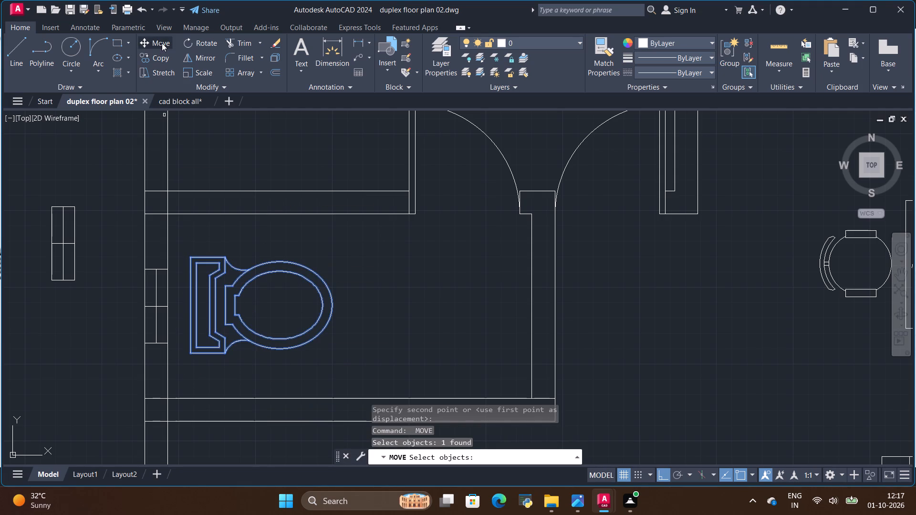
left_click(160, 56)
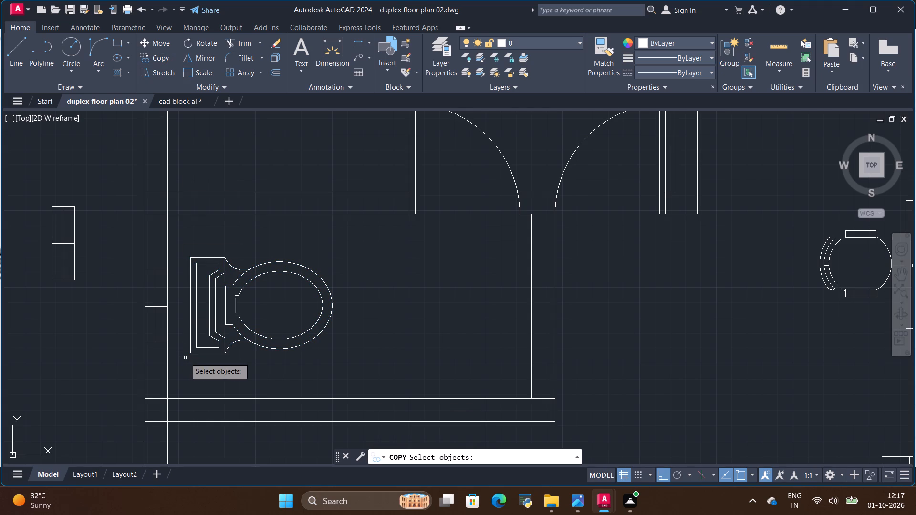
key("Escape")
Copy the ground floor toilet by its tank's lower-left corner, with ortho off, into the first floor's upper-left bathroom beside the window wall.
left_click(201, 344)
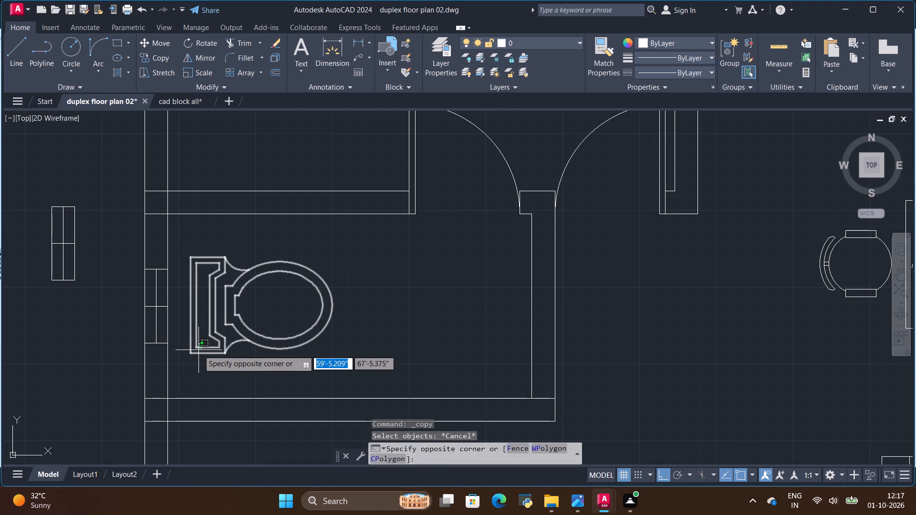
left_click(198, 350)
left_click(151, 59)
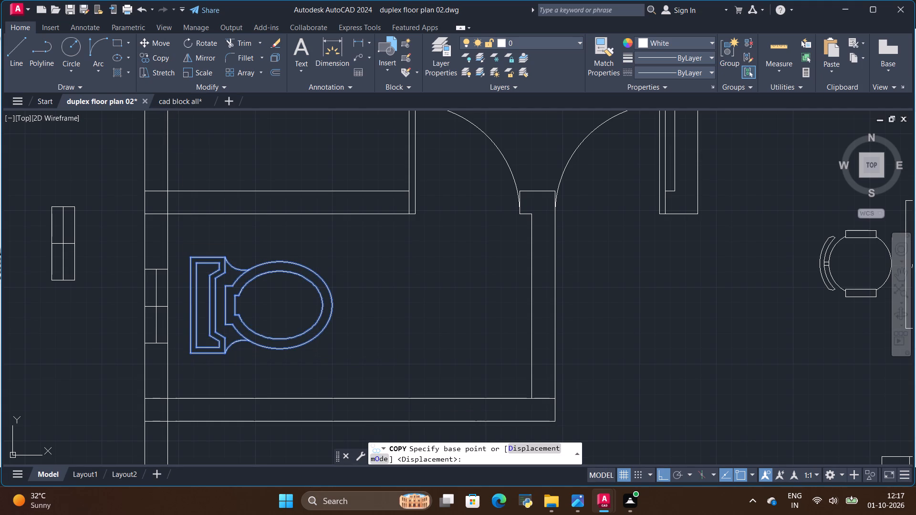
left_click(190, 356)
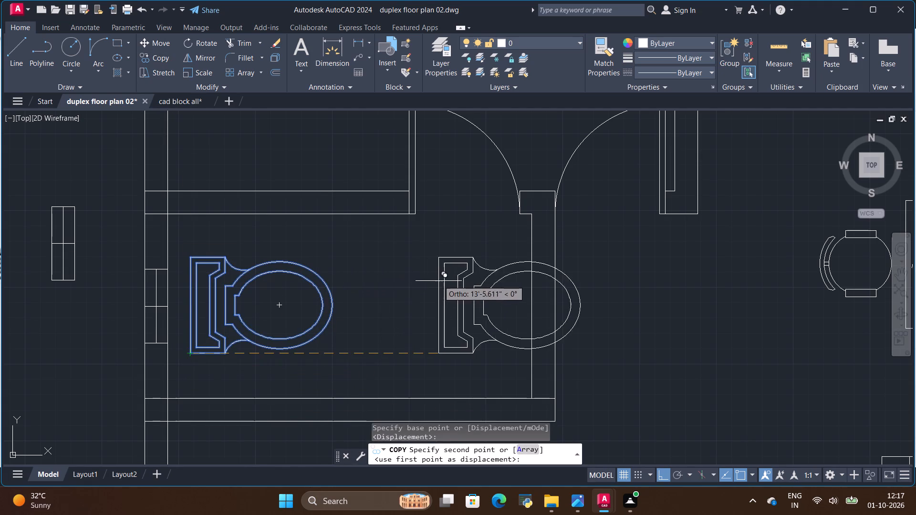
scroll(428, 286, "down", 1)
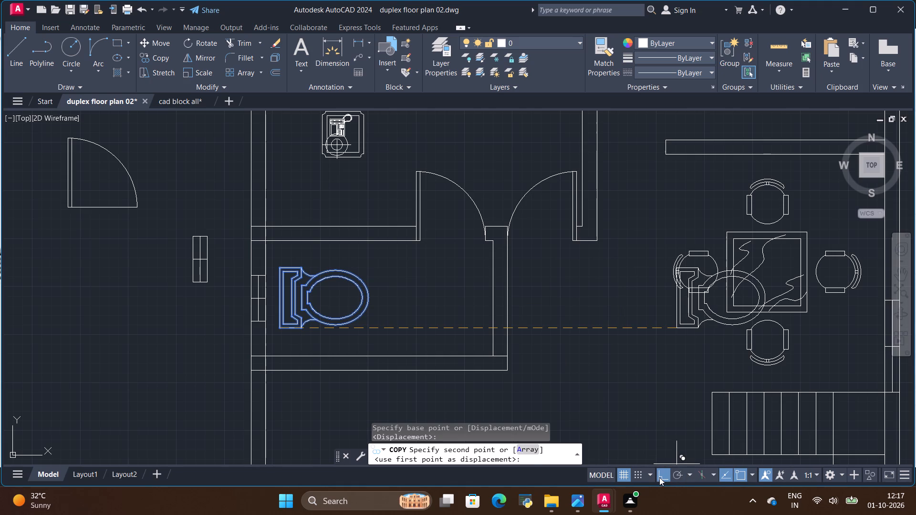
left_click(659, 477)
scroll(233, 374, "down", 2)
scroll(590, 320, "up", 2)
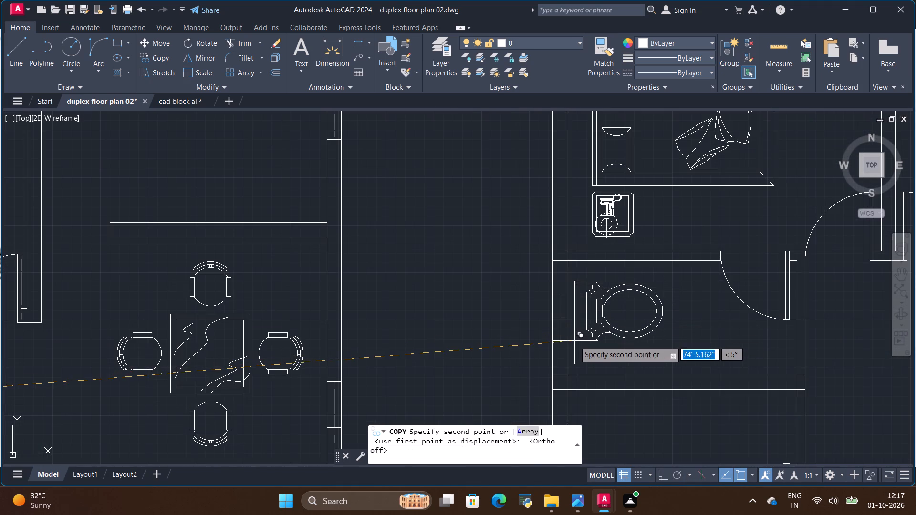
scroll(576, 343, "up", 3)
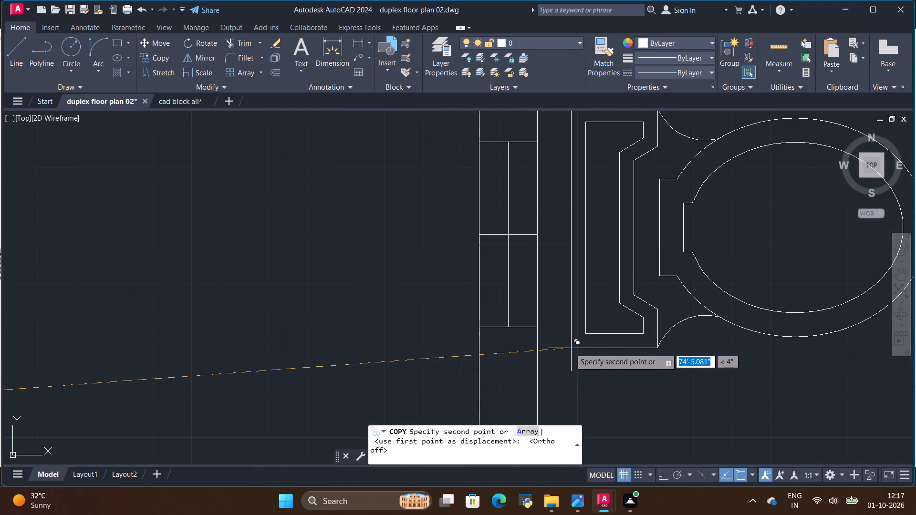
scroll(563, 362, "down", 1)
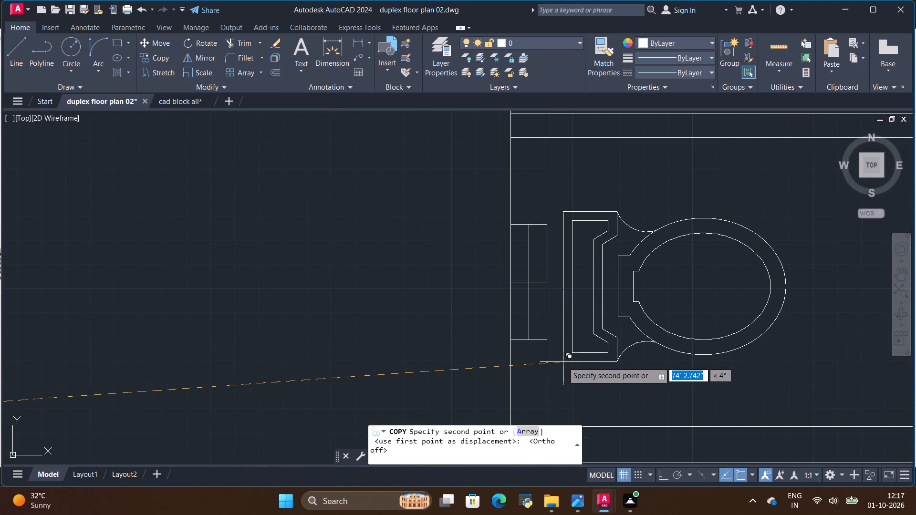
left_click(562, 357)
Place a second copy of the toilet beside the window wall of the first floor bathroom directly below.
scroll(540, 331, "down", 3)
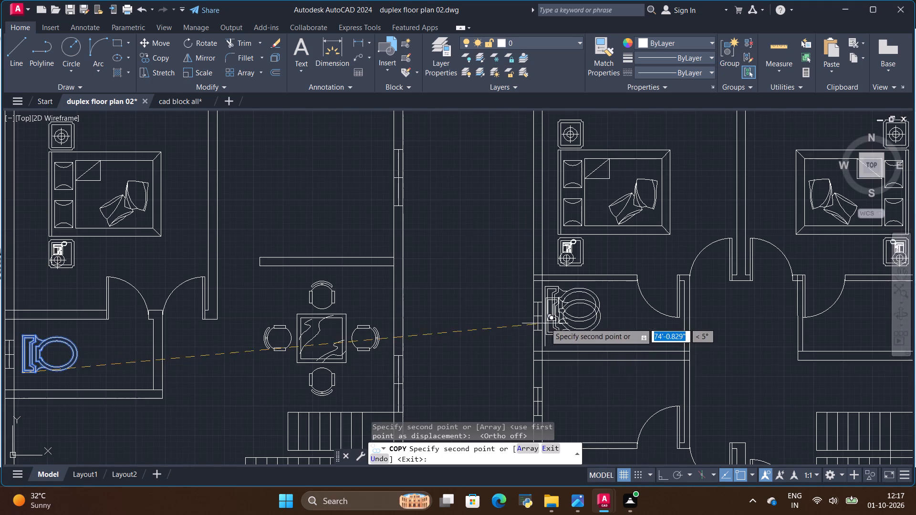
scroll(560, 319, "down", 1)
scroll(553, 371, "up", 3)
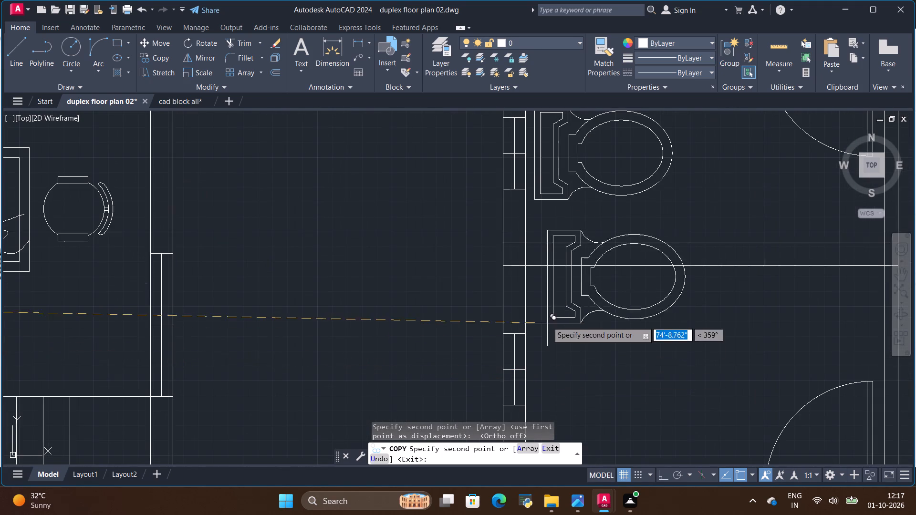
scroll(547, 318, "down", 2)
scroll(548, 353, "up", 2)
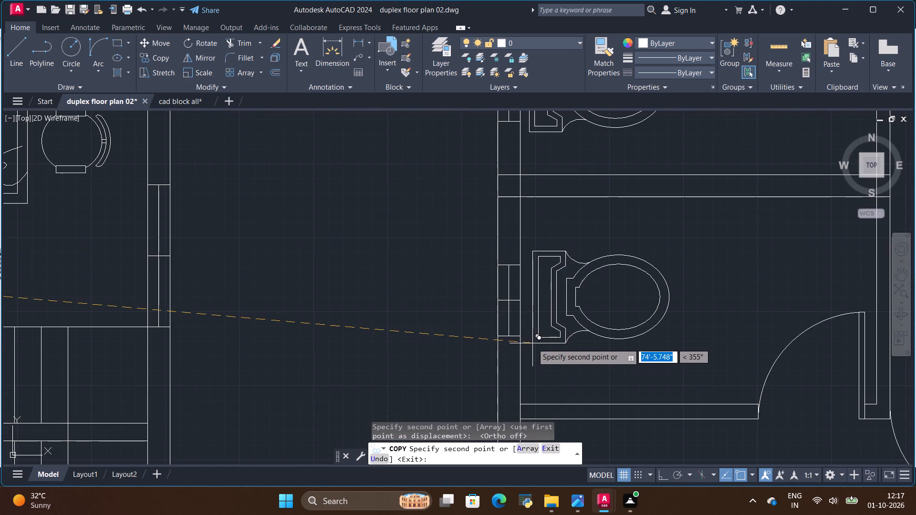
scroll(532, 344, "up", 1)
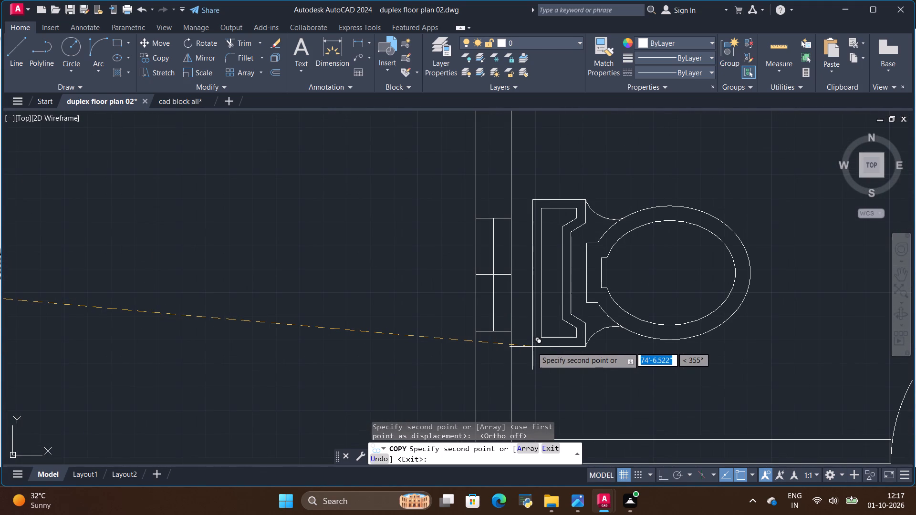
left_click(531, 350)
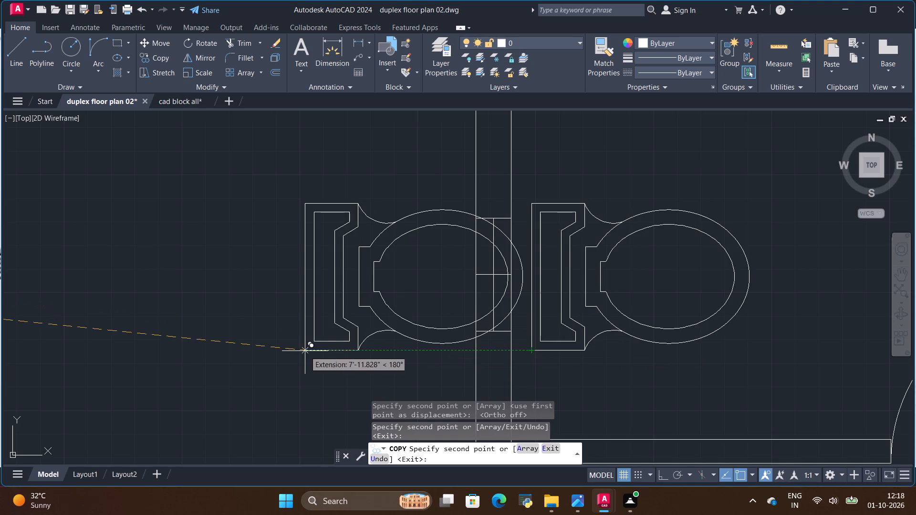
key("Escape")
Review both furnished floor plans as a whole and compare them with the room layouts in the reference image.
scroll(309, 326, "down", 3)
scroll(349, 317, "down", 2)
scroll(509, 277, "down", 2)
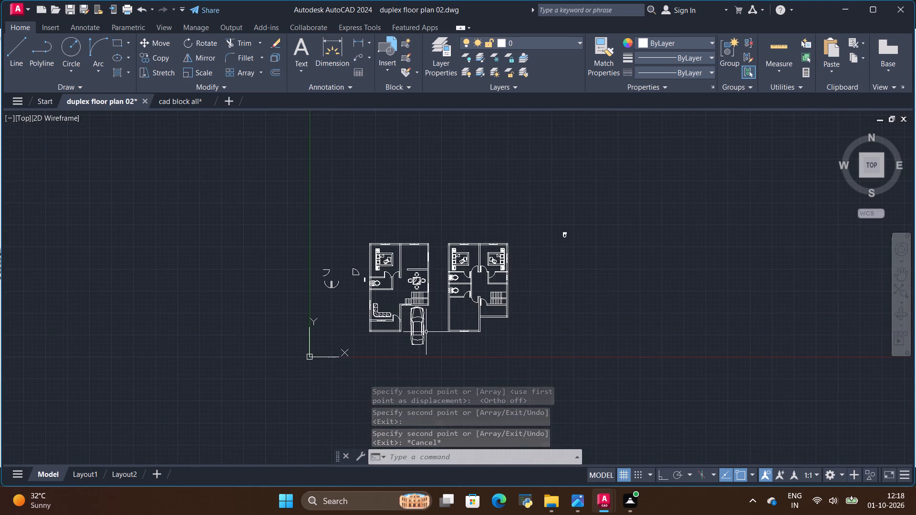
scroll(426, 332, "up", 2)
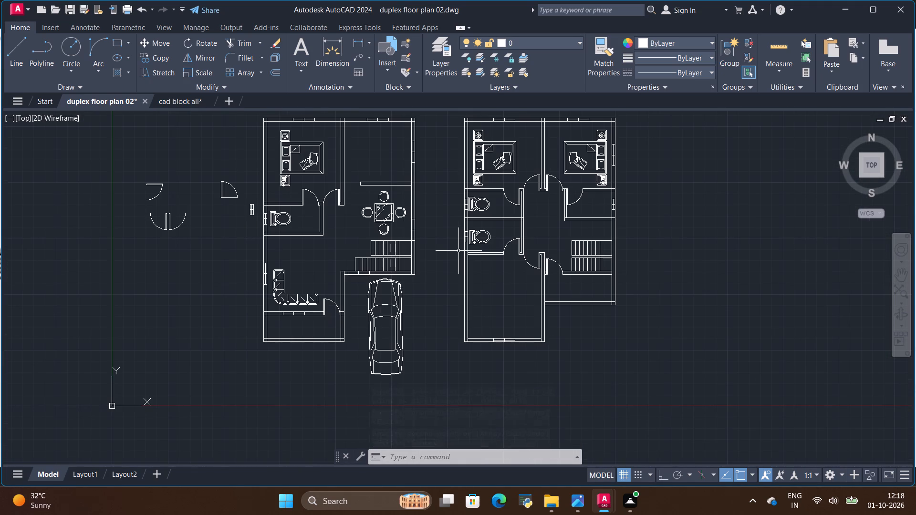
scroll(458, 251, "down", 1)
key("alt+Tab")
scroll(442, 237, "down", 2)
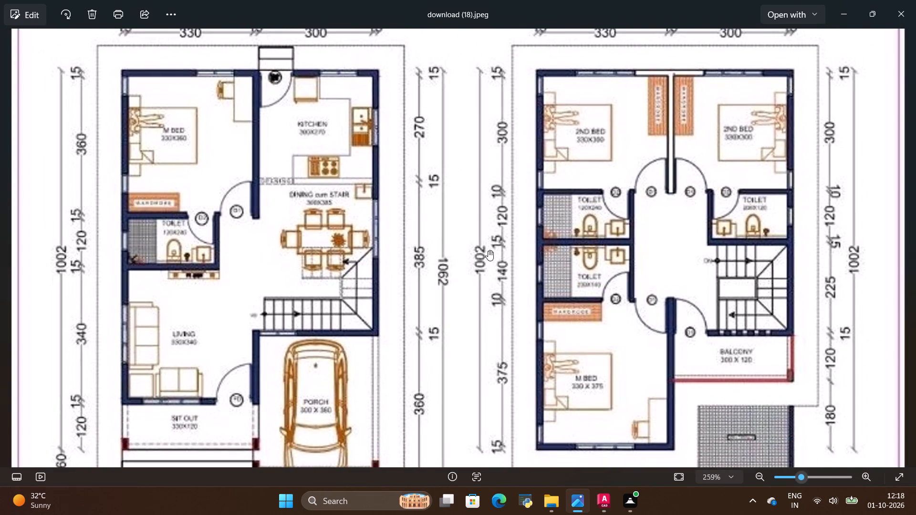
scroll(488, 250, "down", 2)
In duplex floor plan 02, copy the first floor's upper-left bed set by its lower nightstand's corner into the lower master bedroom, about 51' below.
key("alt+Tab")
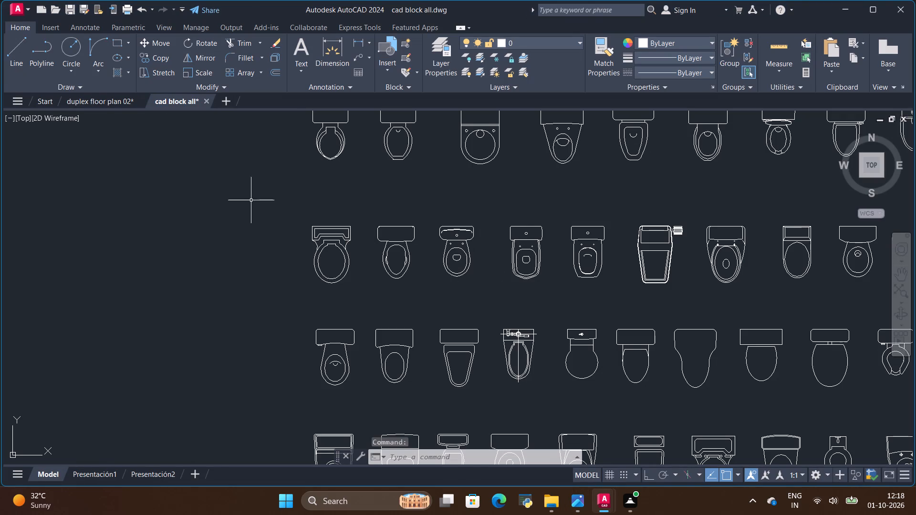
left_click(98, 100)
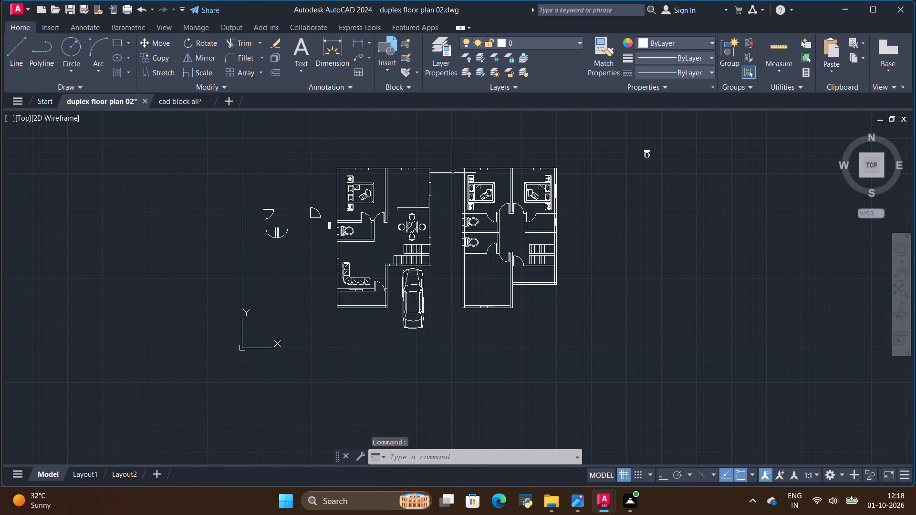
scroll(453, 170, "up", 1)
left_click(501, 205)
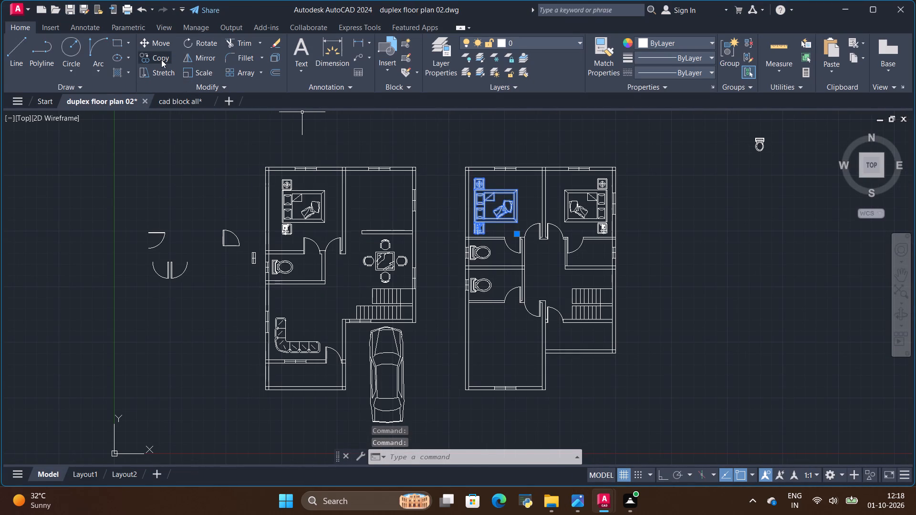
left_click(161, 59)
scroll(484, 229, "up", 5)
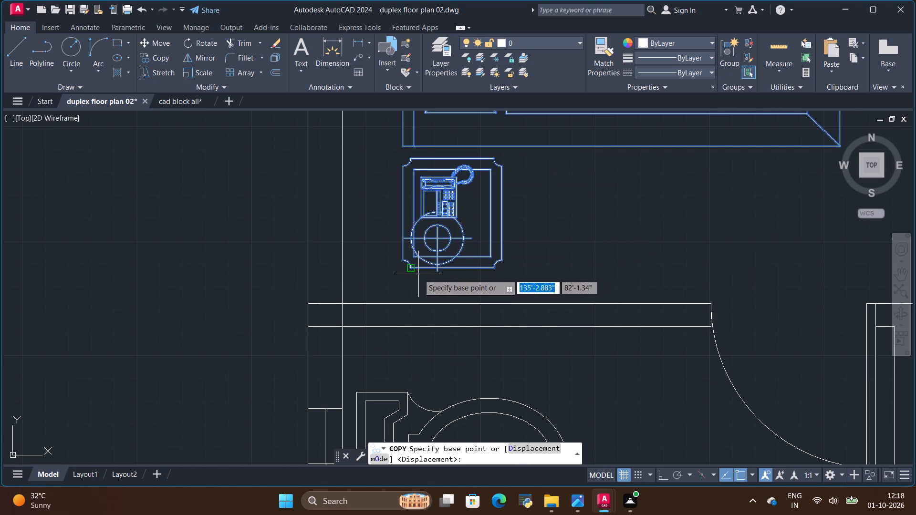
left_click(413, 271)
scroll(428, 316, "down", 7)
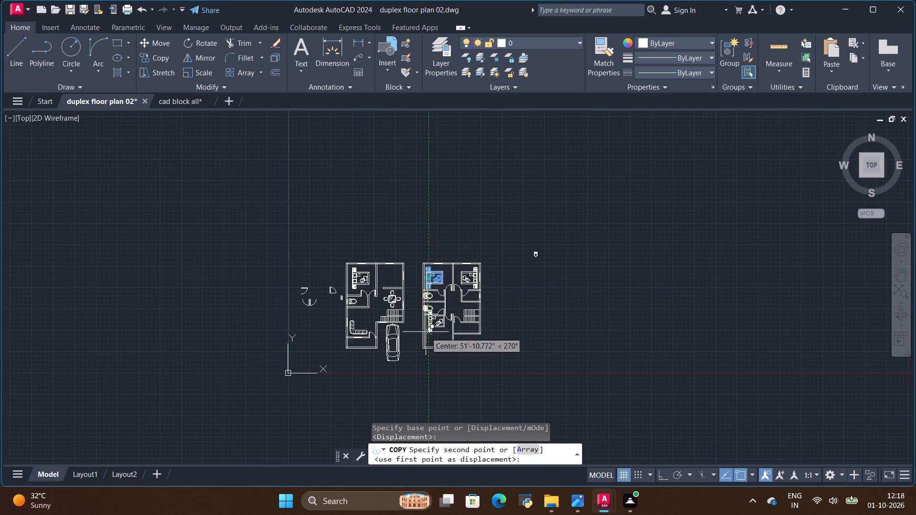
scroll(426, 334, "up", 4)
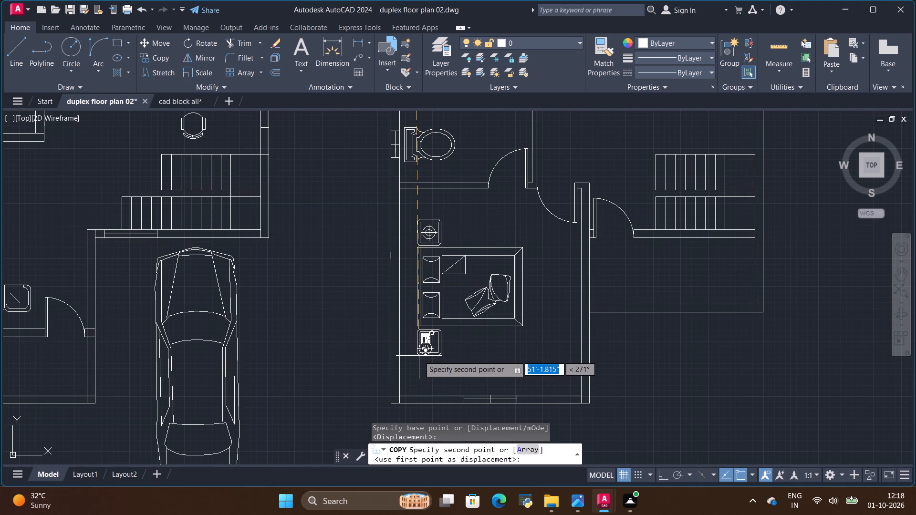
left_click(419, 356)
key("Escape")
scroll(342, 370, "down", 2)
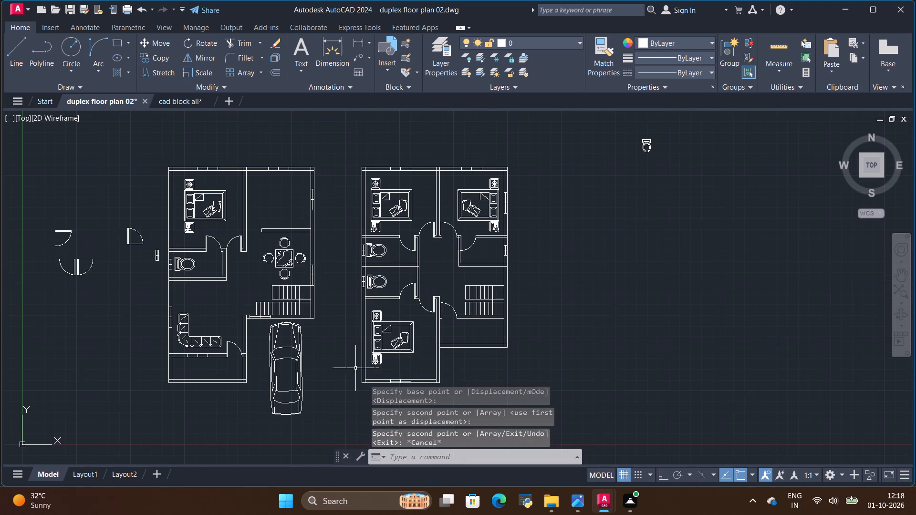
Examine the furniture layout of both floors in the reference image and return to the duplex floor plan 02 drawing.
key("alt+Tab")
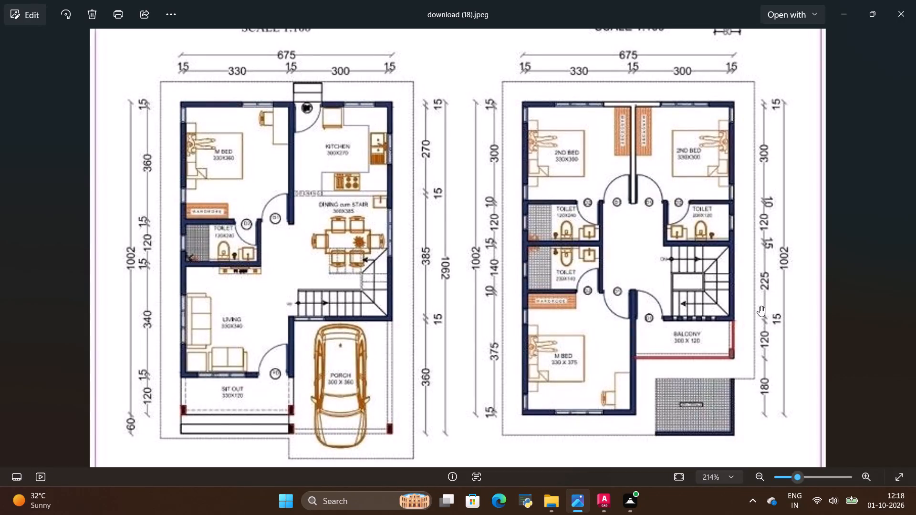
scroll(739, 340, "up", 2)
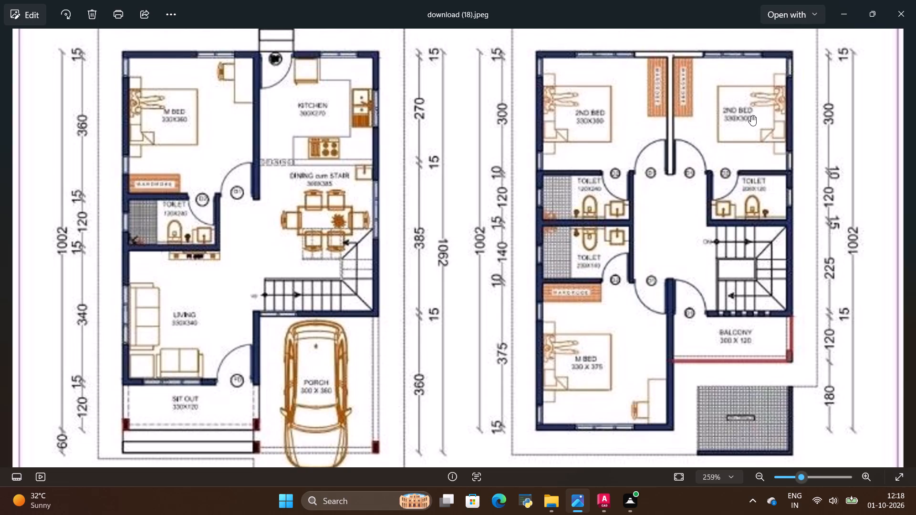
scroll(316, 62, "up", 2)
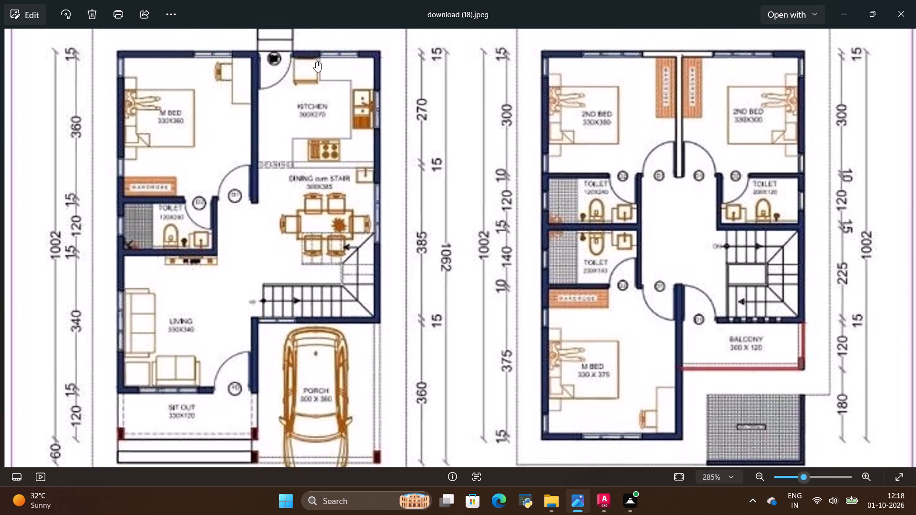
scroll(362, 103, "down", 4)
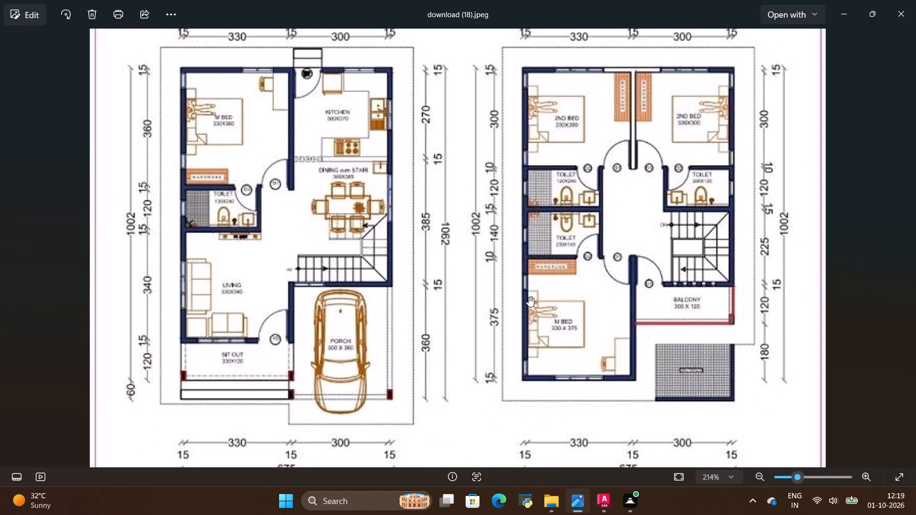
key("alt+Tab")
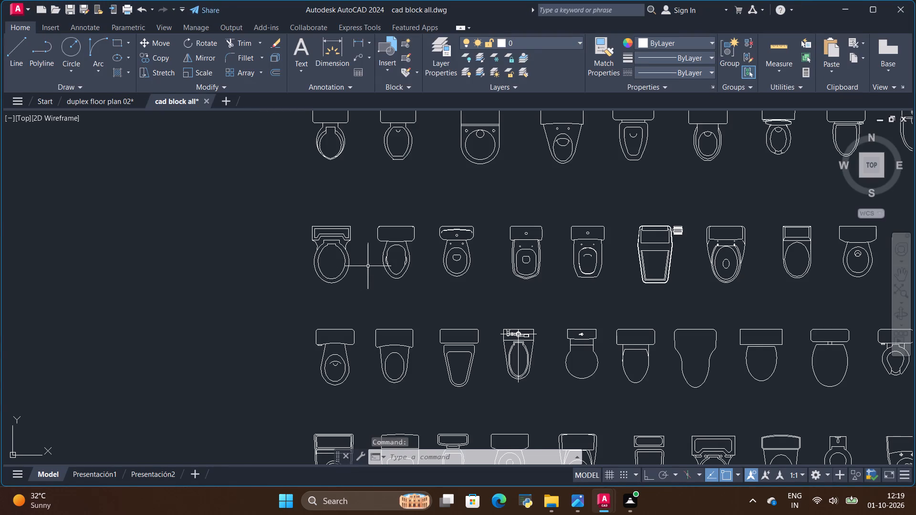
scroll(374, 265, "down", 2)
left_click(89, 100)
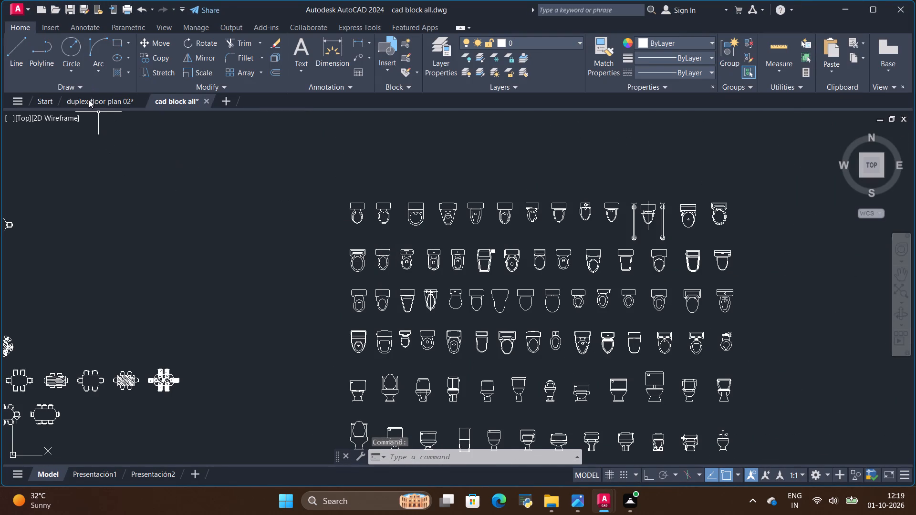
Mirror the toilet in the first floor's upper-left bathroom about its straight back edge, keeping the original.
scroll(344, 165, "down", 2)
scroll(321, 179, "up", 2)
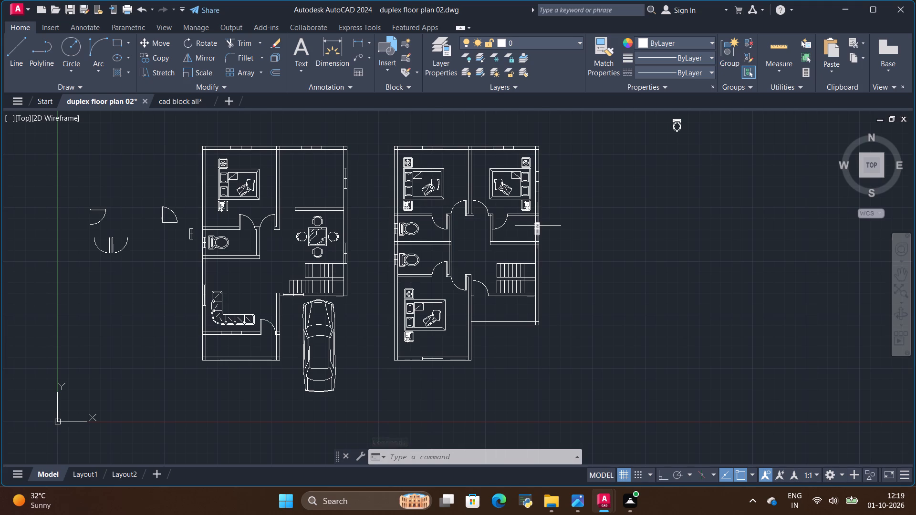
scroll(531, 219, "up", 2)
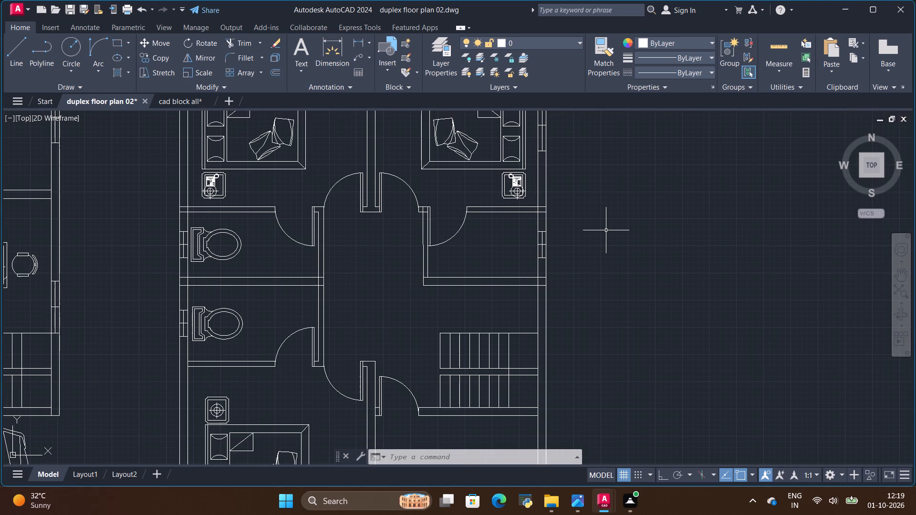
scroll(606, 230, "down", 1)
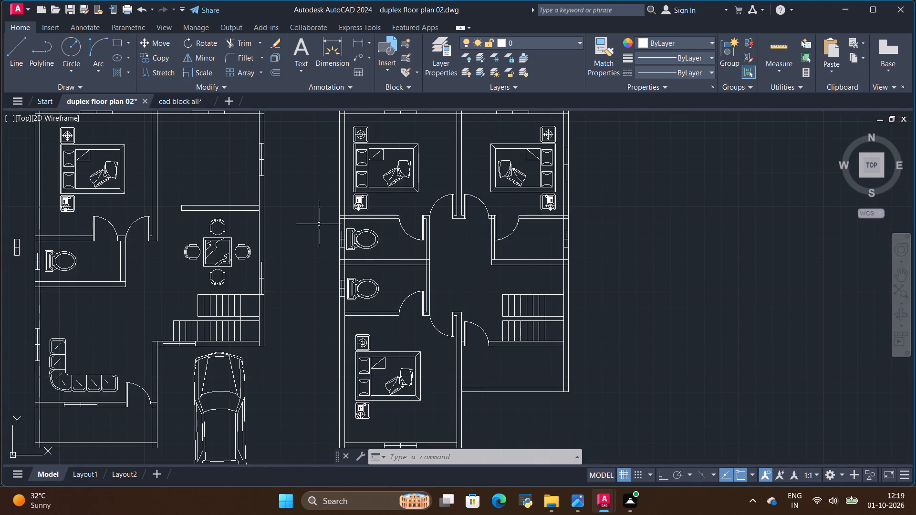
scroll(348, 227, "up", 2)
left_click(349, 231)
scroll(346, 235, "up", 2)
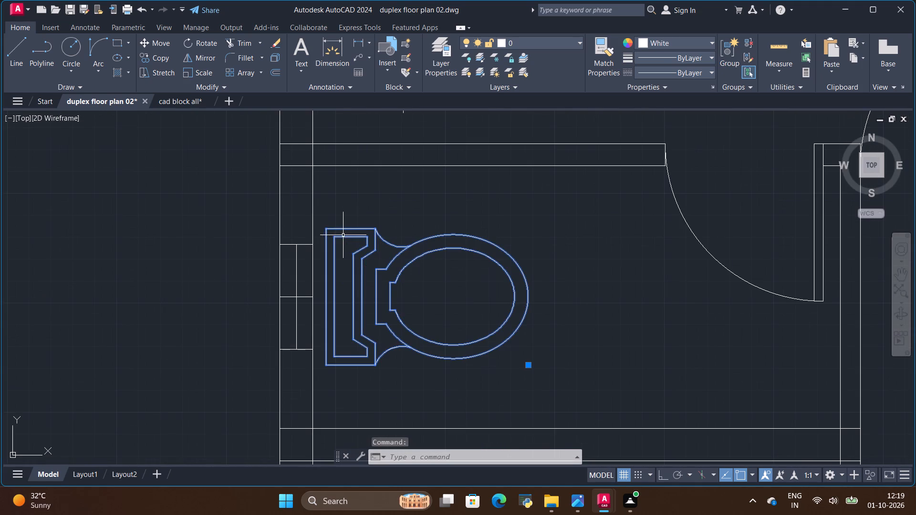
left_click(203, 56)
left_click(323, 366)
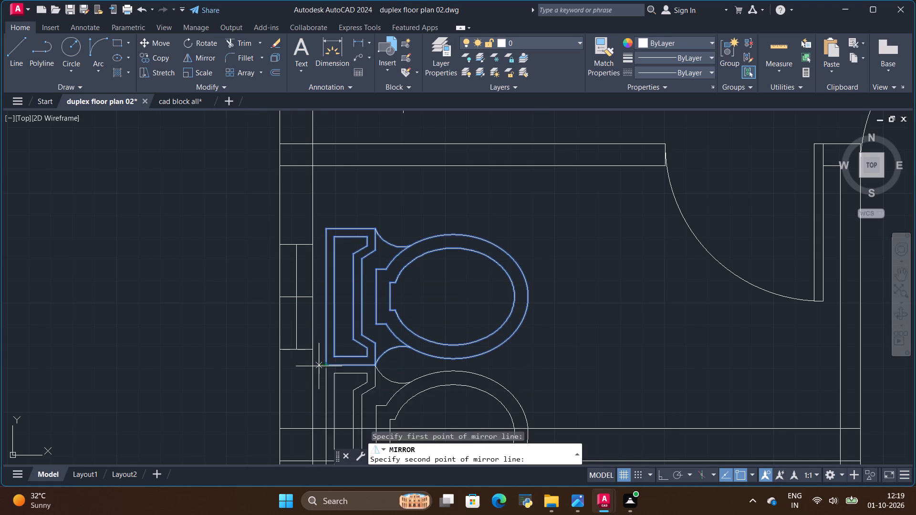
left_click(324, 239)
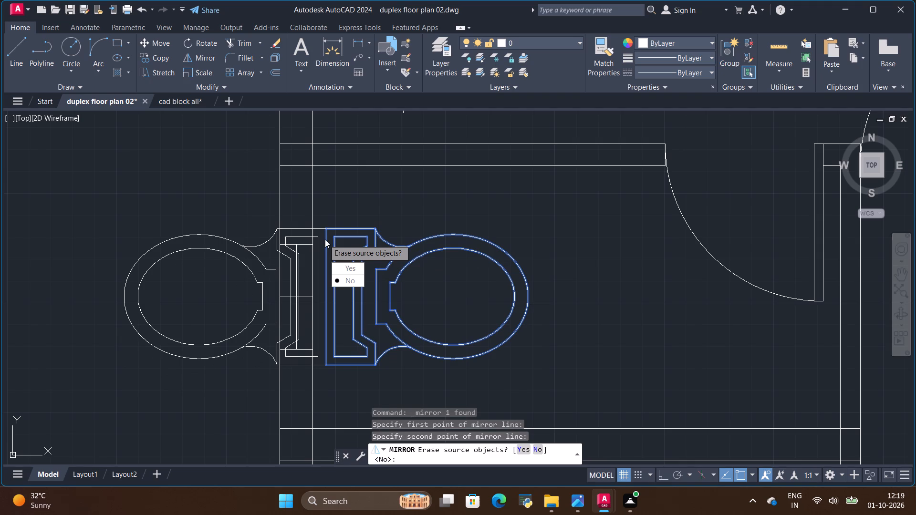
key("Return")
Move the mirrored toilet by its back corner about 52'-9" horizontally, to beside the window wall of the right-hand first floor bathroom.
left_click(266, 258)
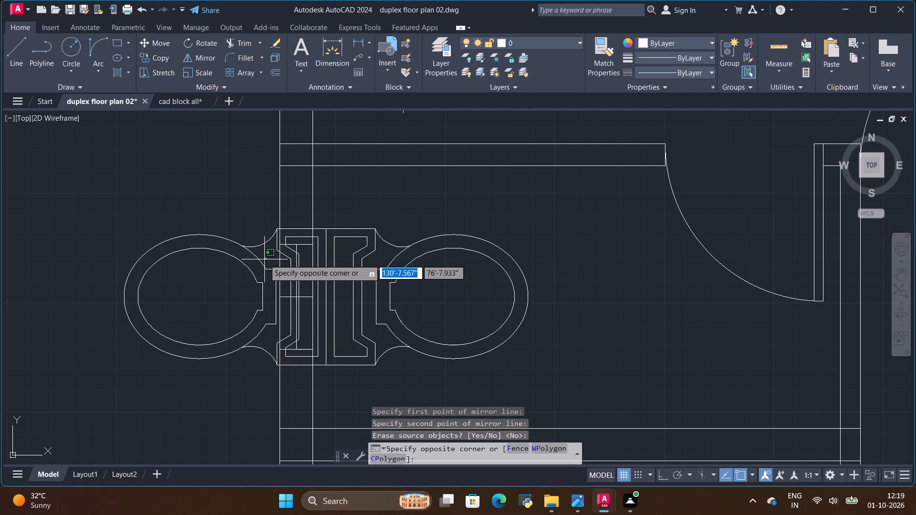
left_click(259, 263)
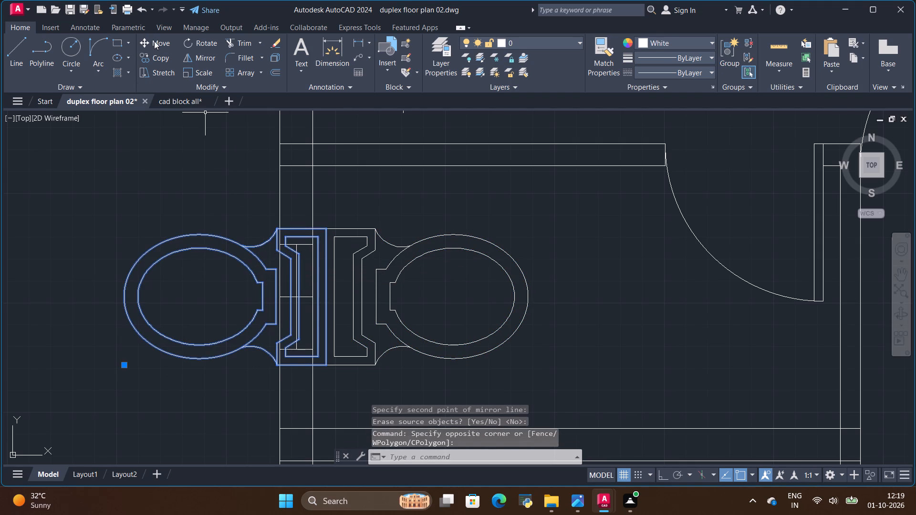
left_click(154, 41)
left_click(326, 365)
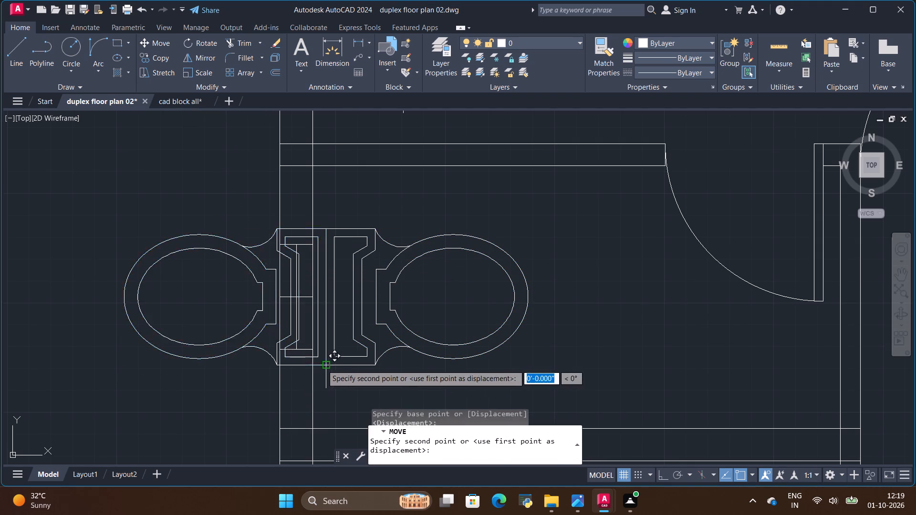
scroll(104, 391, "down", 2)
scroll(724, 378, "up", 1)
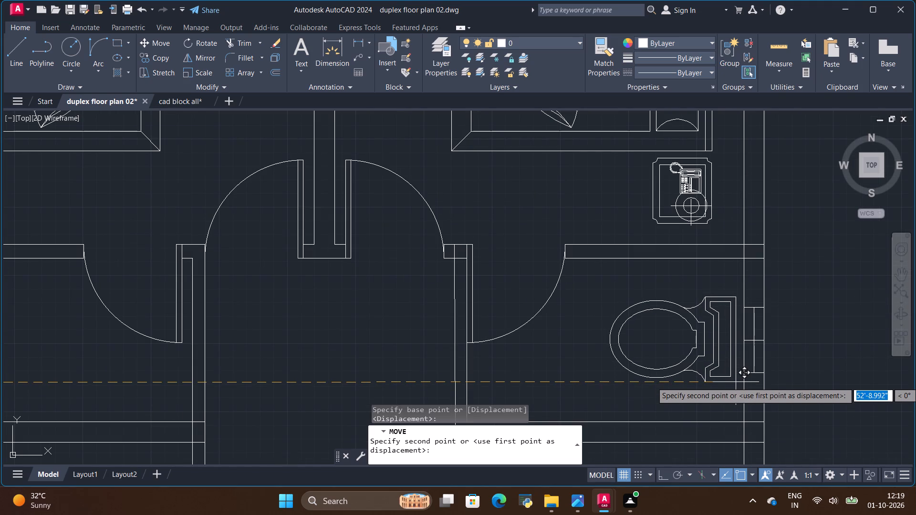
left_click(736, 382)
scroll(554, 362, "down", 2)
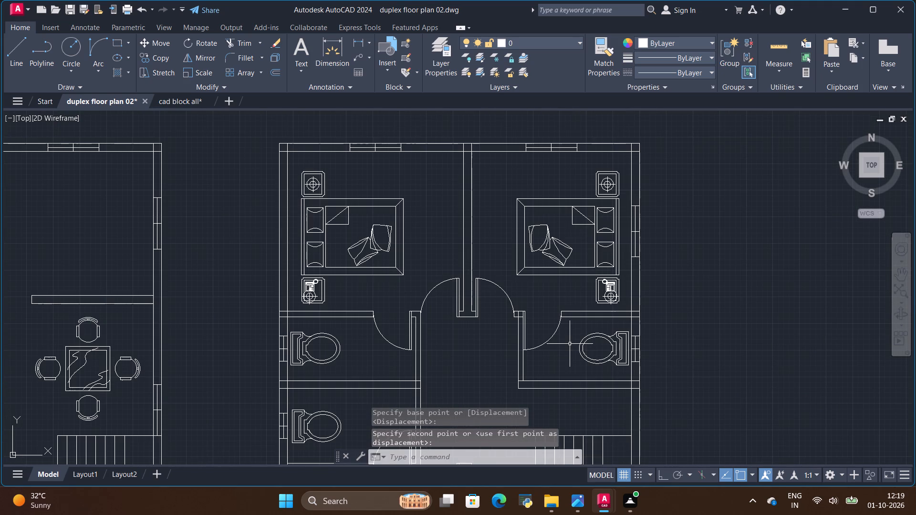
Move the spare toilet block from outside the first floor plan to between the loose door and window blocks beside the ground floor plan.
scroll(572, 320, "down", 2)
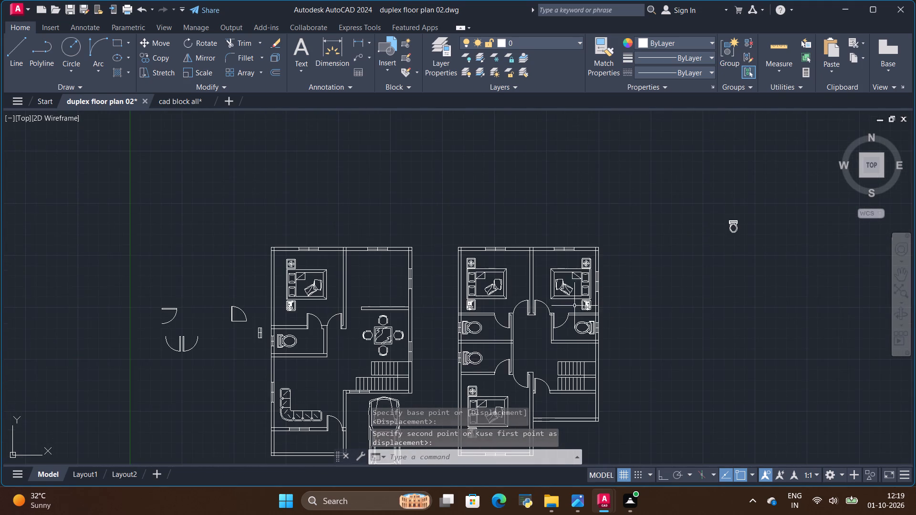
scroll(576, 302, "down", 2)
scroll(549, 365, "up", 2)
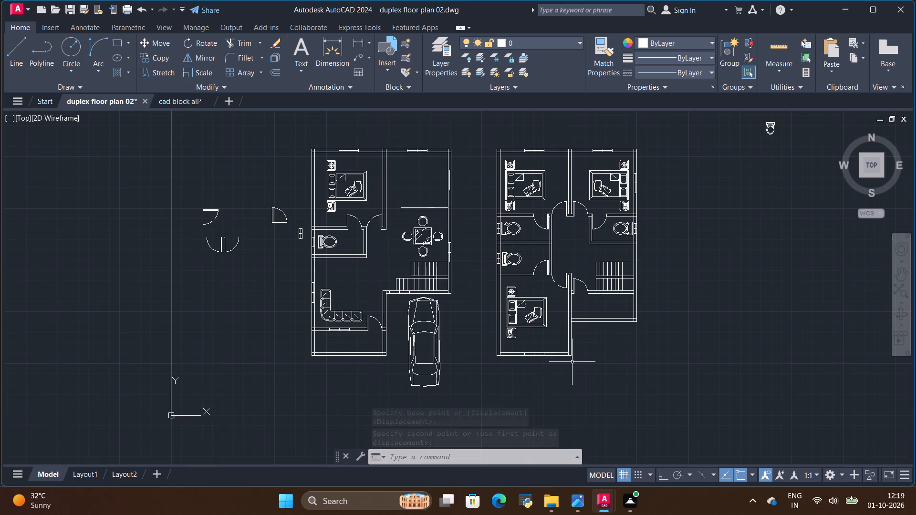
scroll(516, 257, "up", 1)
scroll(517, 259, "down", 1)
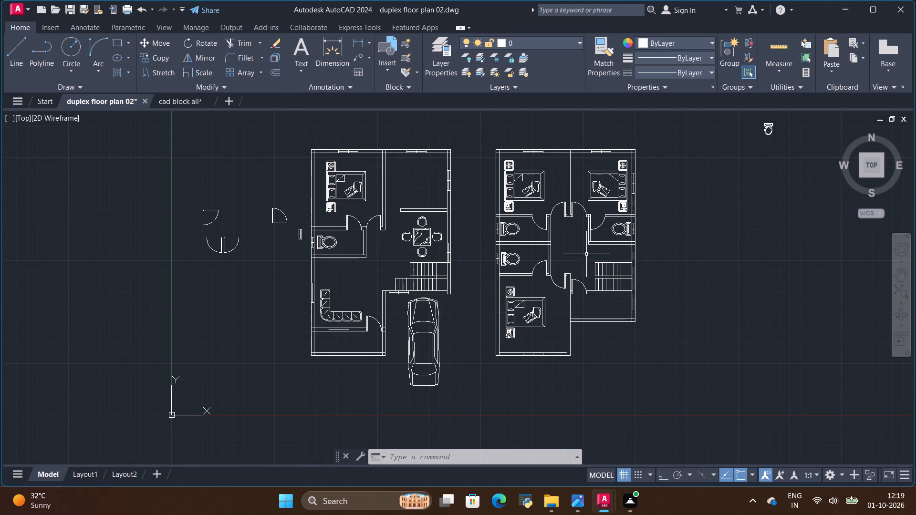
scroll(629, 280, "down", 1)
scroll(719, 160, "up", 2)
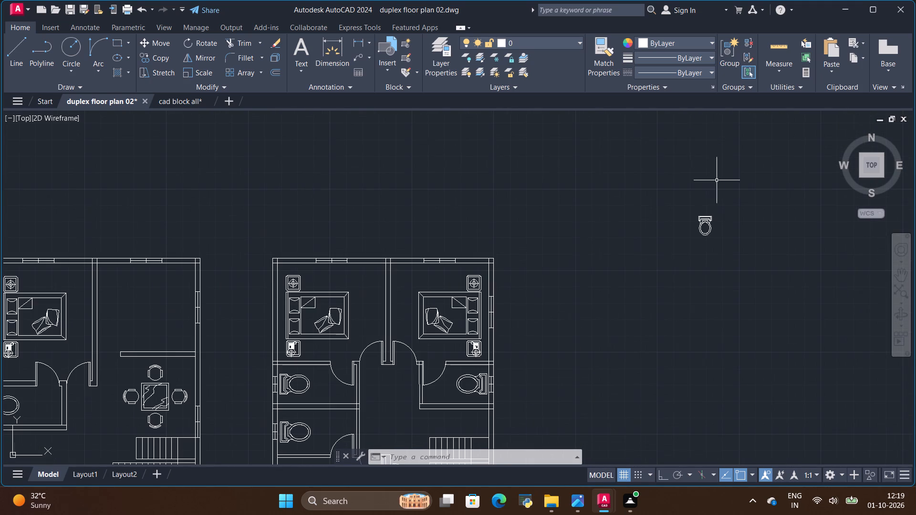
left_click(702, 234)
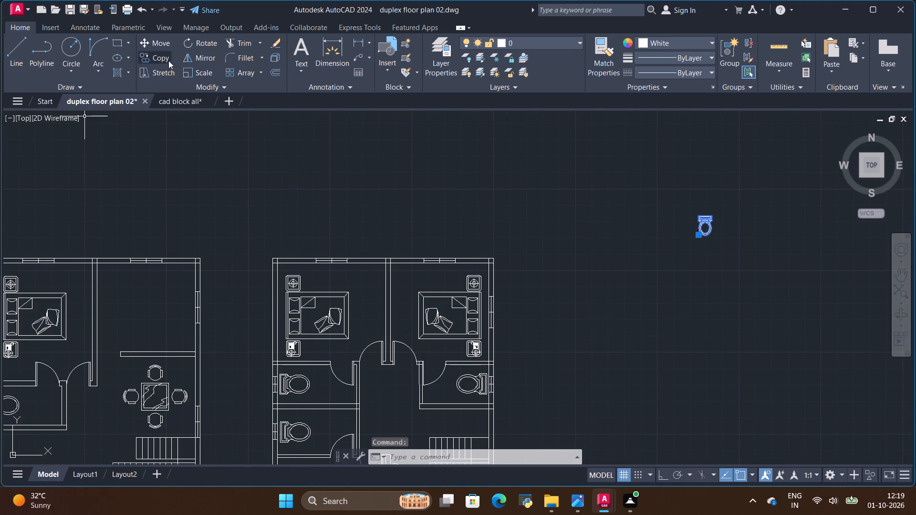
left_click(157, 42)
scroll(635, 211, "up", 1)
scroll(751, 248, "up", 3)
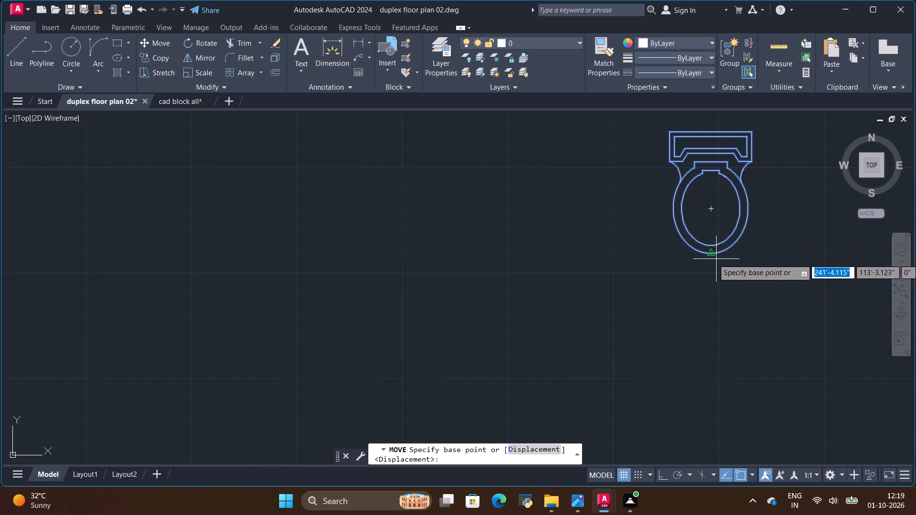
left_click(714, 257)
scroll(666, 286, "down", 4)
scroll(703, 267, "down", 3)
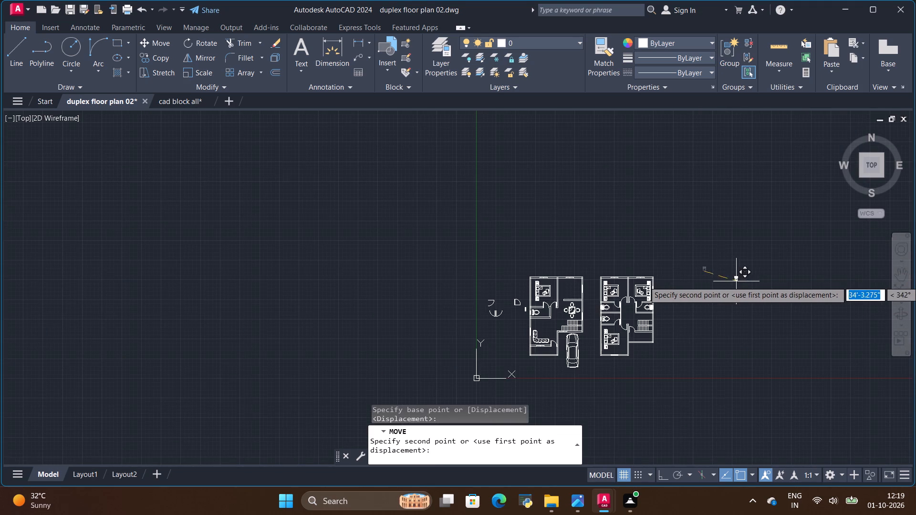
scroll(440, 305, "up", 3)
scroll(430, 270, "down", 1)
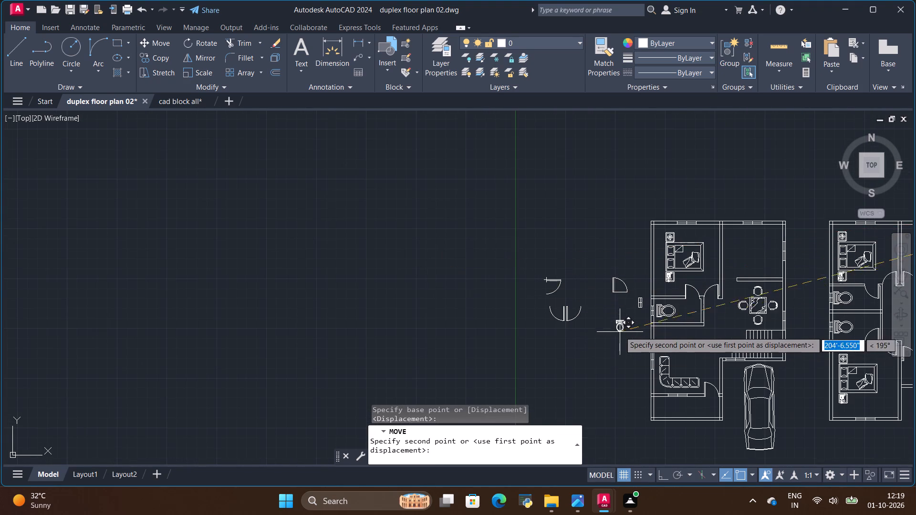
scroll(620, 330, "up", 2)
left_click(596, 301)
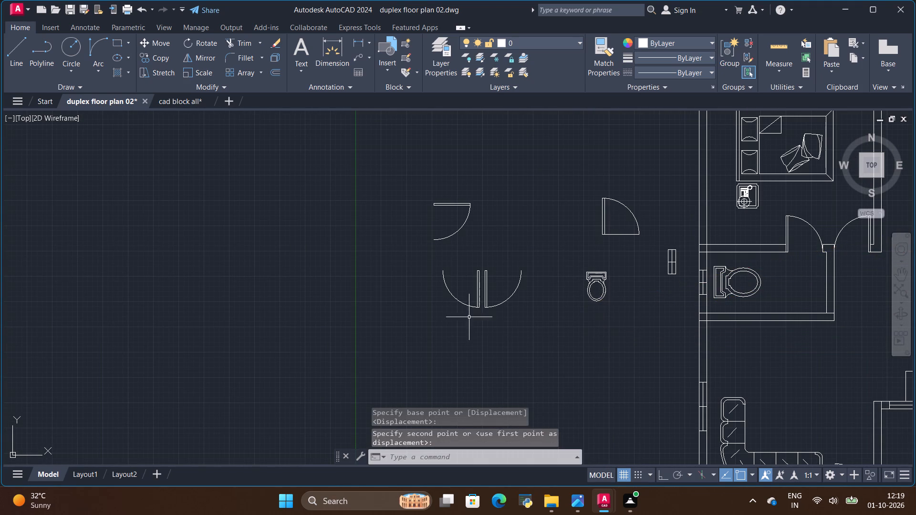
Scale the spare toilet block up slightly from the right corner of its tank's back edge.
scroll(397, 294, "down", 2)
scroll(479, 301, "up", 2)
left_click(472, 283)
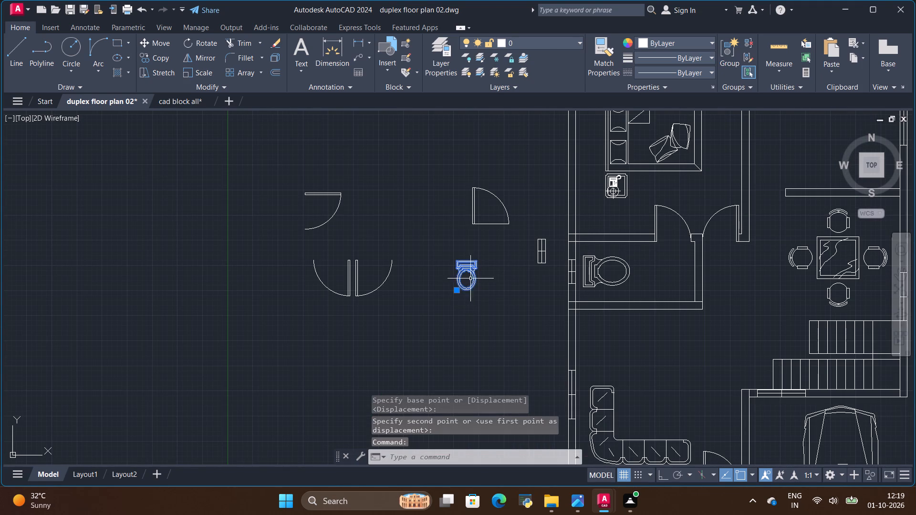
left_click(206, 72)
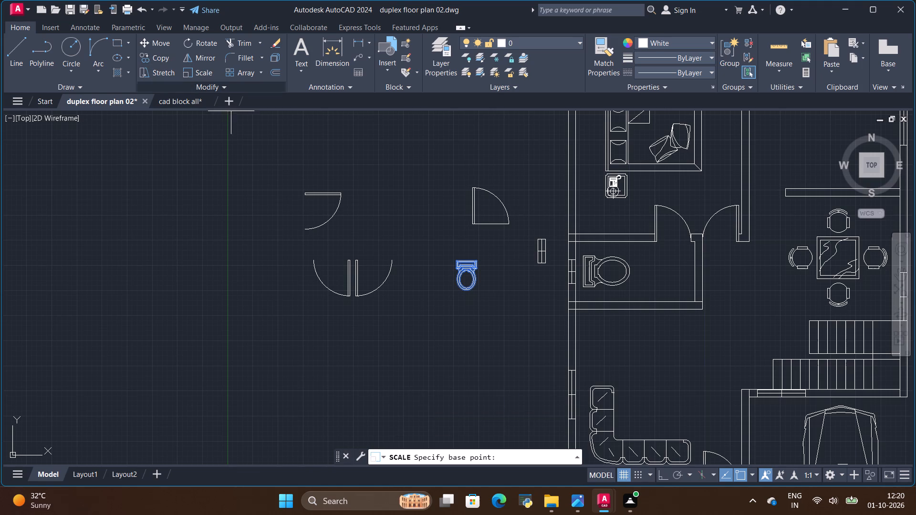
left_click(476, 260)
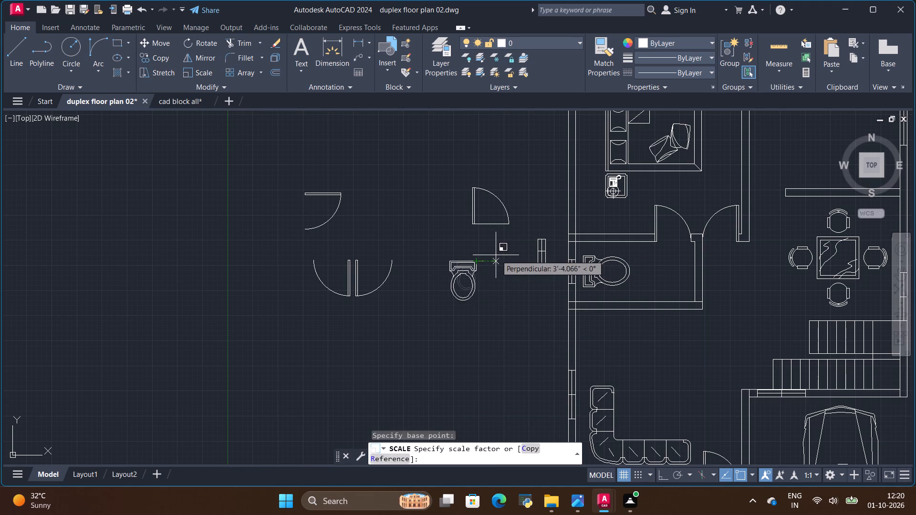
left_click(495, 256)
Trim the overlapping inner wall lines at the ground floor plan's upper-left corner with a freehand fence.
scroll(337, 322, "down", 2)
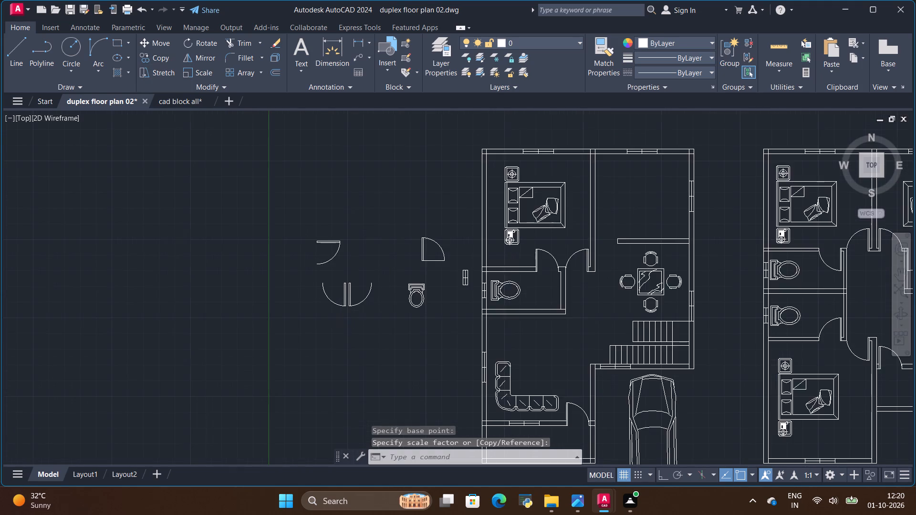
scroll(336, 321, "down", 1)
scroll(462, 391, "up", 1)
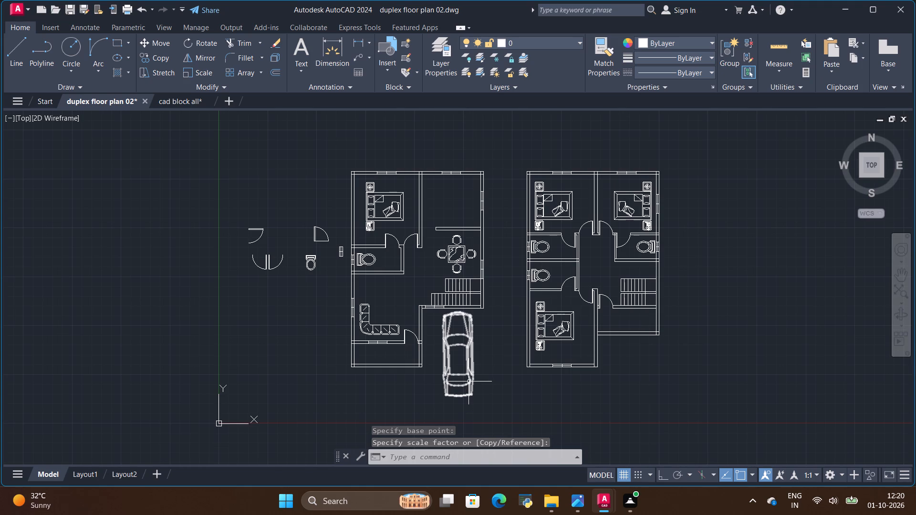
scroll(619, 350, "up", 2)
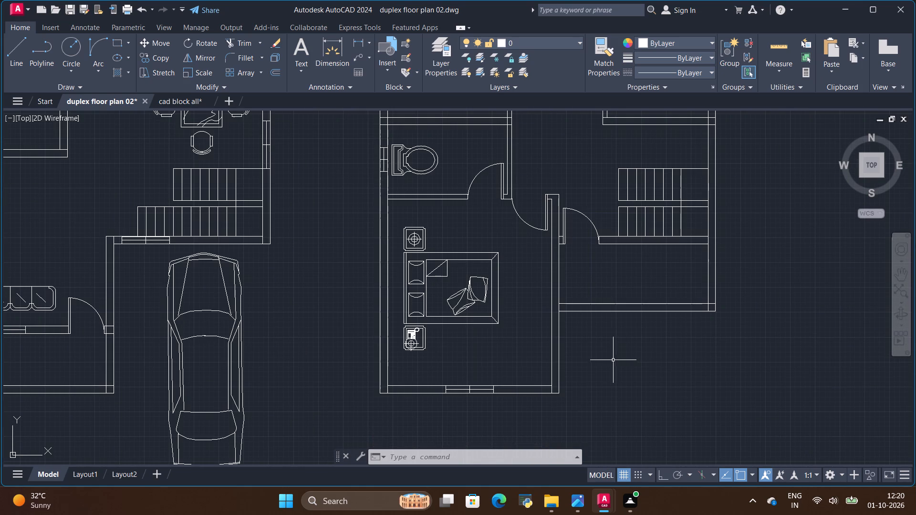
scroll(525, 357, "down", 1)
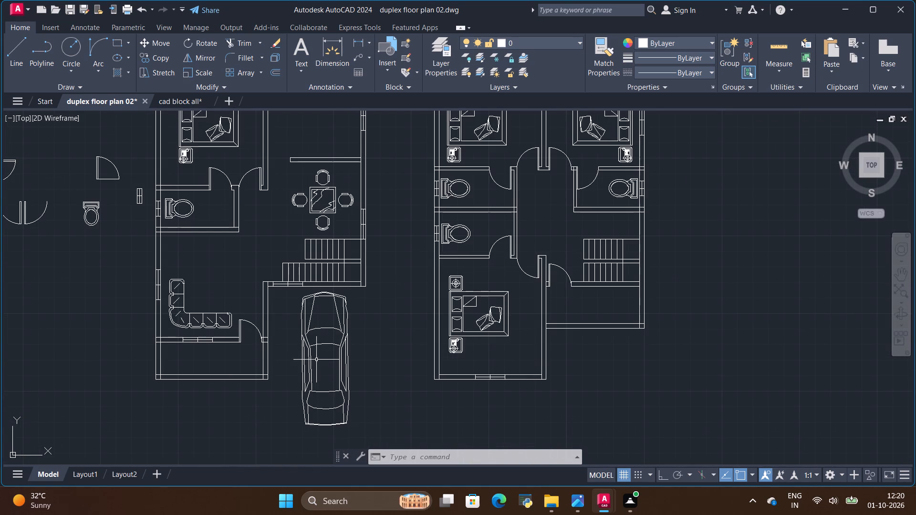
scroll(573, 352, "down", 1)
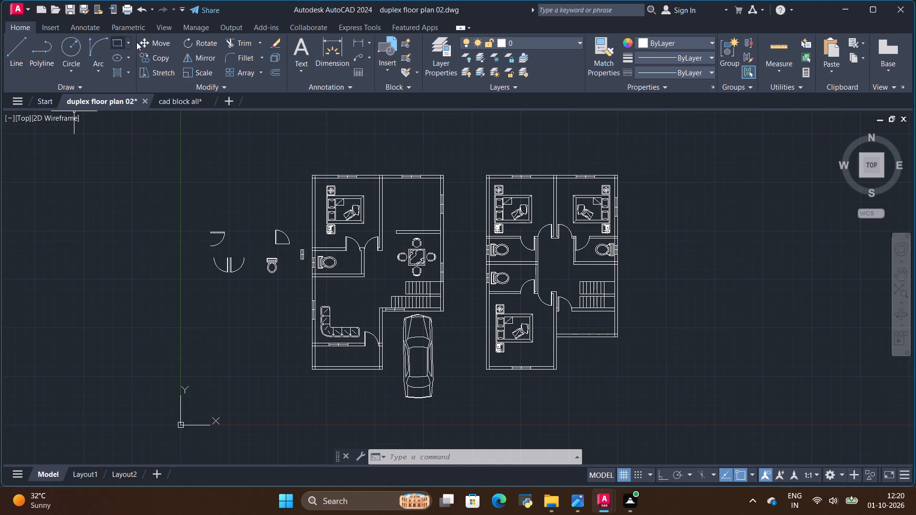
left_click(242, 41)
scroll(344, 178, "up", 2)
scroll(273, 163, "up", 2)
scroll(224, 182, "up", 4)
left_click_drag(339, 271, 256, 352)
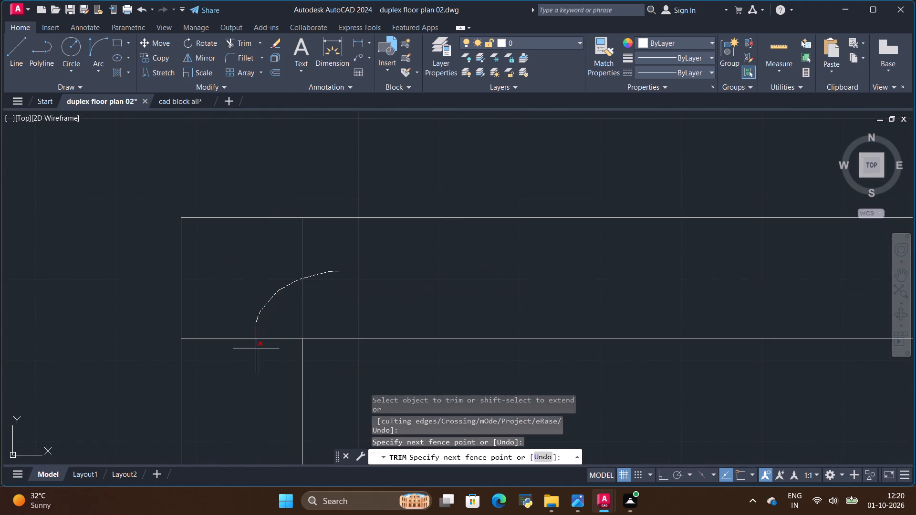
left_click_drag(256, 352, 257, 353)
scroll(218, 265, "down", 3)
scroll(257, 229, "down", 4)
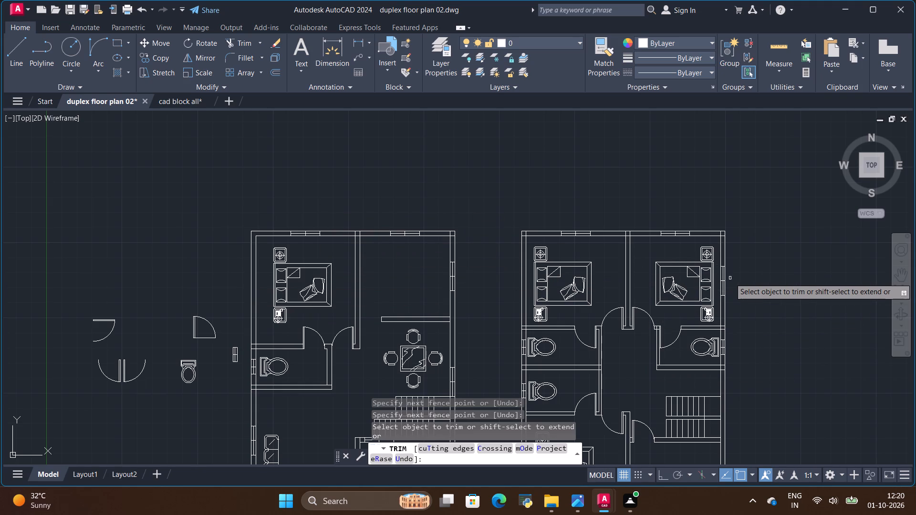
Draw a line about 25' long up the right-hand face of the wall dividing the first floor's two upper bedrooms, ending at the top wall.
scroll(717, 285, "up", 3)
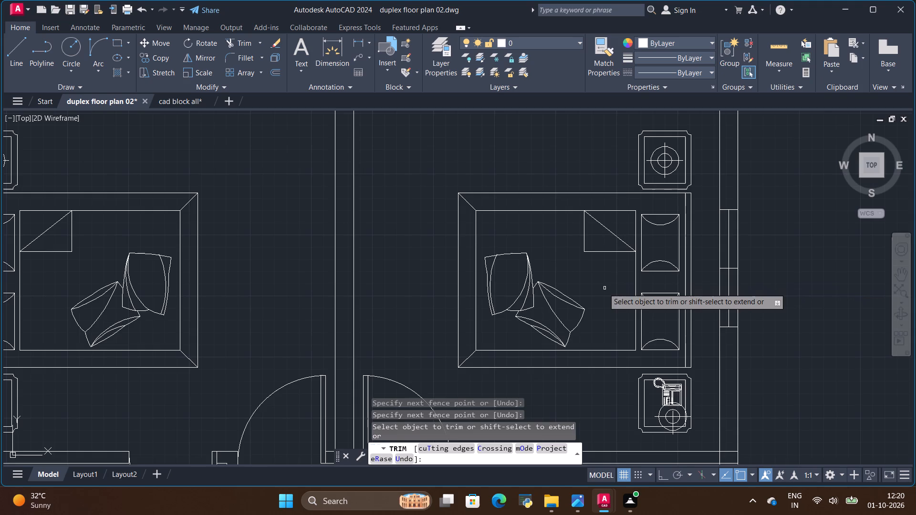
scroll(600, 288, "down", 1)
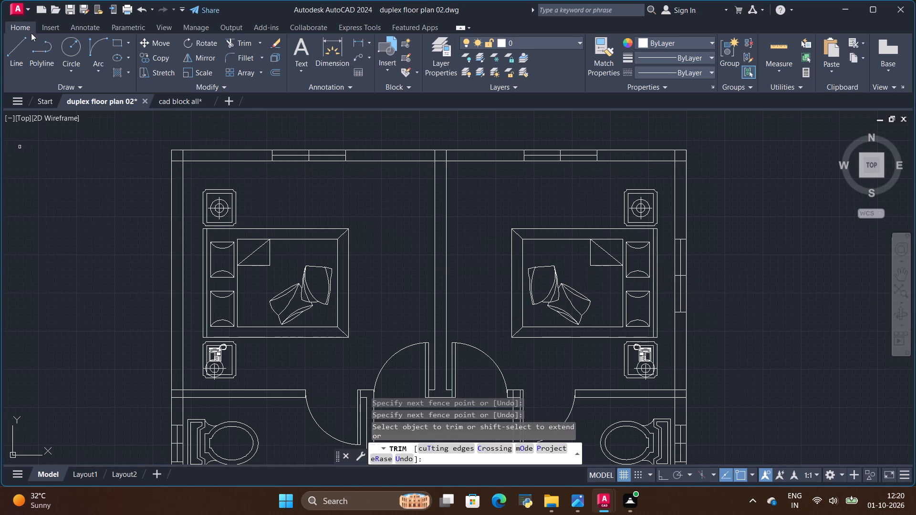
left_click(12, 46)
scroll(450, 405, "up", 1)
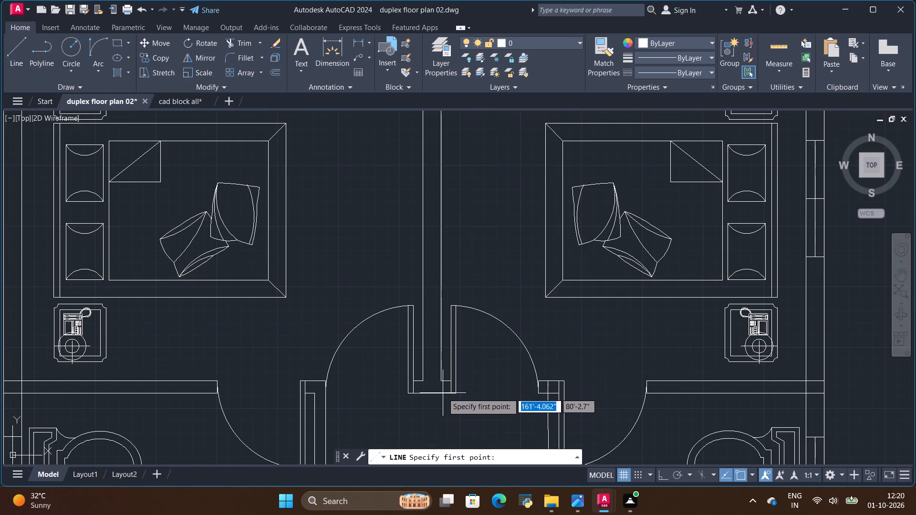
left_click(443, 381)
scroll(452, 381, "down", 1)
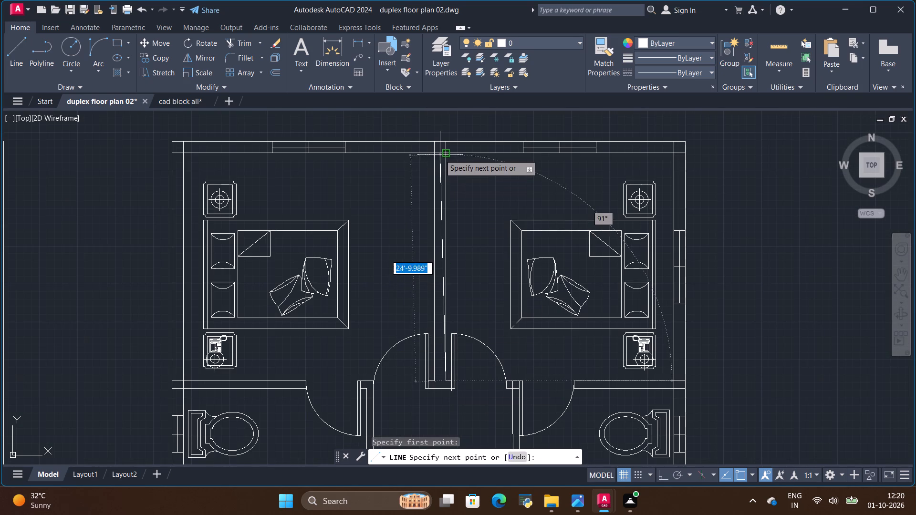
left_click(447, 150)
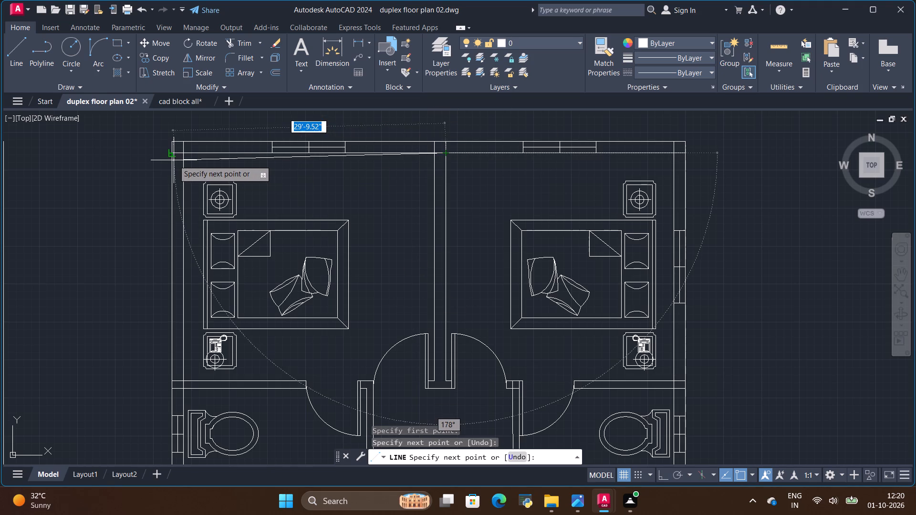
key("Escape")
Draw a vertical line along the left outer wall's inner face in the upper-left first floor bedroom, from bathroom wall to top wall.
left_click(14, 51)
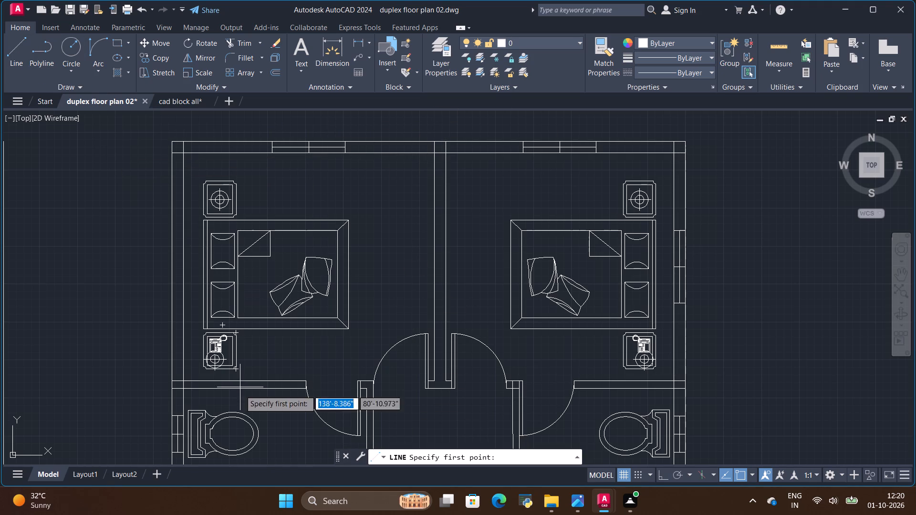
left_click(180, 381)
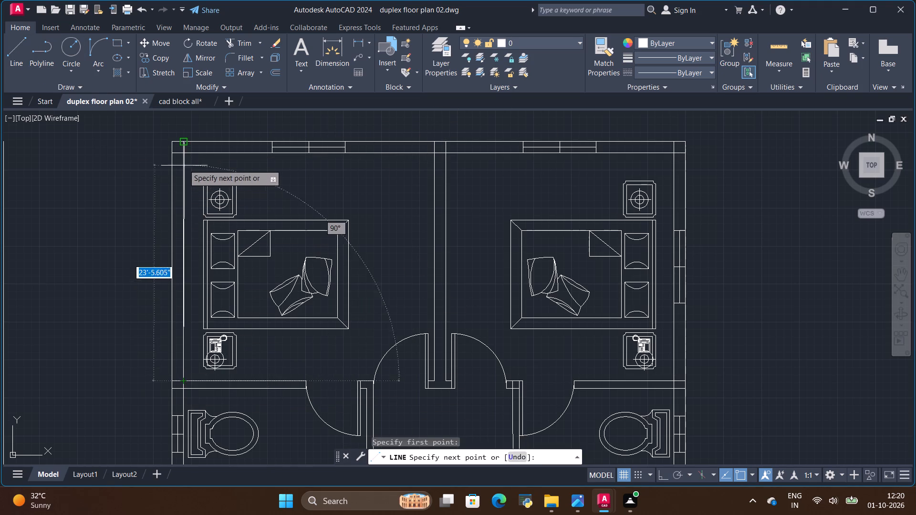
left_click(183, 153)
key("Escape")
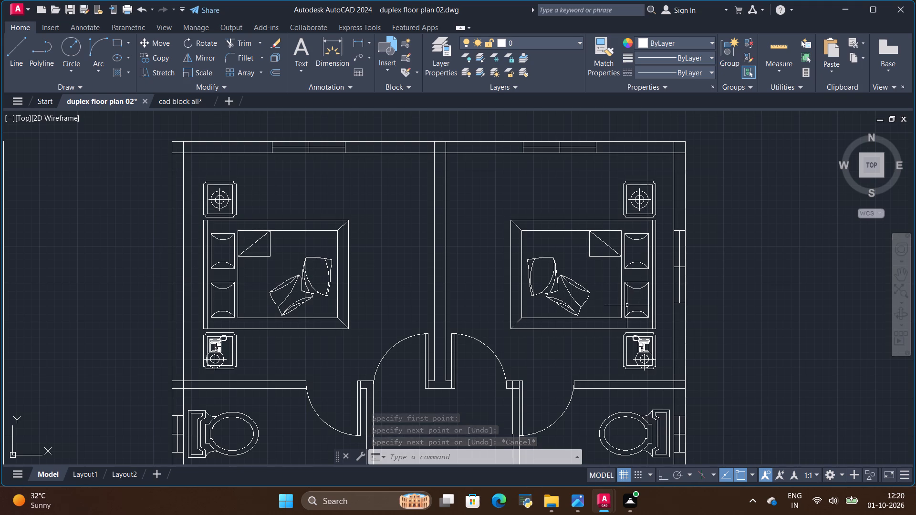
Copy the upper-right bedroom's outer-wall window onto the wall dividing the first floor bedrooms and onto the left outer wall, 55' away.
left_click(678, 291)
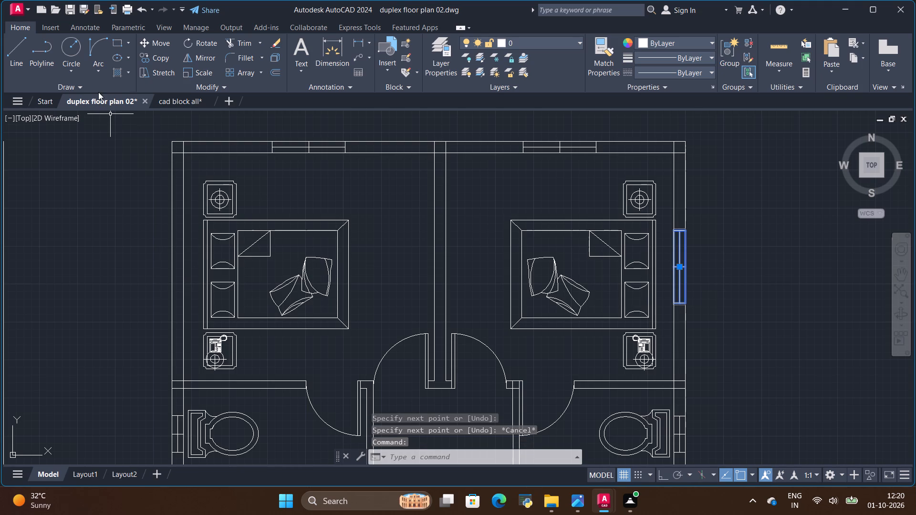
left_click(159, 56)
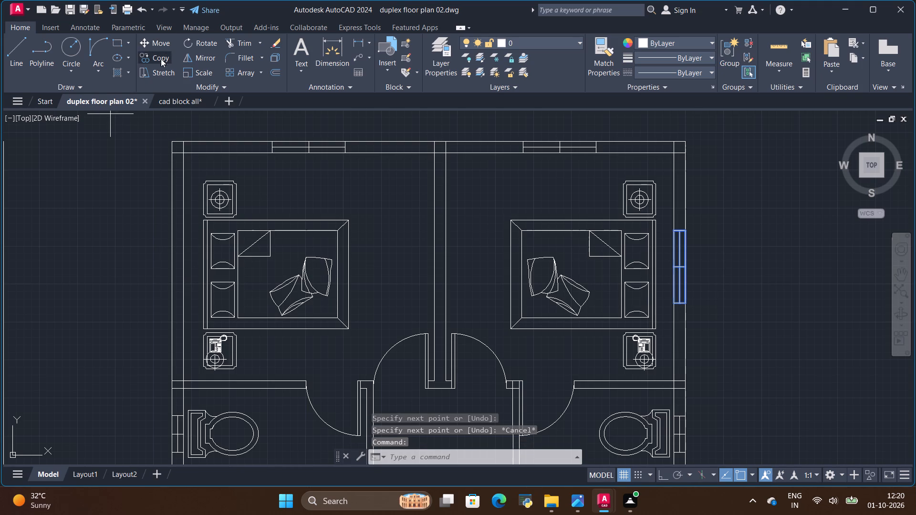
scroll(645, 331, "up", 1)
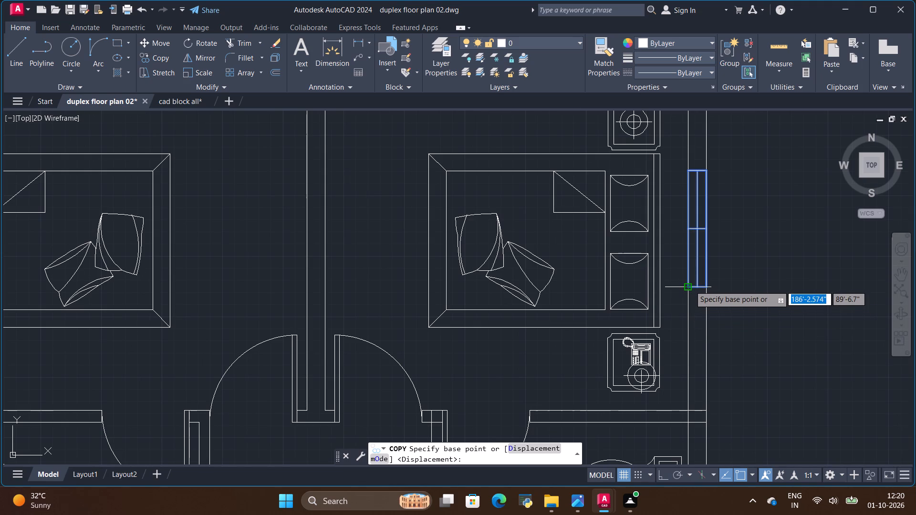
left_click(690, 286)
scroll(424, 307, "down", 2)
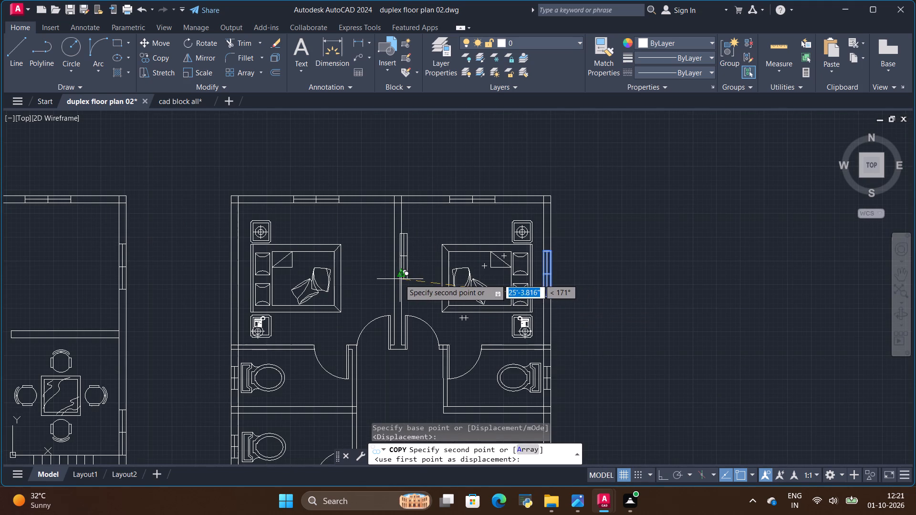
scroll(390, 279, "up", 2)
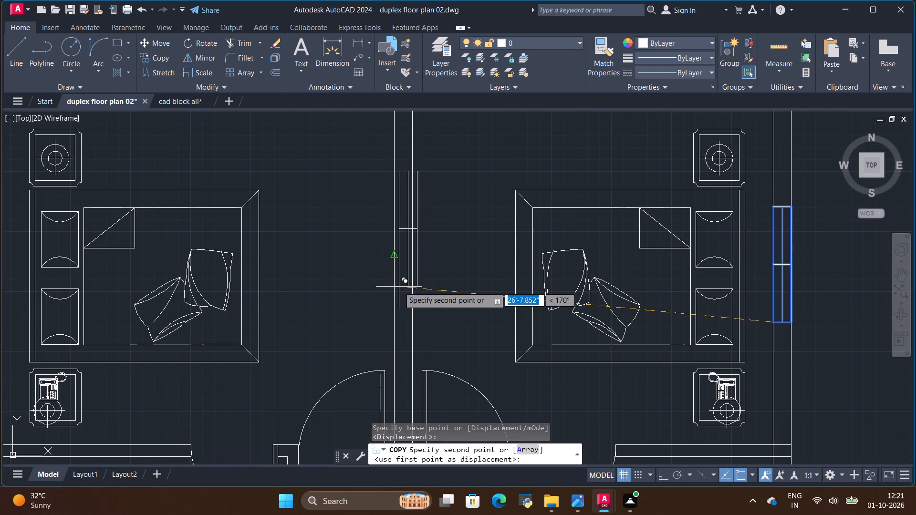
left_click(392, 324)
scroll(320, 296, "down", 2)
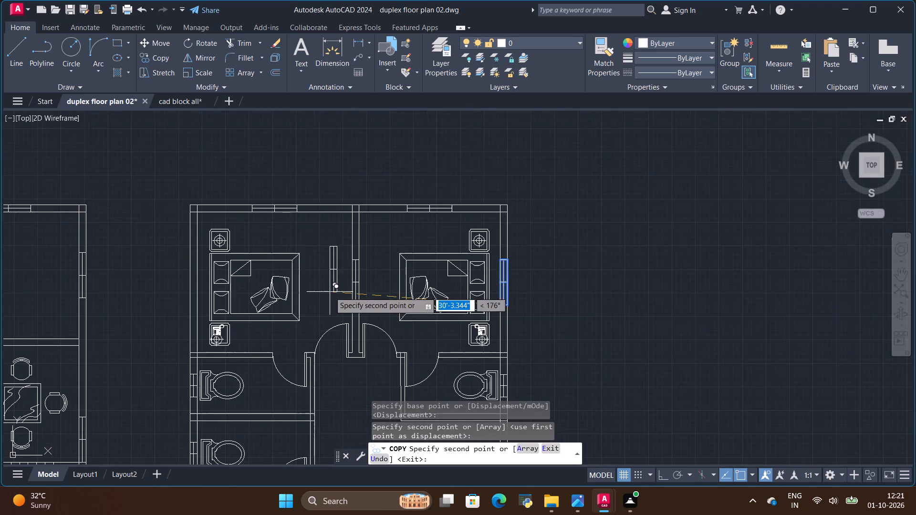
scroll(192, 299, "up", 2)
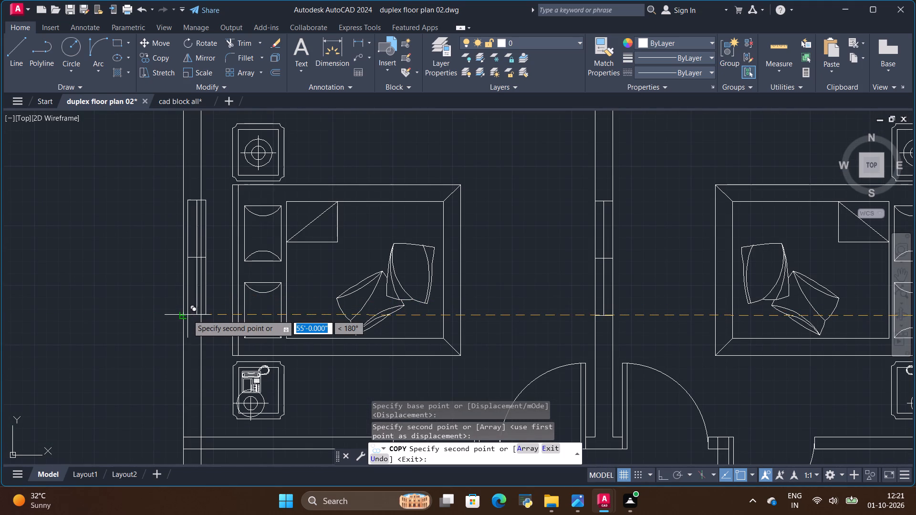
left_click(184, 315)
key("Escape")
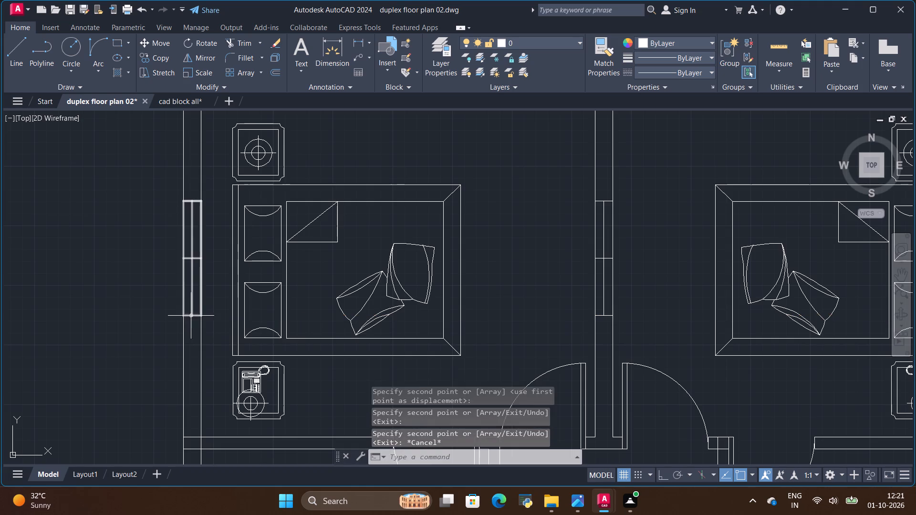
scroll(282, 313, "down", 2)
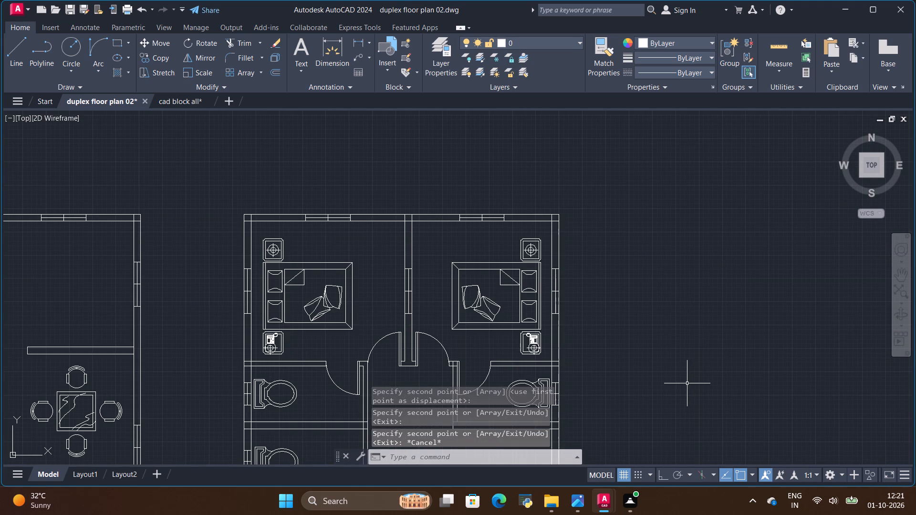
key("Escape")
Trim away the copied window's lines inside the wall dividing the two upper first floor bedrooms, using freehand fences.
scroll(598, 264, "down", 1)
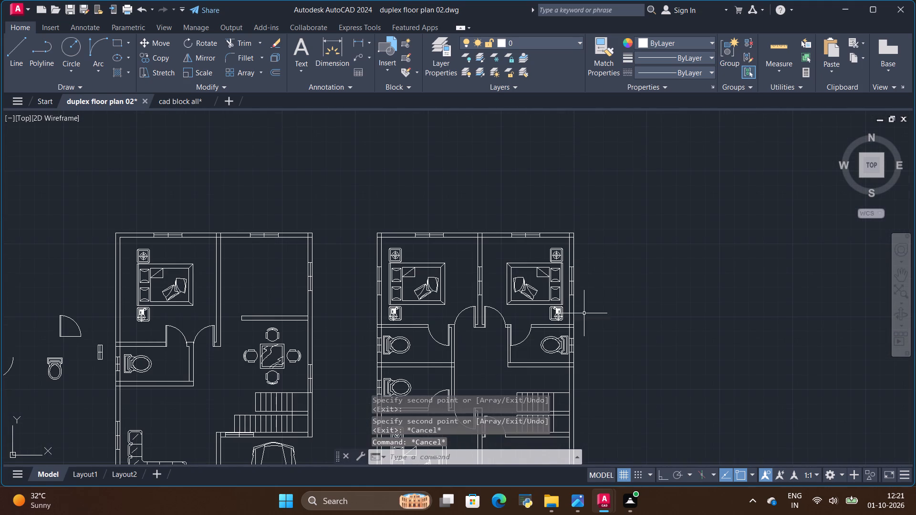
scroll(480, 302, "up", 3)
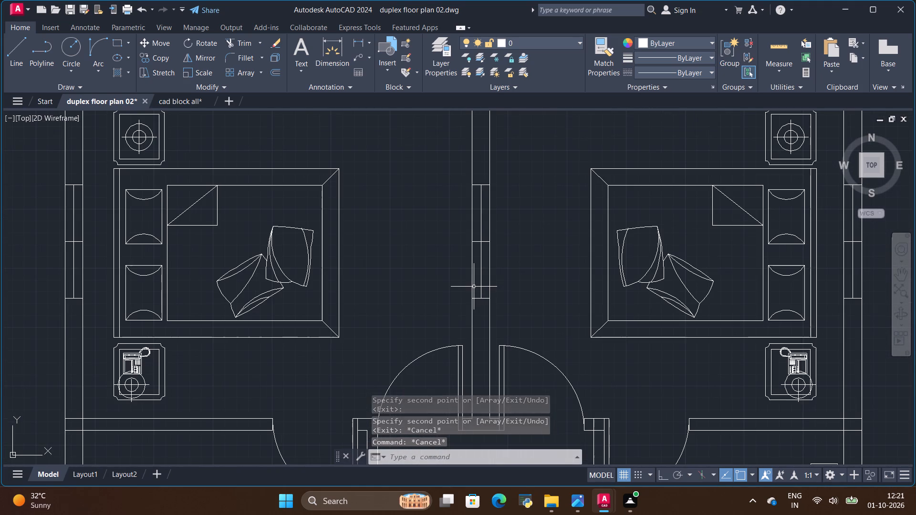
scroll(477, 299, "down", 2)
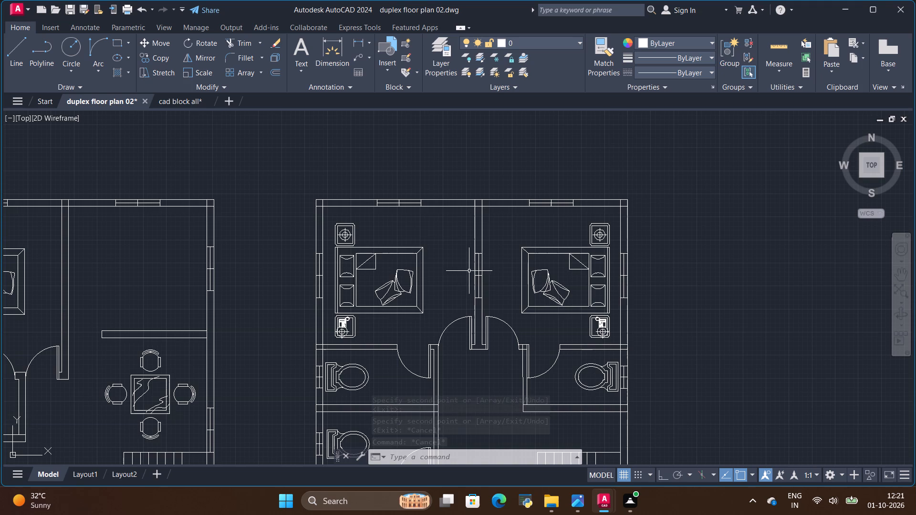
left_click(241, 39)
scroll(457, 288, "up", 2)
scroll(500, 273, "up", 1)
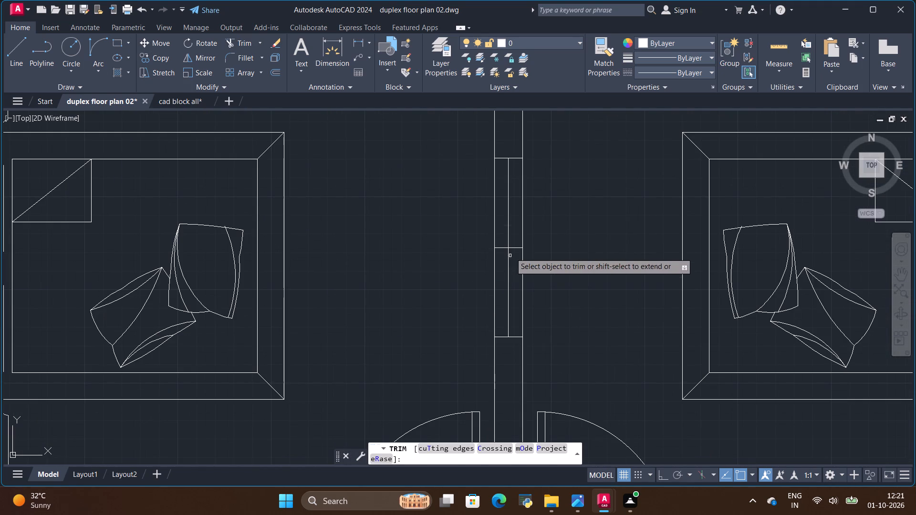
left_click_drag(515, 231, 504, 215)
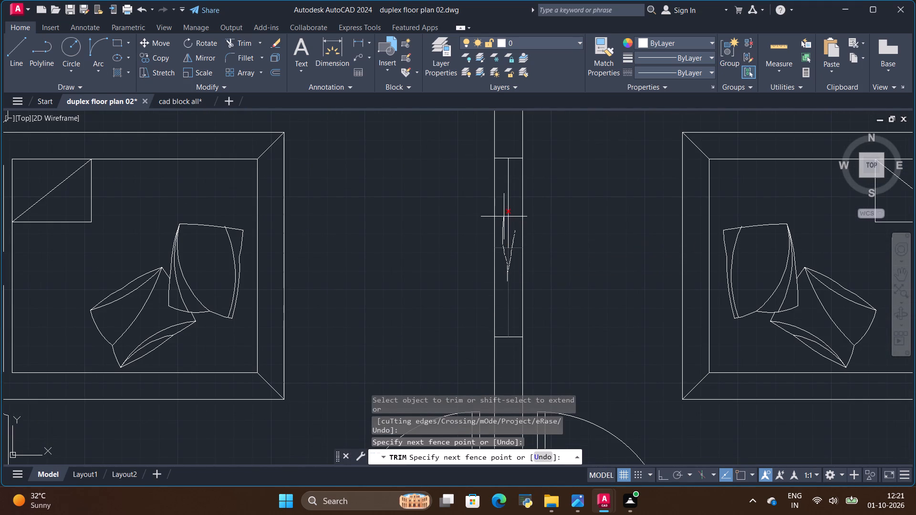
left_click_drag(504, 215, 509, 185)
left_click_drag(509, 185, 506, 194)
scroll(512, 313, "down", 1)
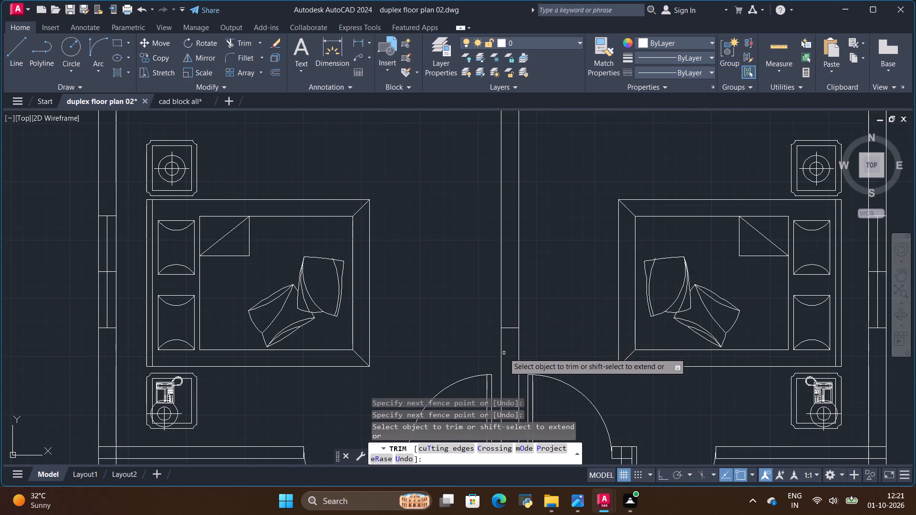
scroll(504, 353, "up", 1)
scroll(499, 236, "down", 2)
scroll(499, 251, "up", 3)
left_click_drag(513, 282, 512, 282)
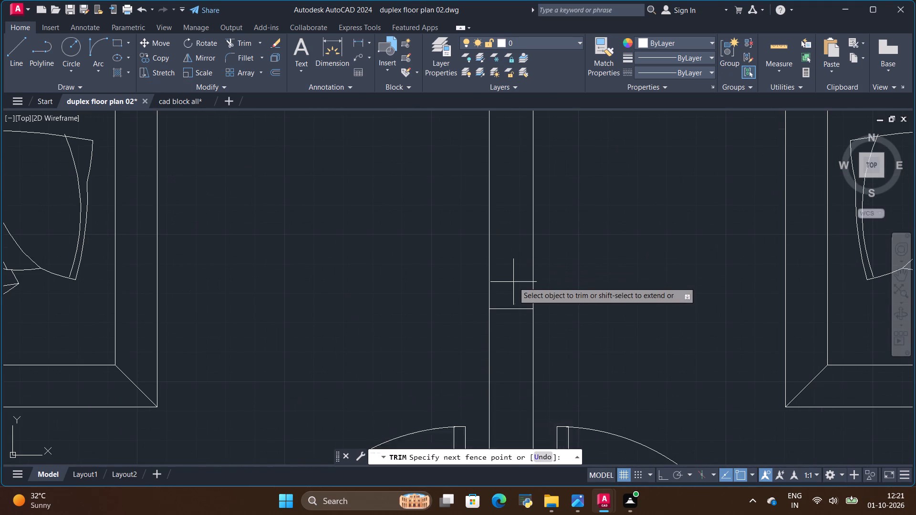
left_click_drag(512, 282, 519, 336)
Trim the overlapping wall line inside the wall end between the right-hand bedroom door and the right-hand bathroom door.
scroll(480, 229, "down", 4)
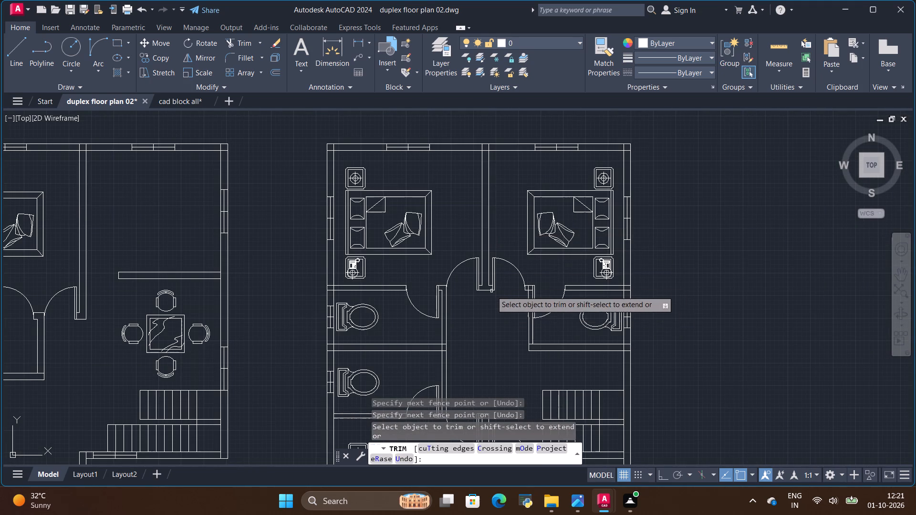
scroll(489, 285, "up", 2)
scroll(540, 376, "up", 1)
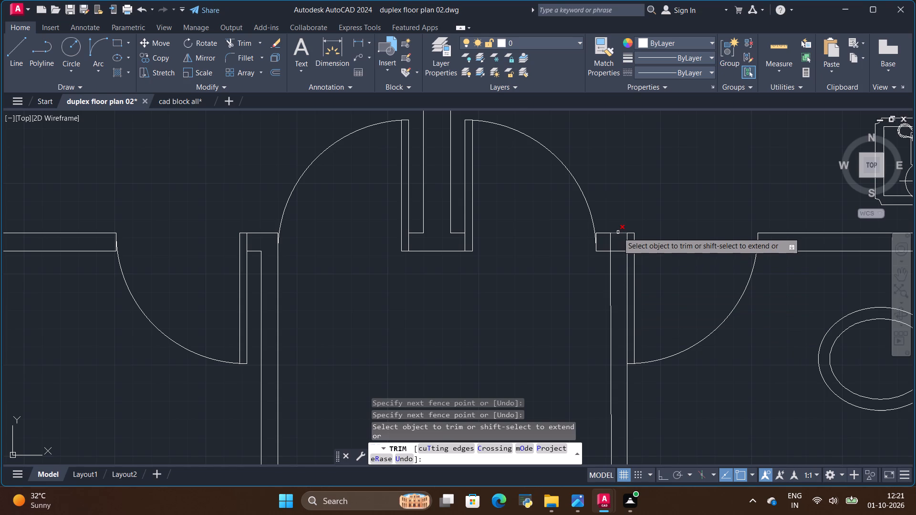
scroll(618, 232, "up", 2)
left_click_drag(610, 255, 590, 262)
scroll(613, 294, "up", 1)
scroll(621, 302, "down", 2)
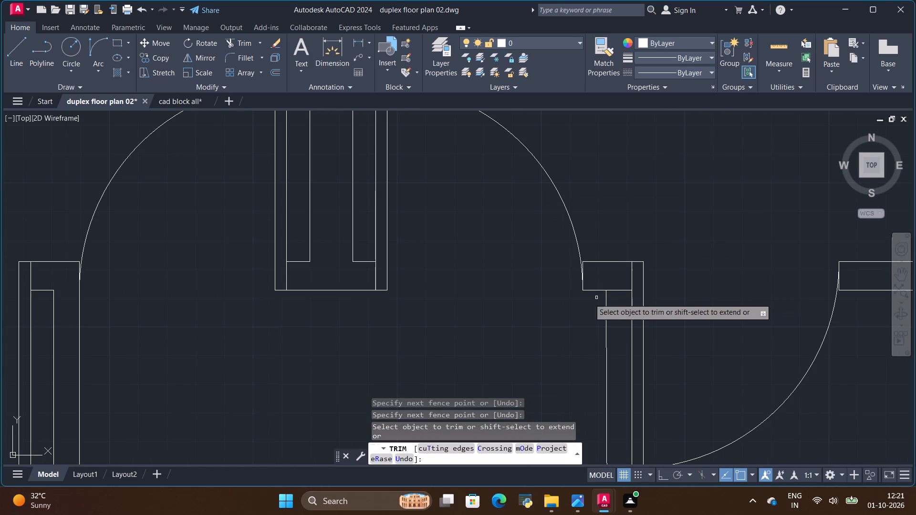
Trim the overlapping inner wall lines at the first floor plan's upper-left corner with a freehand fence.
scroll(389, 307, "down", 1)
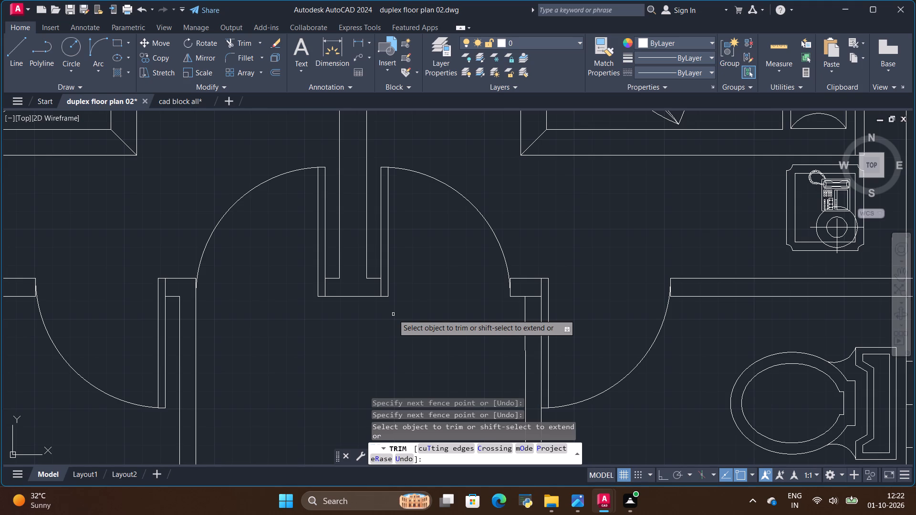
scroll(400, 343, "down", 3)
scroll(245, 174, "up", 1)
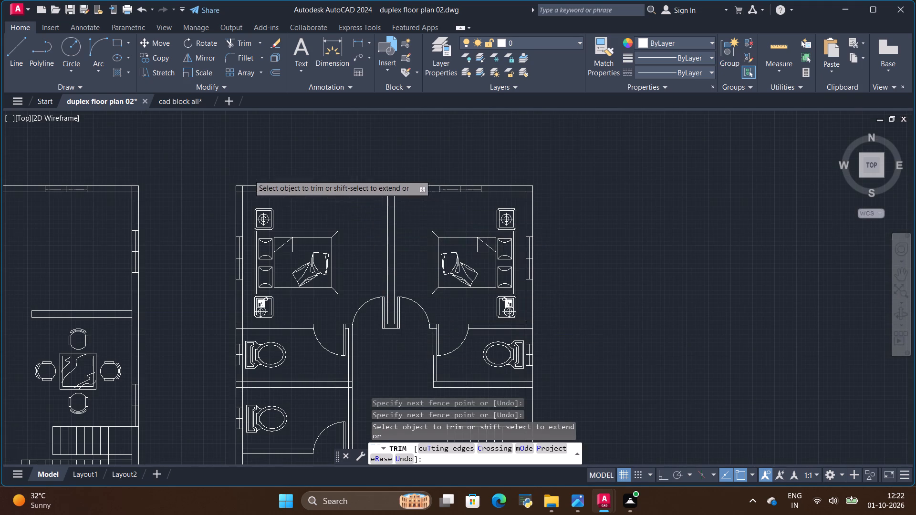
scroll(240, 174, "up", 4)
left_click_drag(276, 306, 232, 350)
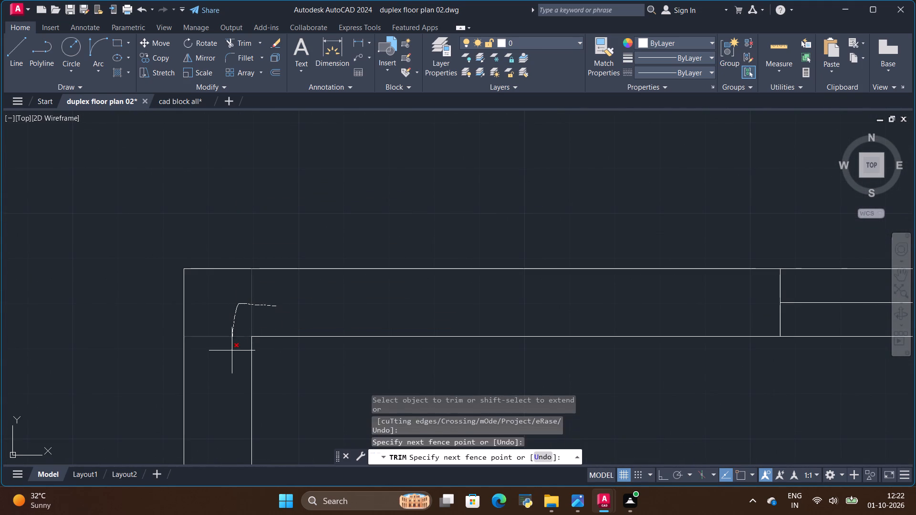
left_click_drag(232, 350, 231, 348)
Trim the overlapping lines where the wall dividing the bedrooms meets the first floor's top wall, opening the junction between the two walls.
scroll(168, 301, "up", 1)
scroll(156, 290, "down", 3)
scroll(433, 261, "down", 1)
scroll(680, 288, "up", 3)
scroll(597, 273, "up", 2)
left_click_drag(329, 235, 597, 225)
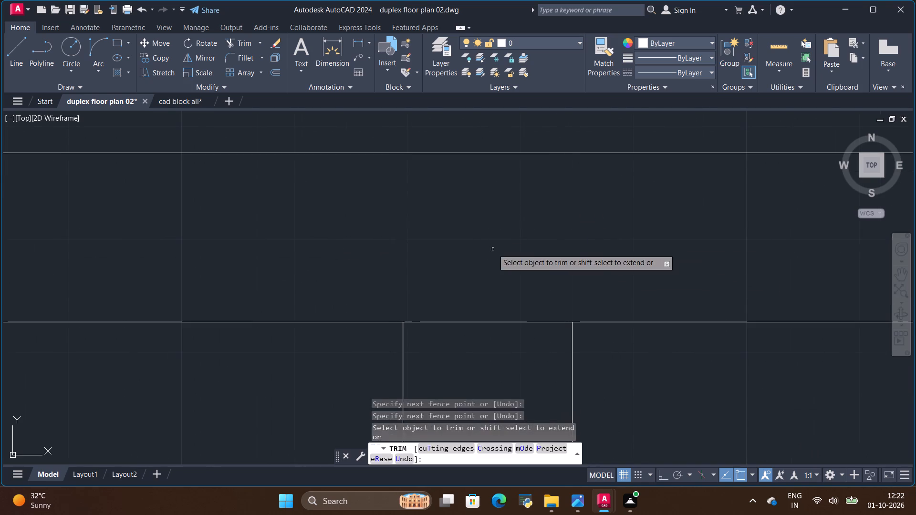
left_click_drag(493, 255, 520, 335)
Trim the overlapping inner wall lines at the first floor plan's upper-right corner with a freehand fence.
scroll(320, 256, "down", 5)
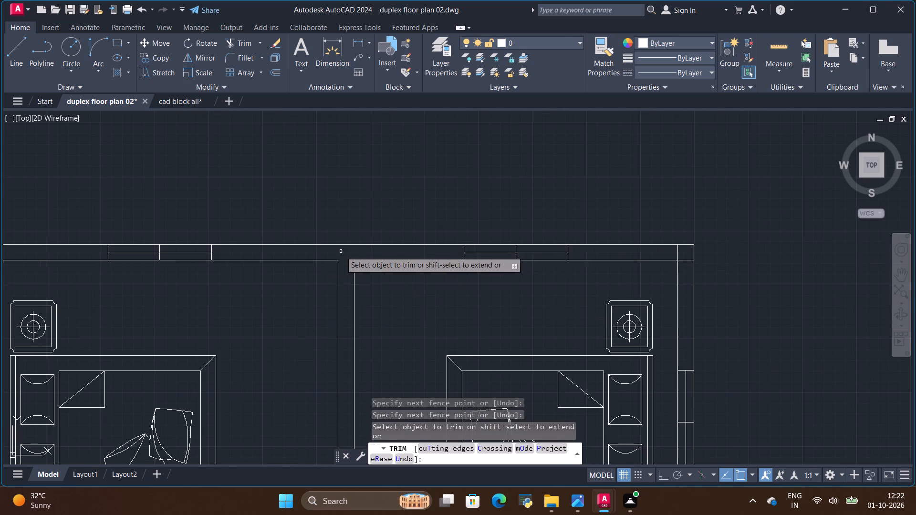
scroll(743, 247, "up", 3)
left_click_drag(442, 262, 490, 262)
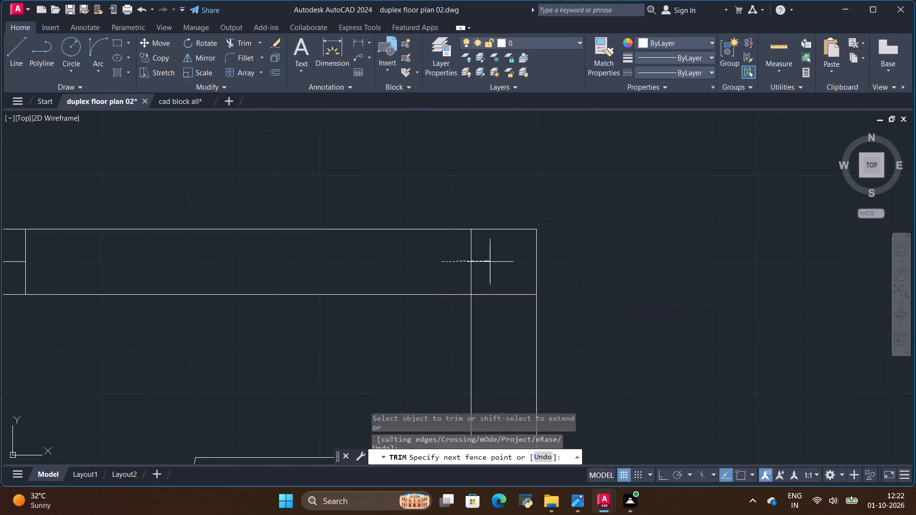
left_click_drag(490, 262, 505, 300)
scroll(507, 217, "down", 6)
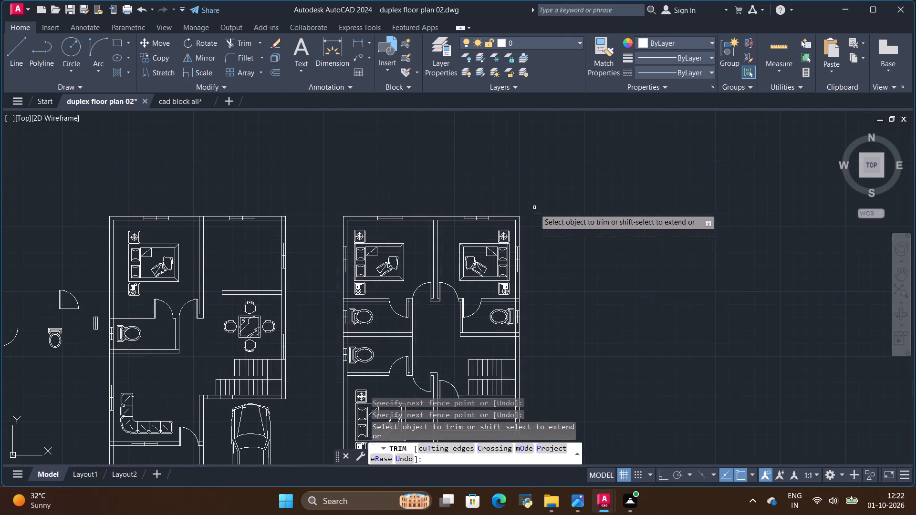
Trim the overlapping lines where the right-hand bathroom's top and bottom walls meet the first floor's right outer wall.
scroll(518, 305, "up", 6)
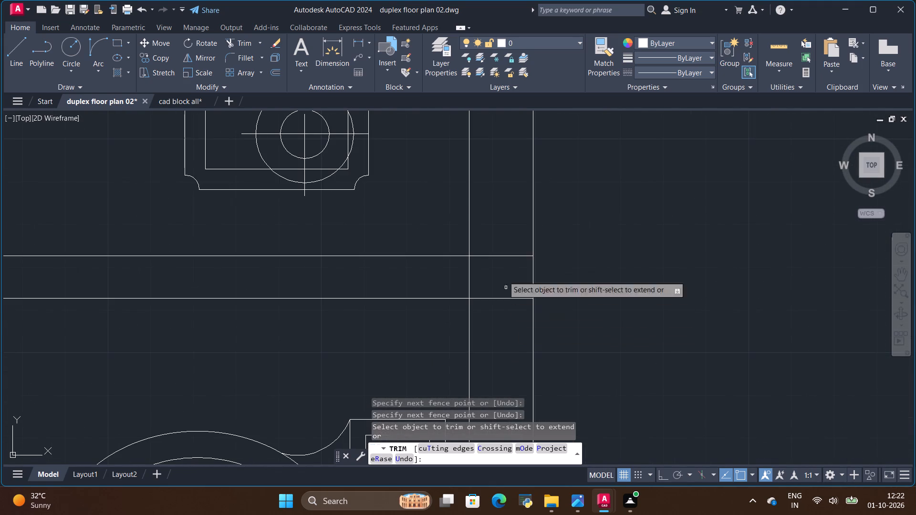
left_click_drag(497, 227, 454, 273)
scroll(525, 237, "down", 2)
scroll(549, 206, "down", 3)
scroll(552, 237, "up", 2)
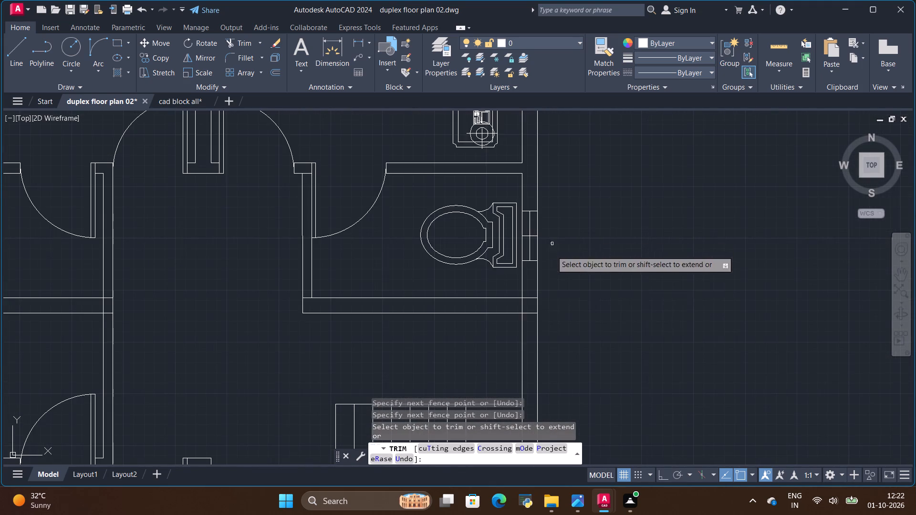
scroll(530, 315, "up", 3)
left_click_drag(530, 227, 527, 313)
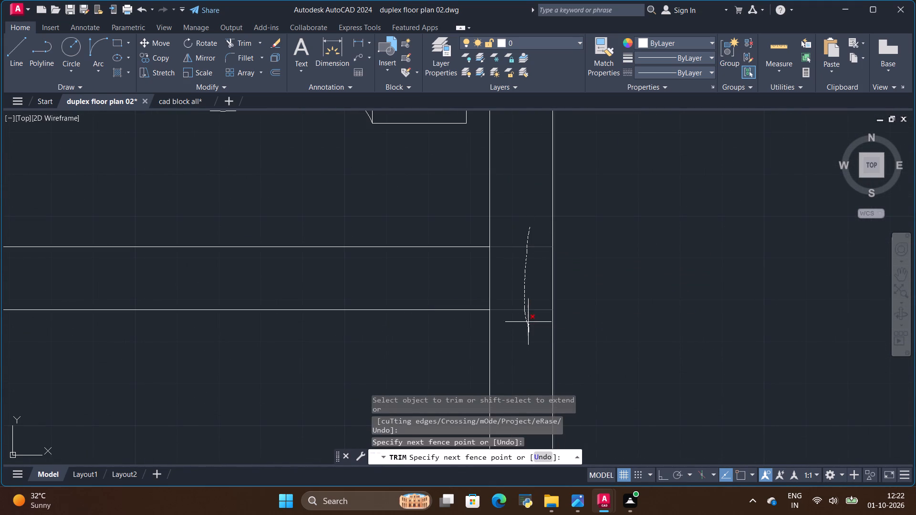
left_click_drag(527, 313, 457, 286)
Trim the overlapping lines at the right-hand bathroom's lower-left corner and where its left wall meets the wall end beside its door.
scroll(589, 265, "down", 3)
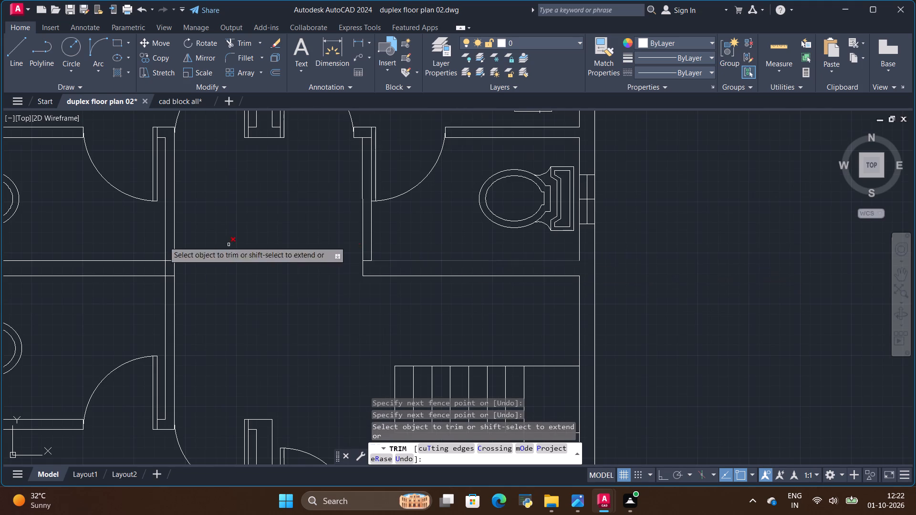
scroll(373, 243, "up", 3)
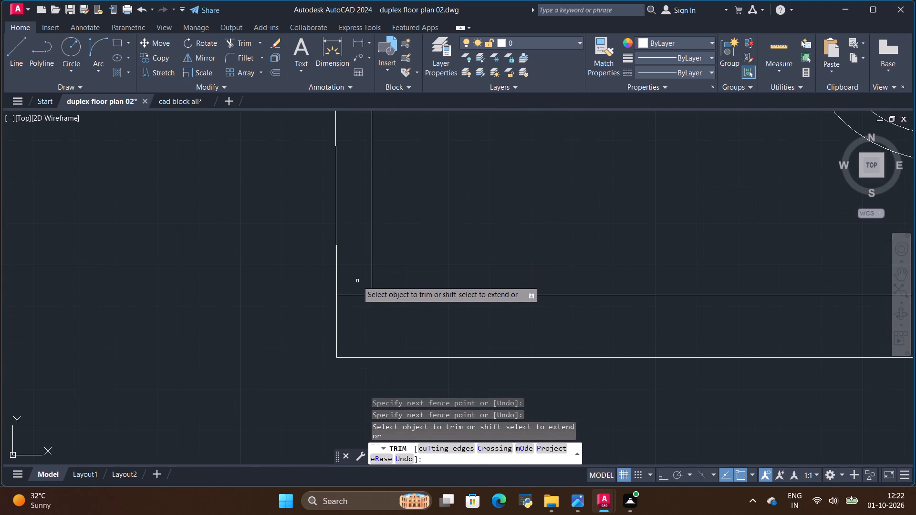
left_click_drag(357, 281, 359, 303)
scroll(410, 324, "down", 3)
scroll(386, 163, "up", 2)
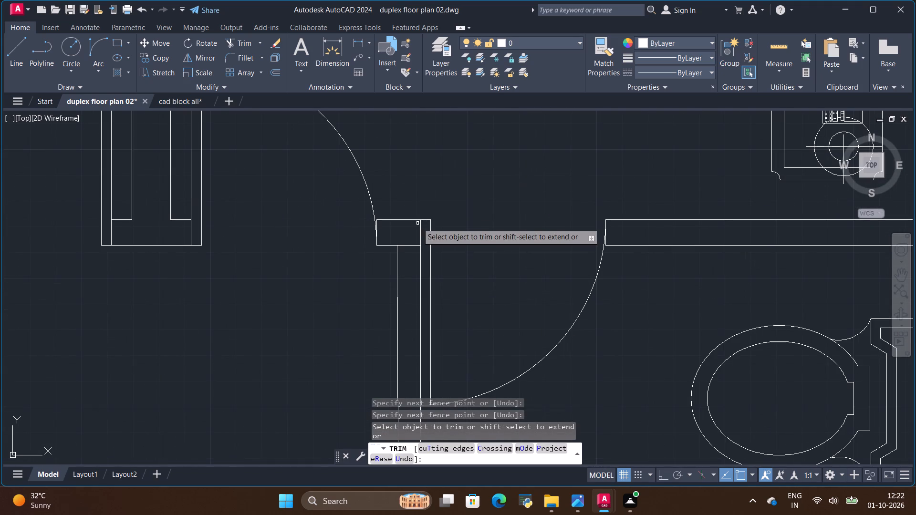
scroll(415, 236, "up", 2)
left_click_drag(399, 239, 401, 280)
scroll(425, 234, "down", 4)
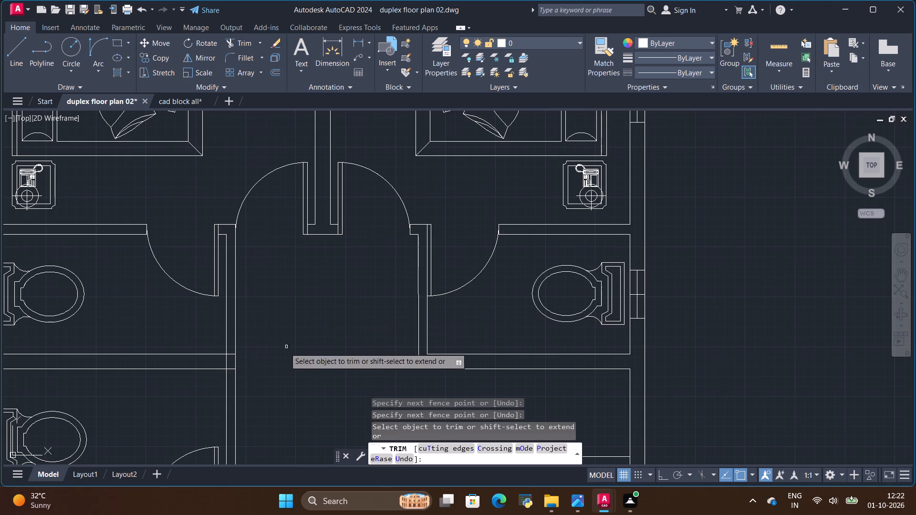
Trim the overlapping lines at both ends of the wall dividing the two left-hand bathrooms, at the corridor wall and the left outer wall.
scroll(198, 379, "up", 3)
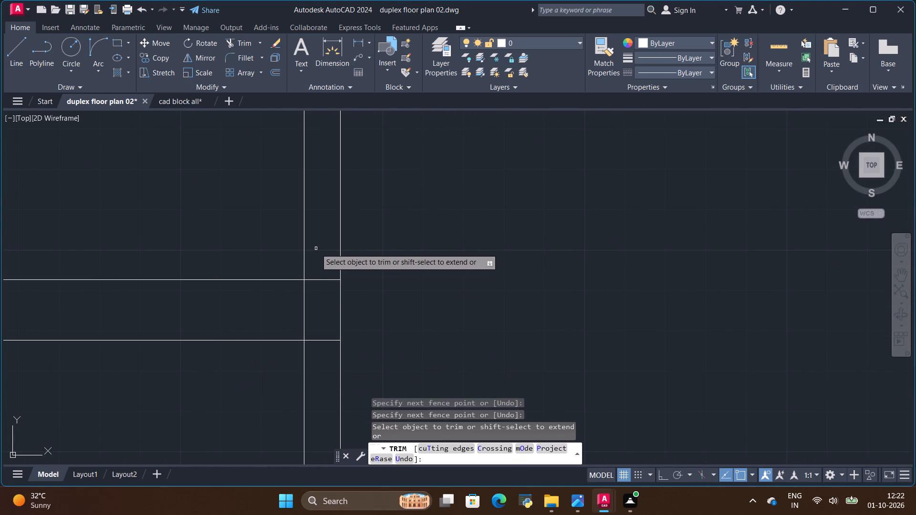
left_click_drag(316, 250, 281, 314)
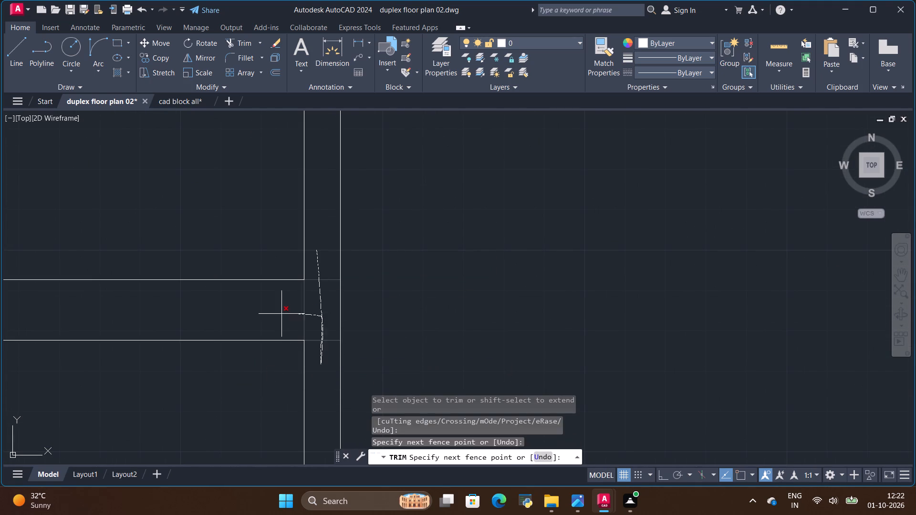
left_click_drag(281, 314, 282, 314)
scroll(506, 291, "down", 3)
scroll(212, 292, "up", 4)
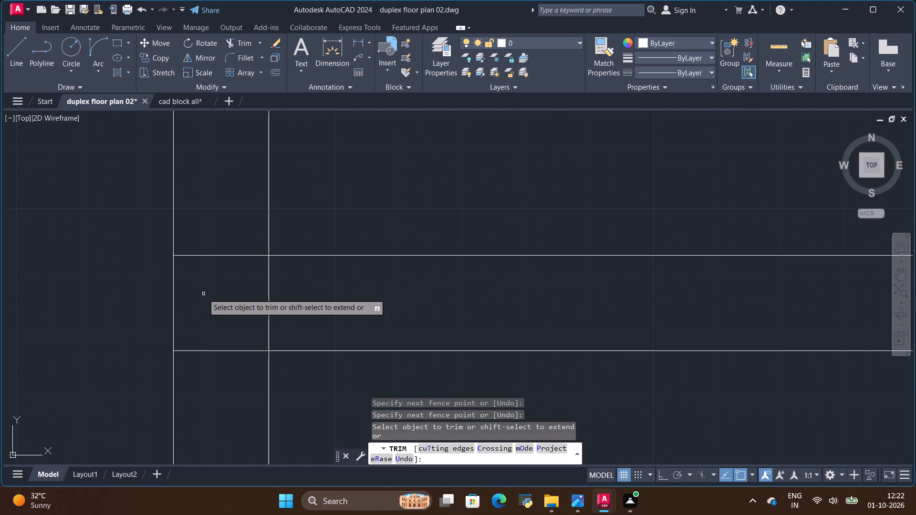
left_click_drag(219, 215, 238, 370)
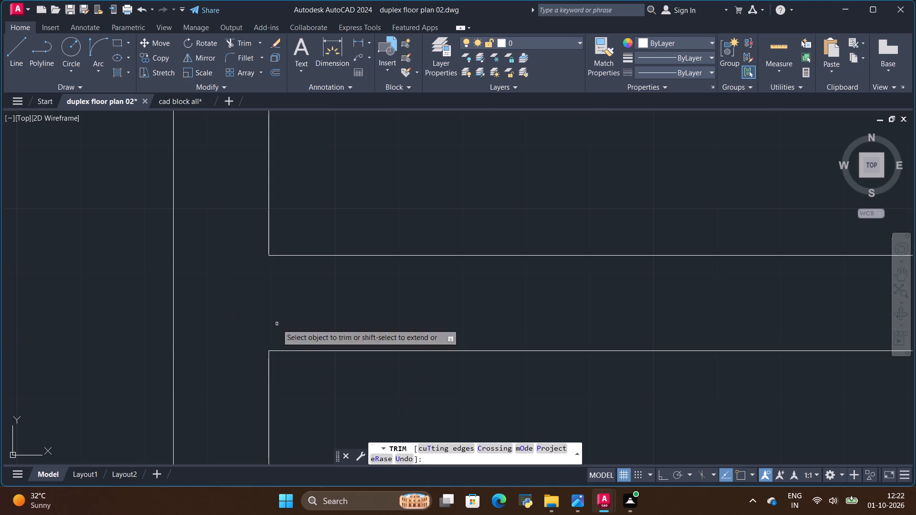
Trim the left outer wall's inner line where the upper-left bathroom's top wall and the lower-left bathroom's bottom wall join it.
scroll(304, 309, "down", 5)
scroll(304, 177, "up", 3)
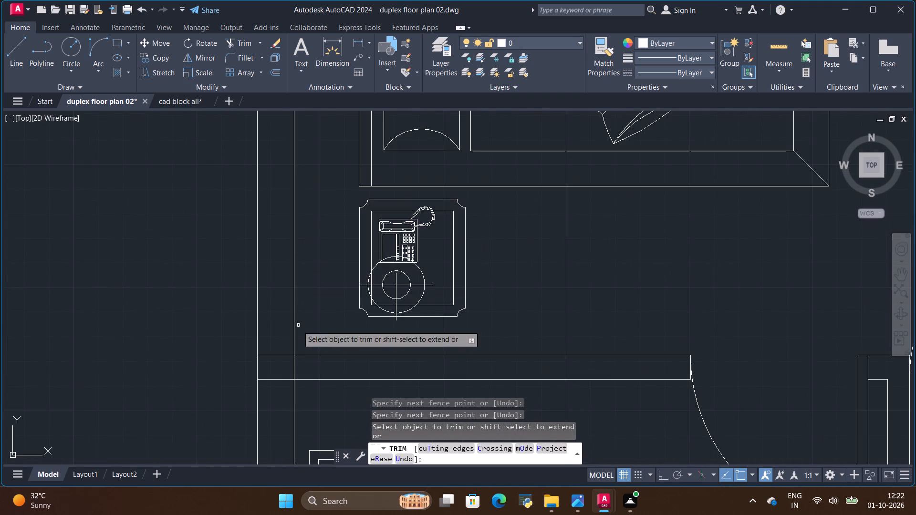
scroll(287, 399, "up", 1)
left_click_drag(331, 351, 284, 340)
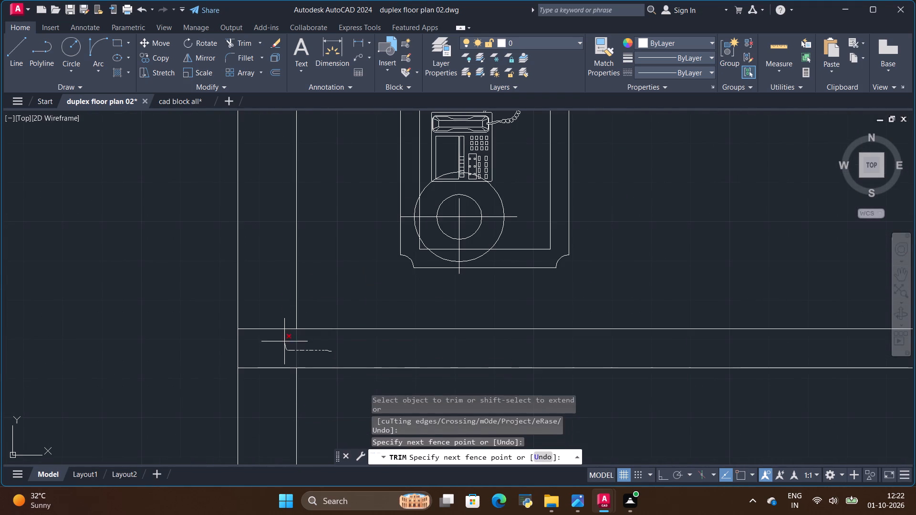
left_click_drag(284, 340, 278, 376)
scroll(331, 272, "down", 5)
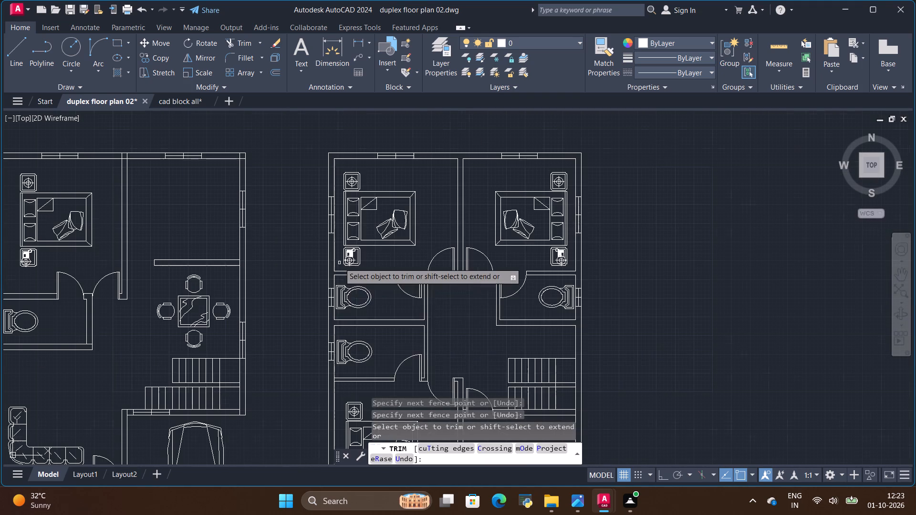
scroll(333, 390, "up", 6)
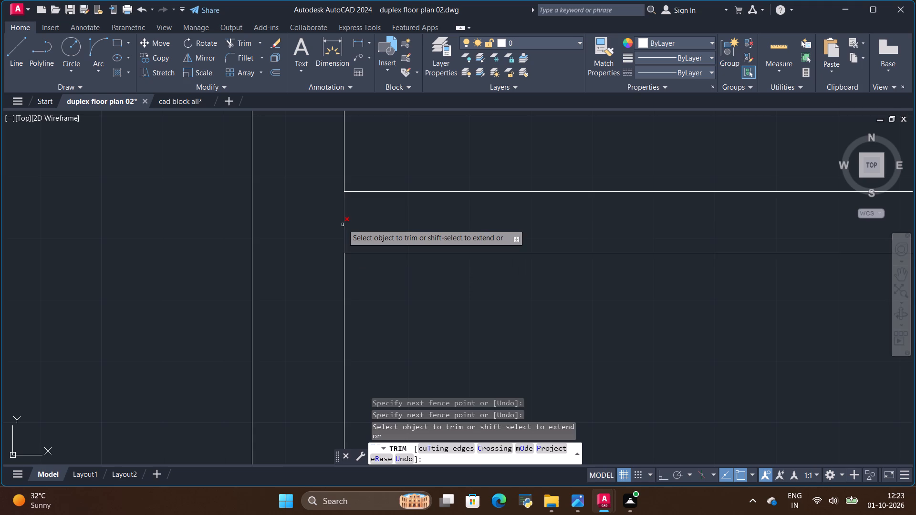
left_click_drag(358, 214, 323, 217)
Trim the overlapping line where the bottom wall of the room below the stairs meets the lower bedroom's right wall.
scroll(237, 234, "down", 3)
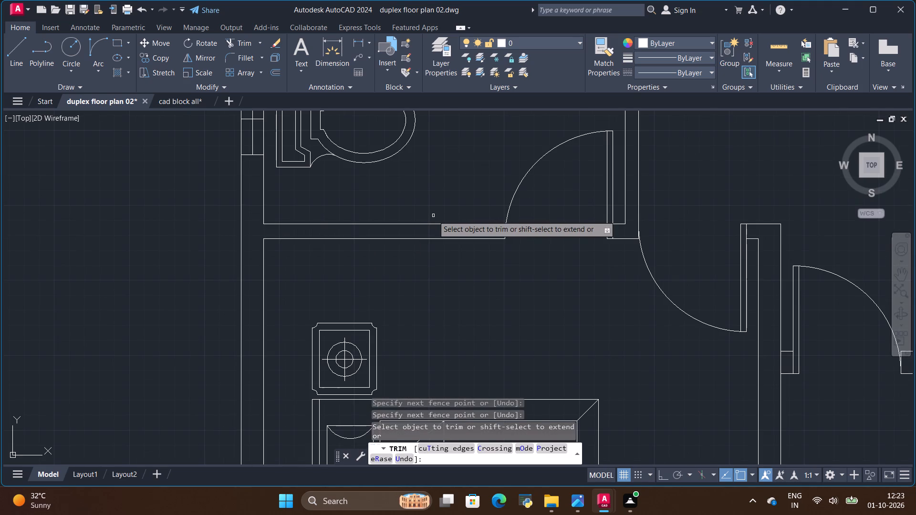
scroll(433, 216, "down", 3)
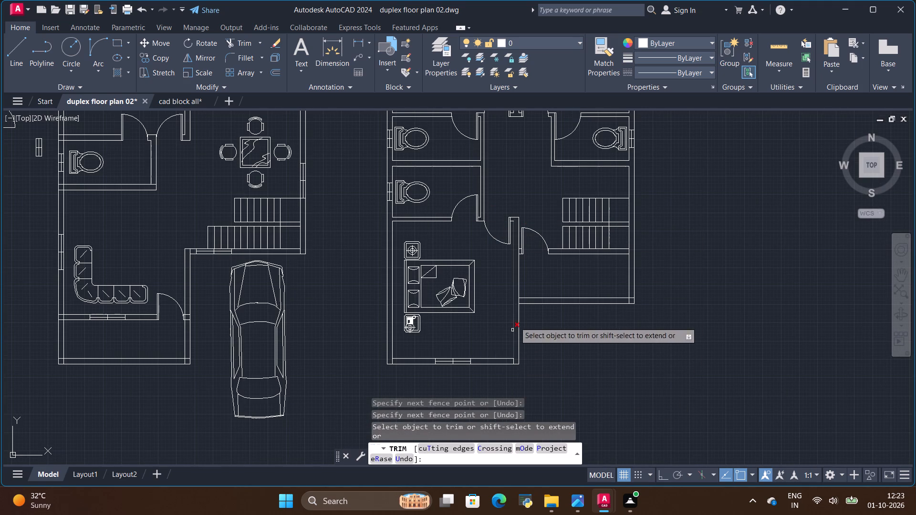
scroll(519, 300, "up", 4)
left_click_drag(517, 284, 498, 288)
scroll(474, 296, "down", 1)
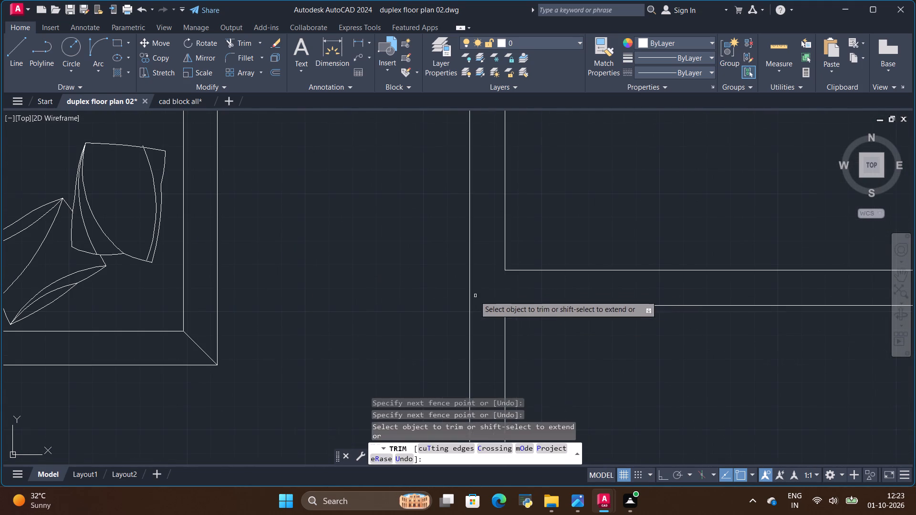
Trim the overlapping inner wall lines at the lower bedroom's bottom-right and bottom-left corners on the first floor.
scroll(474, 296, "down", 3)
scroll(469, 356, "up", 6)
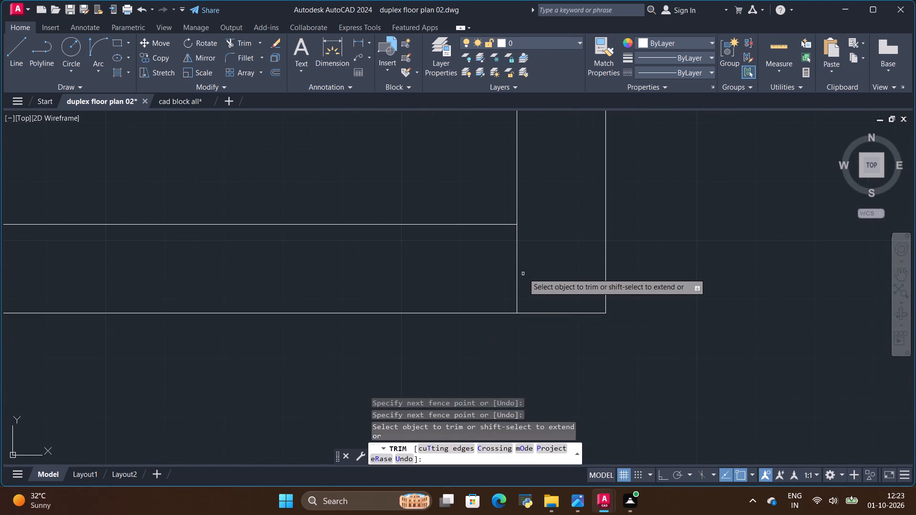
left_click_drag(527, 268, 496, 275)
scroll(532, 308, "down", 6)
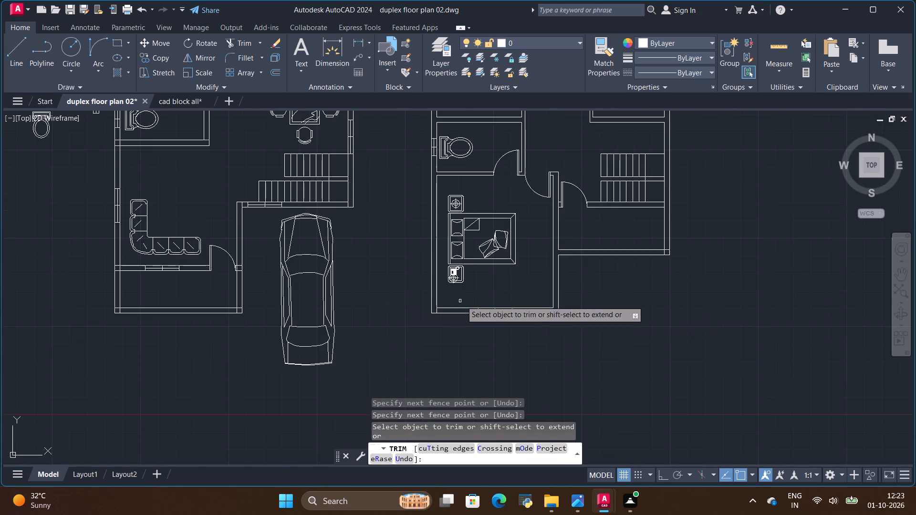
scroll(462, 301, "up", 1)
scroll(404, 320, "up", 5)
left_click_drag(435, 315, 398, 315)
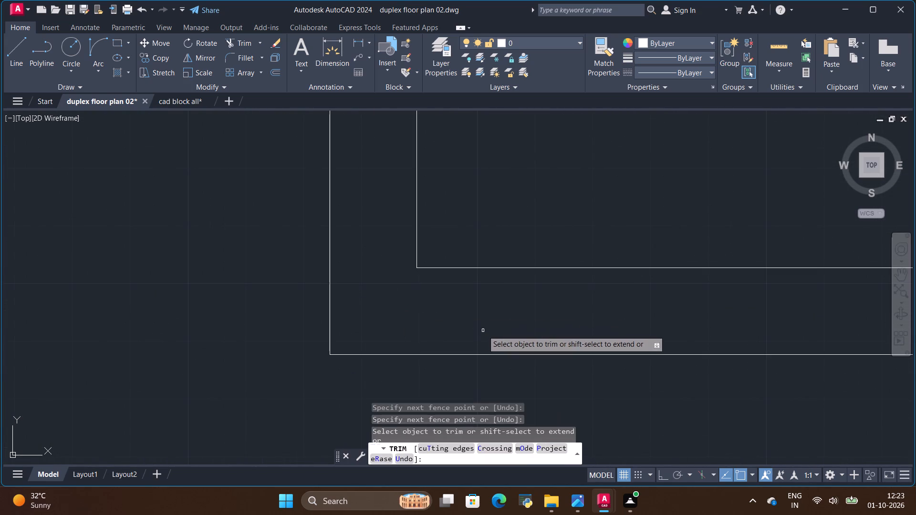
Inspect the first floor plan's walls from bottom to top for junctions that still have overlapping lines.
scroll(484, 333, "down", 6)
scroll(473, 188, "up", 2)
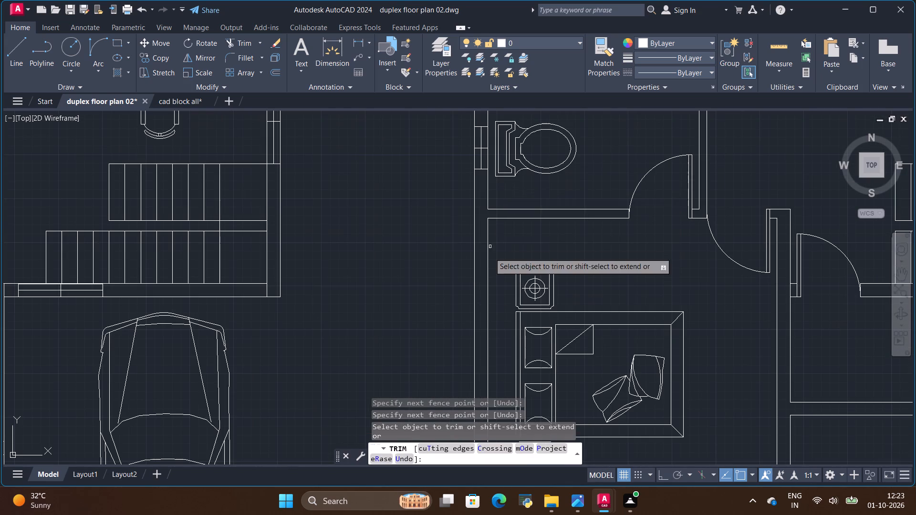
scroll(488, 267, "down", 2)
scroll(560, 173, "up", 2)
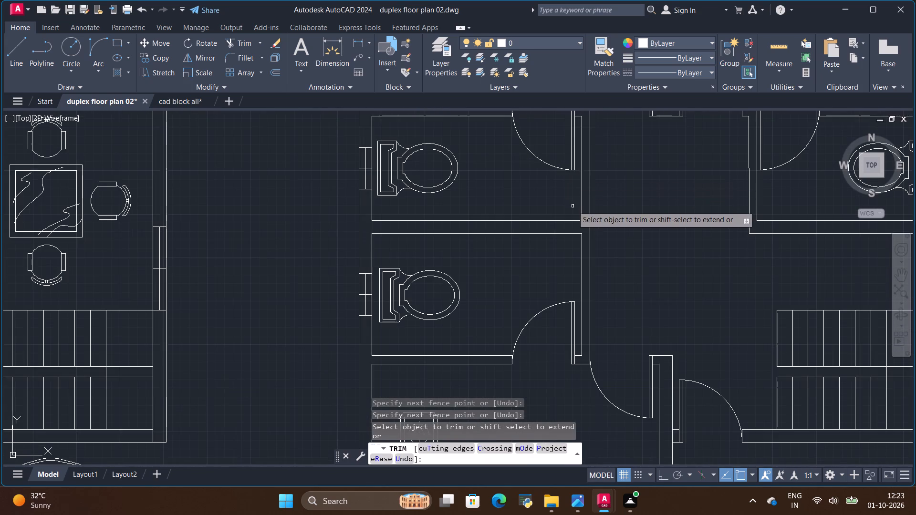
scroll(572, 206, "down", 2)
scroll(532, 138, "up", 2)
scroll(529, 239, "down", 3)
scroll(528, 157, "up", 3)
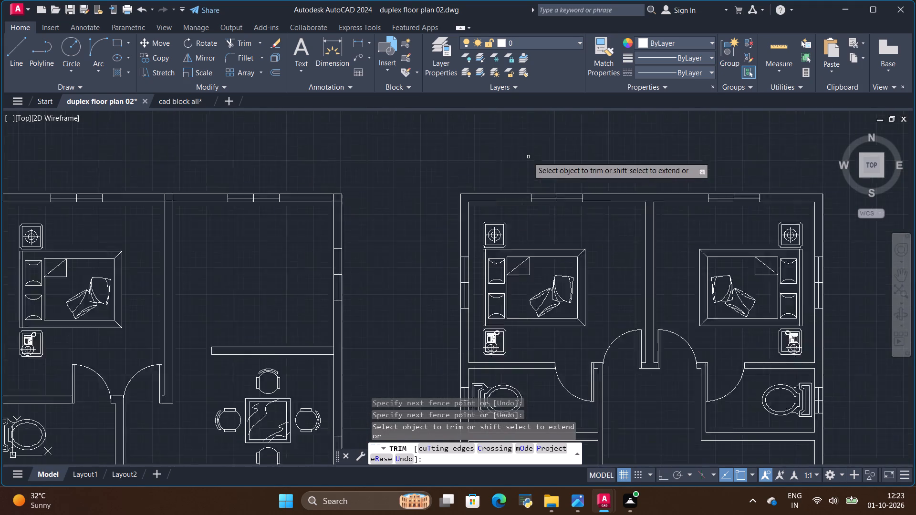
scroll(397, 211, "down", 1)
scroll(445, 257, "down", 2)
scroll(538, 280, "up", 3)
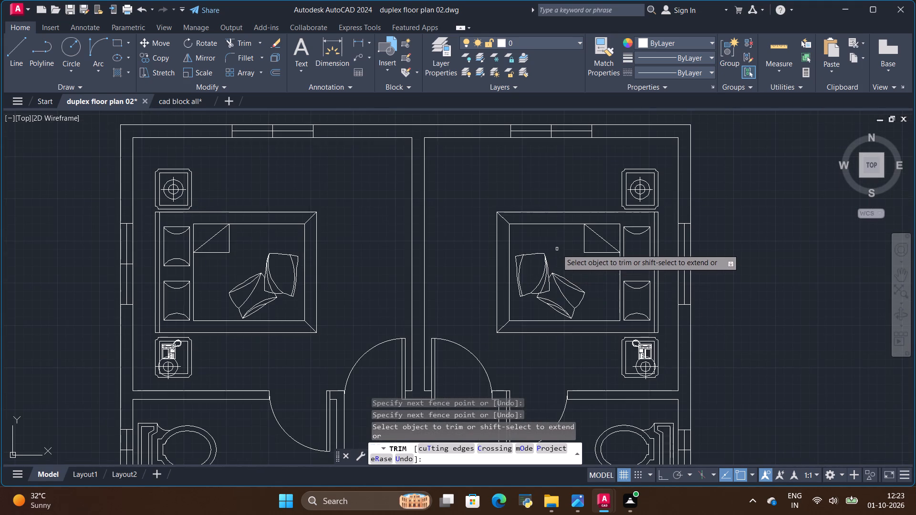
scroll(557, 246, "down", 2)
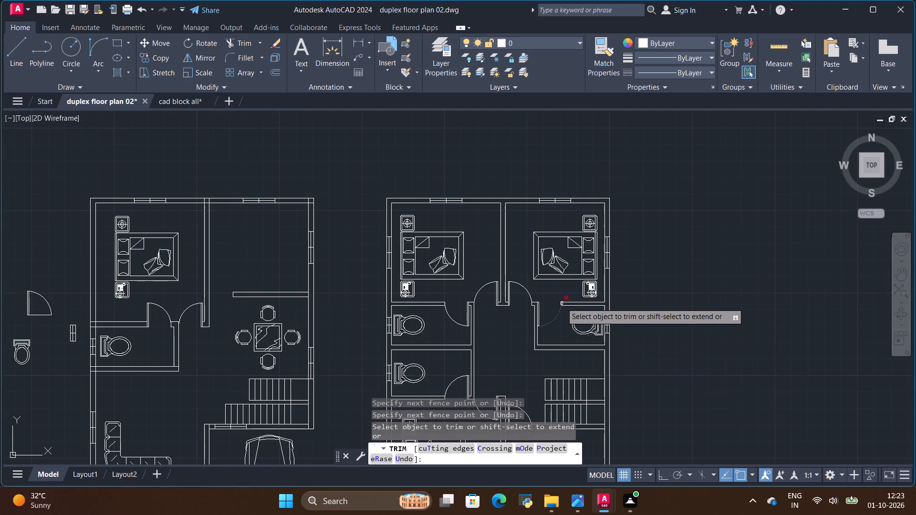
scroll(562, 303, "down", 1)
Trim the overlapping right outer wall lines at the lower-right corner of the room below the stairs and at its top wall.
scroll(569, 422, "up", 3)
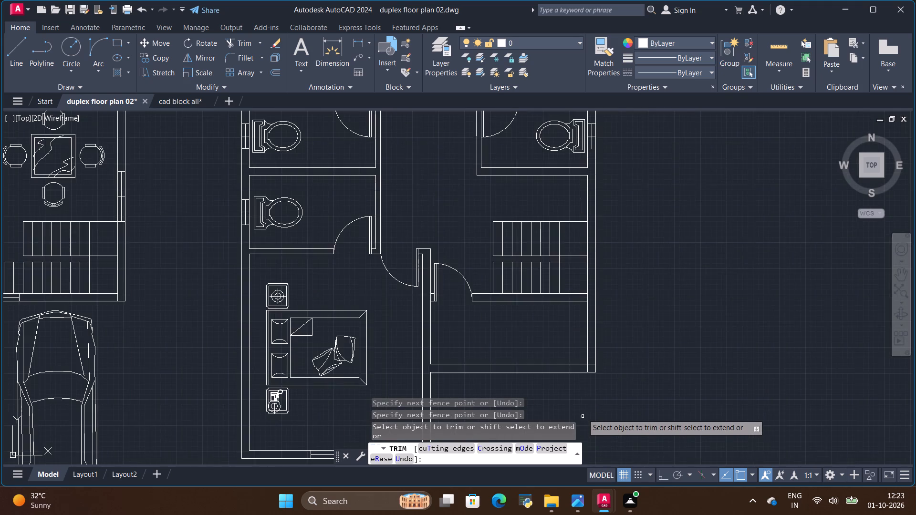
scroll(583, 413, "up", 2)
scroll(605, 316, "up", 1)
left_click_drag(590, 256, 590, 276)
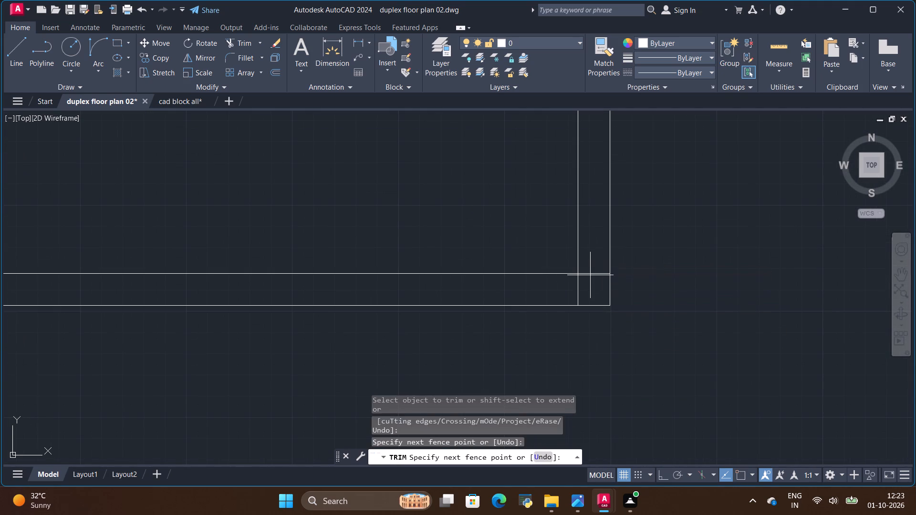
left_click_drag(590, 276, 569, 290)
scroll(605, 352, "down", 3)
scroll(596, 253, "up", 2)
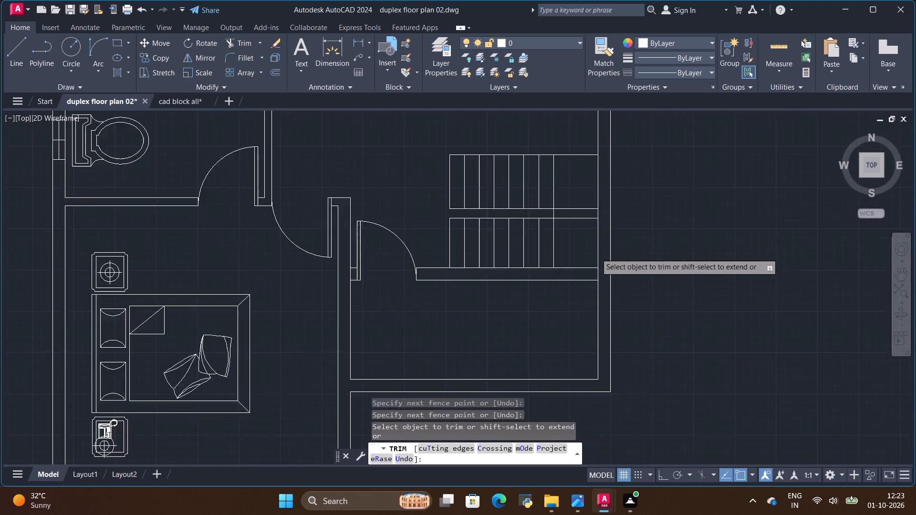
scroll(605, 284, "up", 2)
left_click_drag(603, 284, 557, 286)
Trim the overlapping line where the short wall stub beside the door of the room below the stairs meets the bedroom wall.
scroll(623, 323, "down", 3)
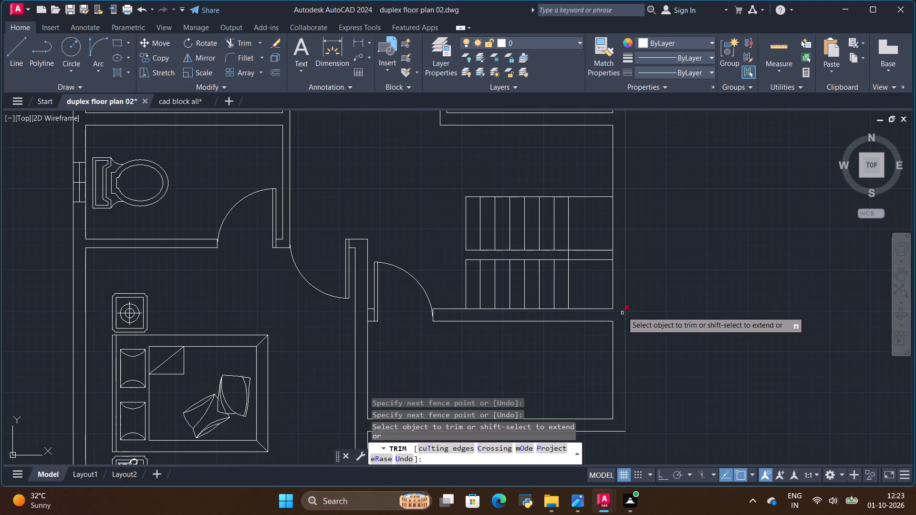
scroll(614, 252, "up", 2)
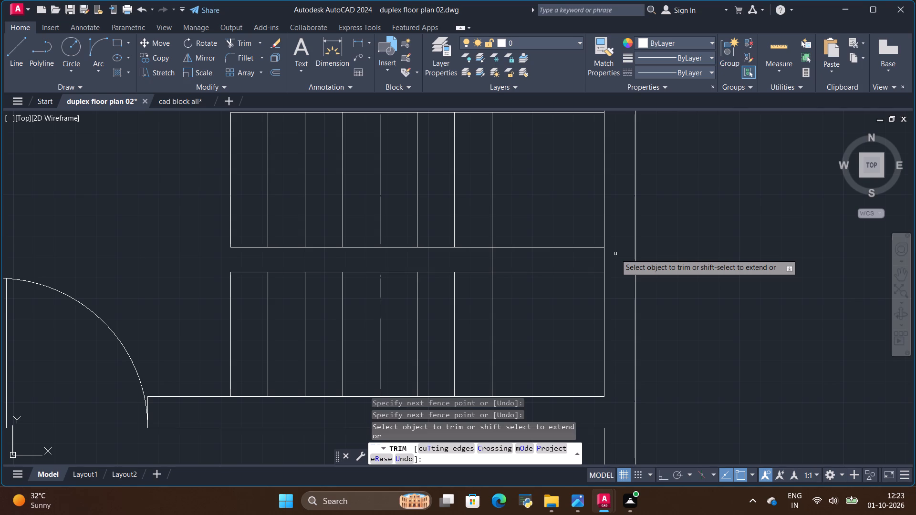
scroll(615, 263, "down", 3)
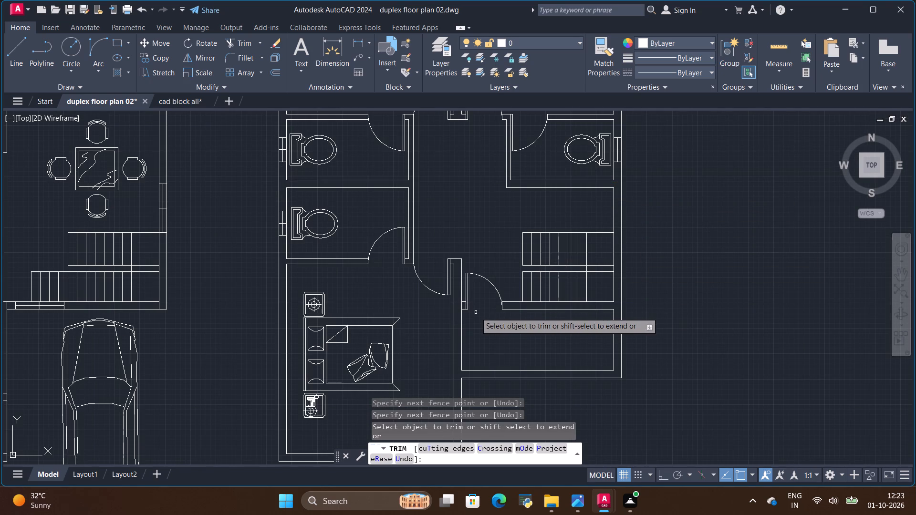
scroll(452, 307, "up", 5)
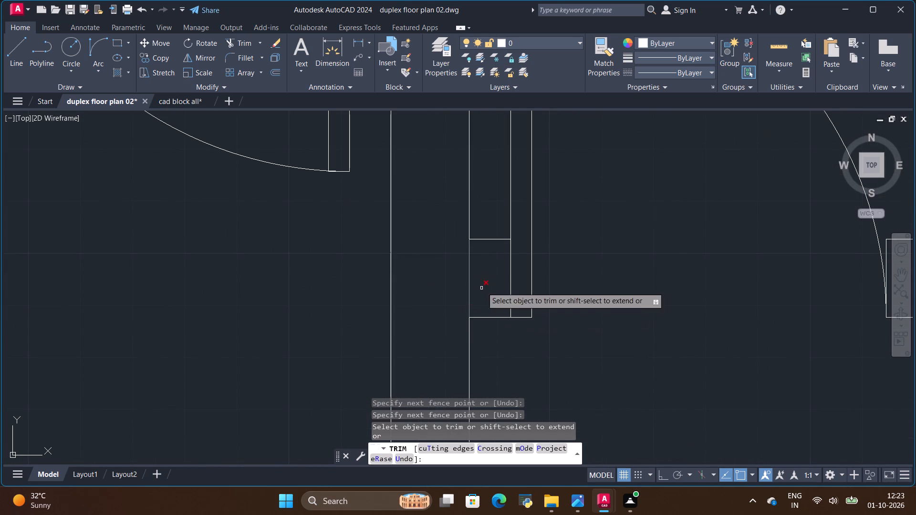
left_click_drag(493, 257, 455, 292)
scroll(494, 317, "down", 3)
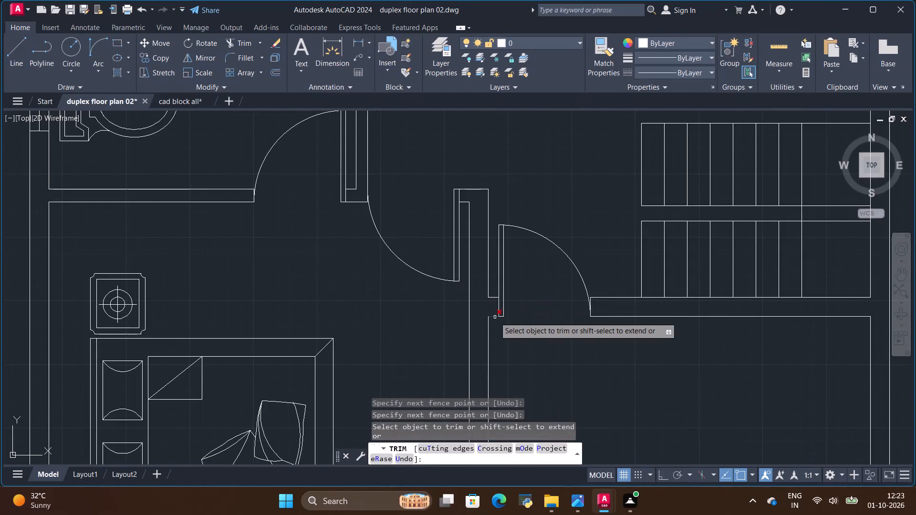
scroll(480, 265, "down", 4)
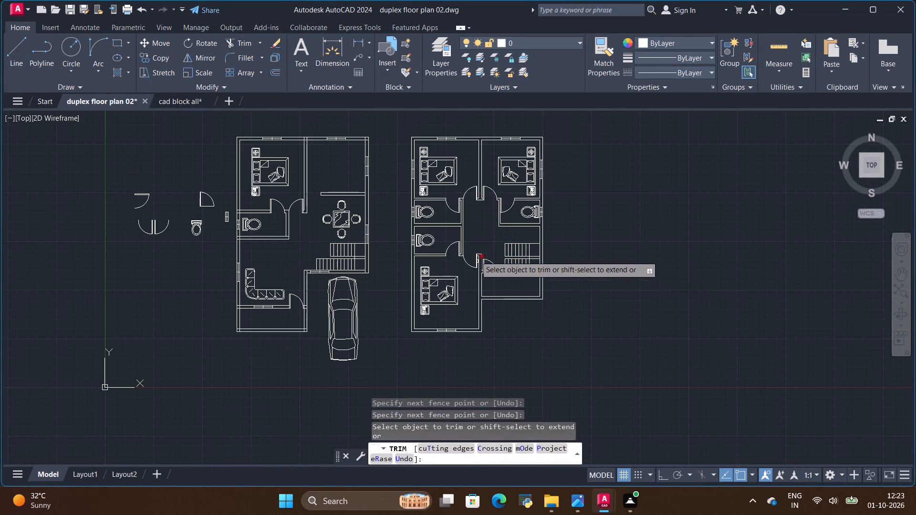
Trim the overlapping lines where the ground floor bedroom's partition wall meets the top outer wall.
scroll(468, 126, "up", 1)
scroll(492, 233, "up", 3)
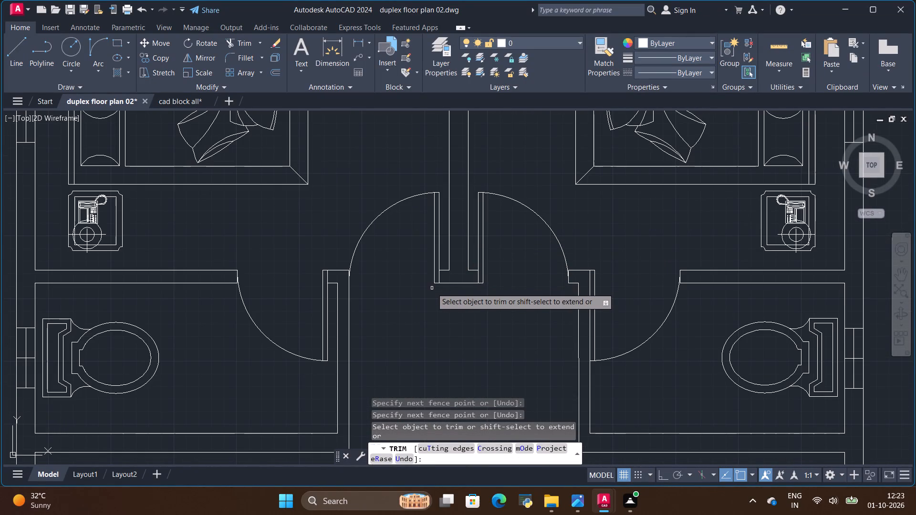
scroll(581, 290, "down", 2)
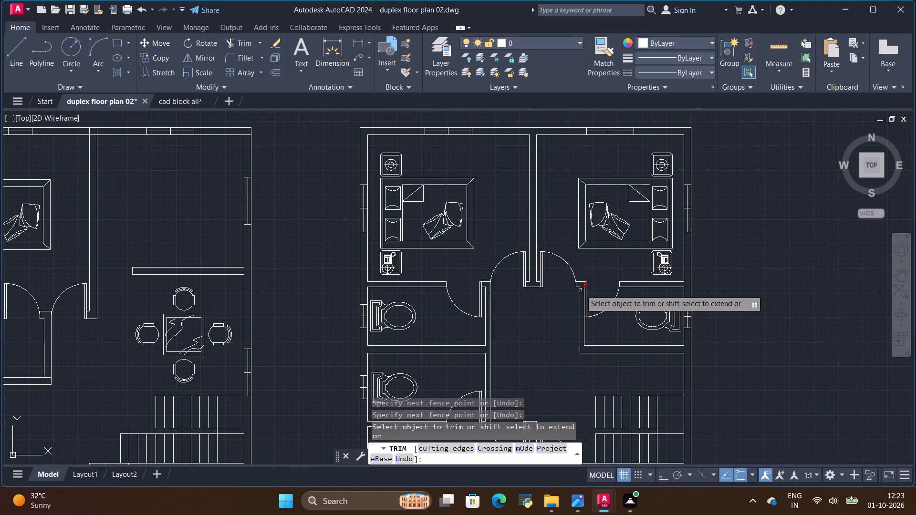
scroll(581, 290, "down", 2)
scroll(580, 248, "down", 2)
scroll(530, 299, "up", 2)
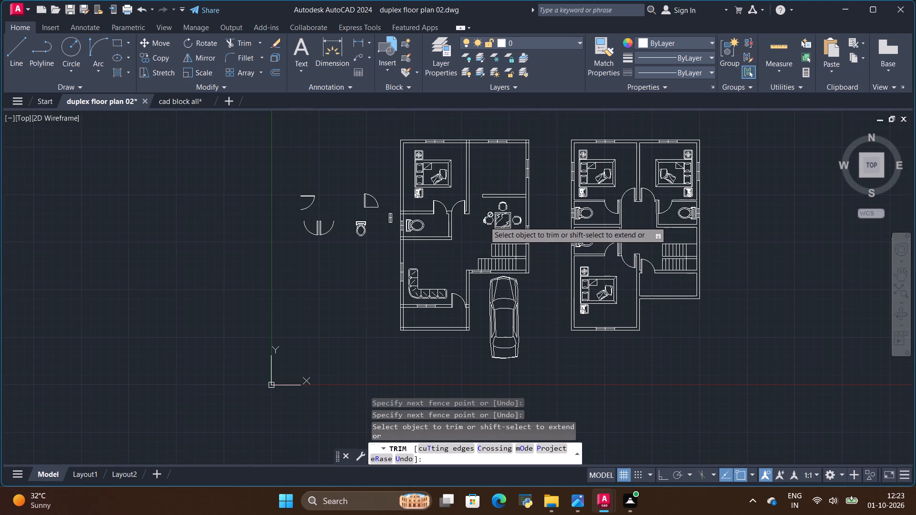
scroll(401, 134, "up", 2)
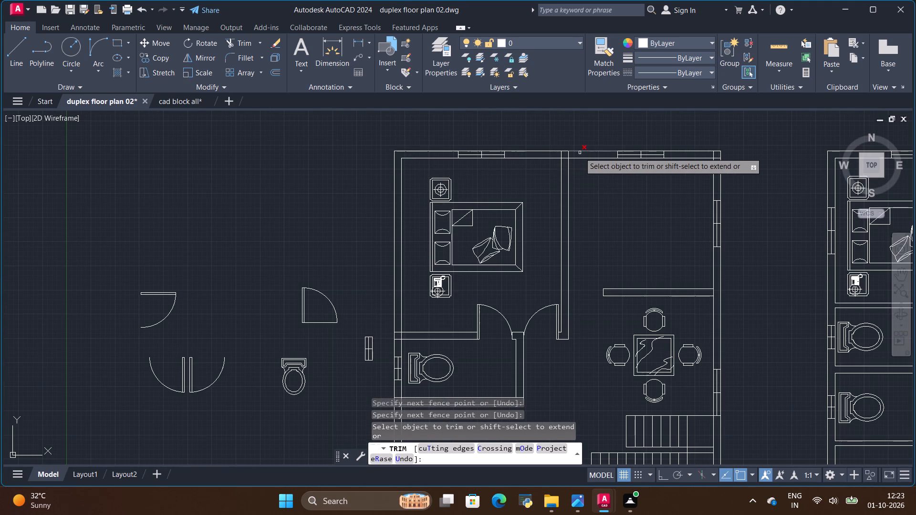
scroll(580, 153, "up", 4)
scroll(526, 155, "up", 2)
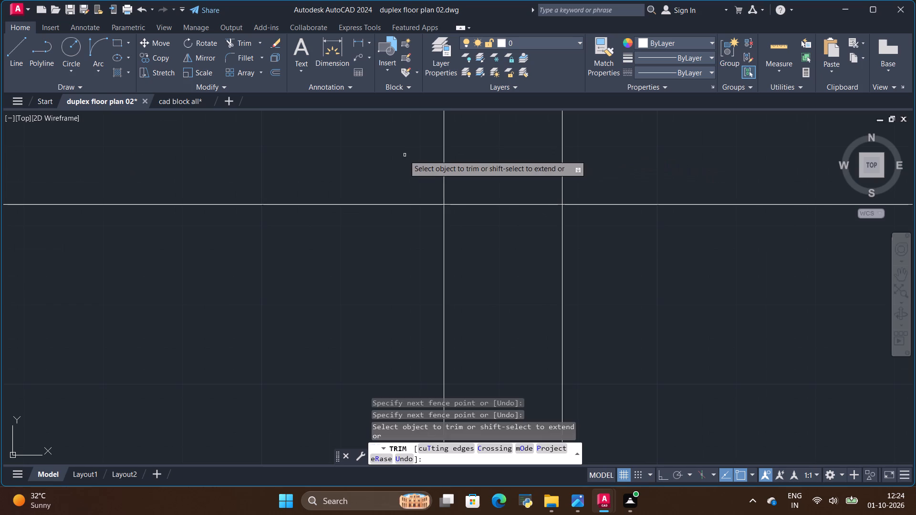
left_click_drag(404, 155, 508, 252)
Trim the right outer wall's inner line where the short partition above the ground floor dining table joins it.
scroll(377, 245, "down", 3)
scroll(473, 204, "down", 5)
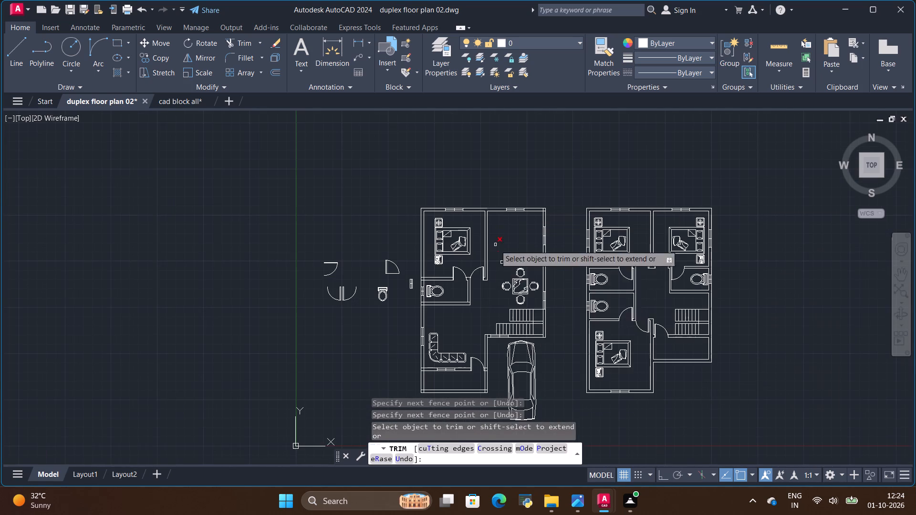
scroll(544, 261, "up", 5)
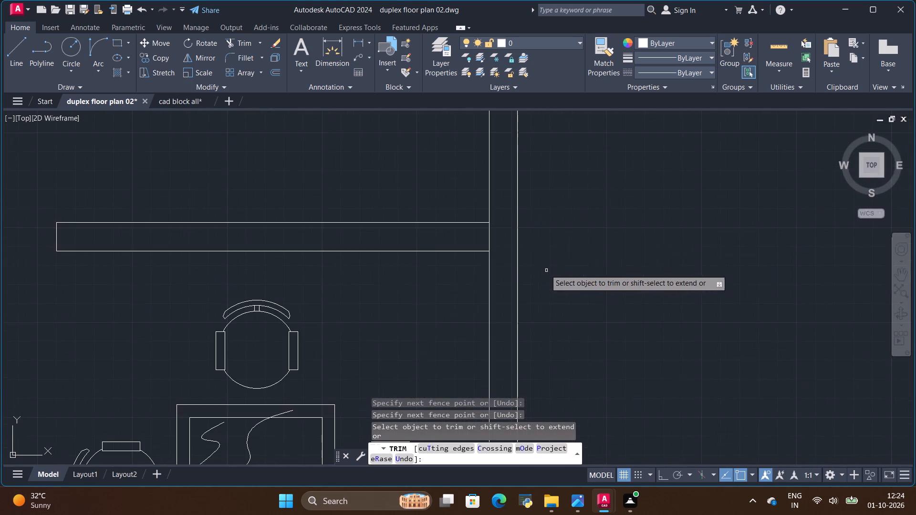
scroll(506, 240, "up", 1)
left_click_drag(503, 234, 474, 234)
Trim the overlapping inner wall lines at the ground floor's outer corner beside the bottom of the stairs.
scroll(510, 227, "down", 4)
scroll(528, 272, "down", 2)
scroll(517, 335, "up", 3)
scroll(521, 290, "up", 5)
left_click_drag(525, 278, 450, 344)
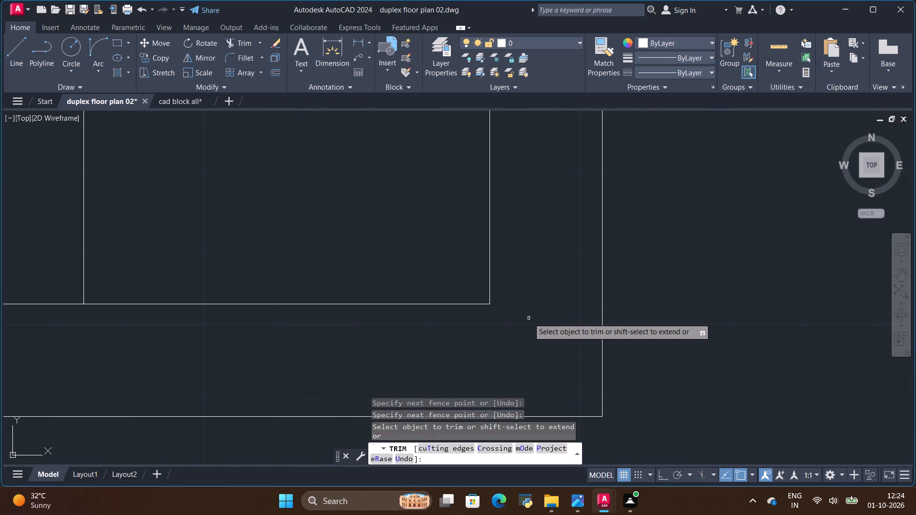
Trim the overlapping lines at the wall corner beside the window below the ground floor stairs.
scroll(539, 305, "down", 3)
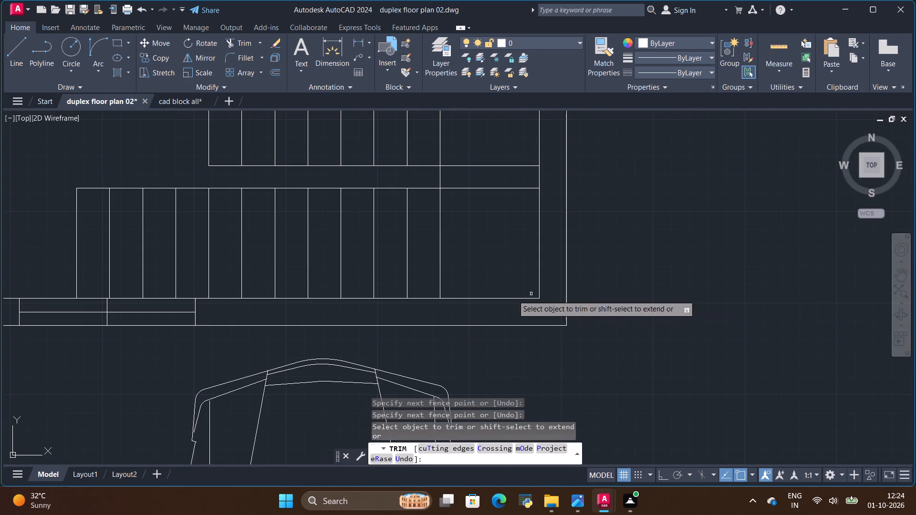
scroll(454, 304, "down", 2)
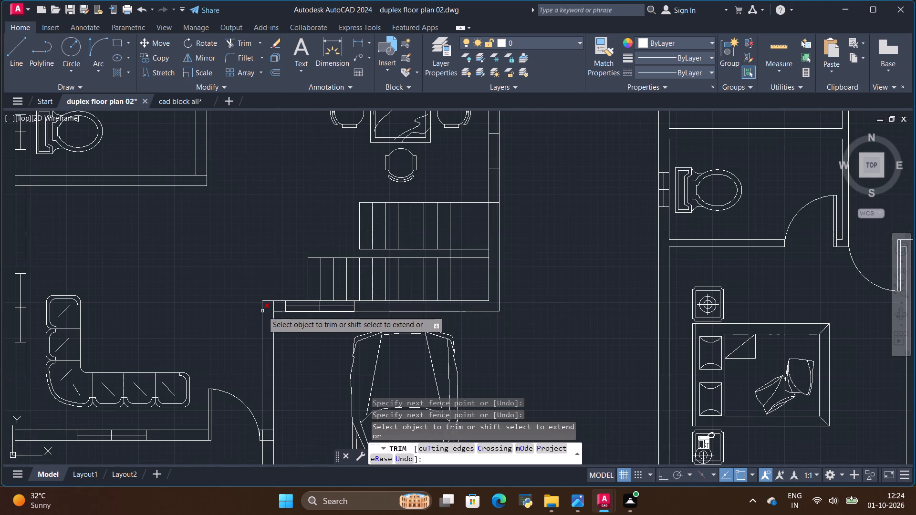
scroll(265, 310, "up", 4)
left_click_drag(306, 305, 263, 301)
Trim the overlapping lines where the short stub beside the ground floor entrance door meets the right wall.
scroll(332, 297, "down", 5)
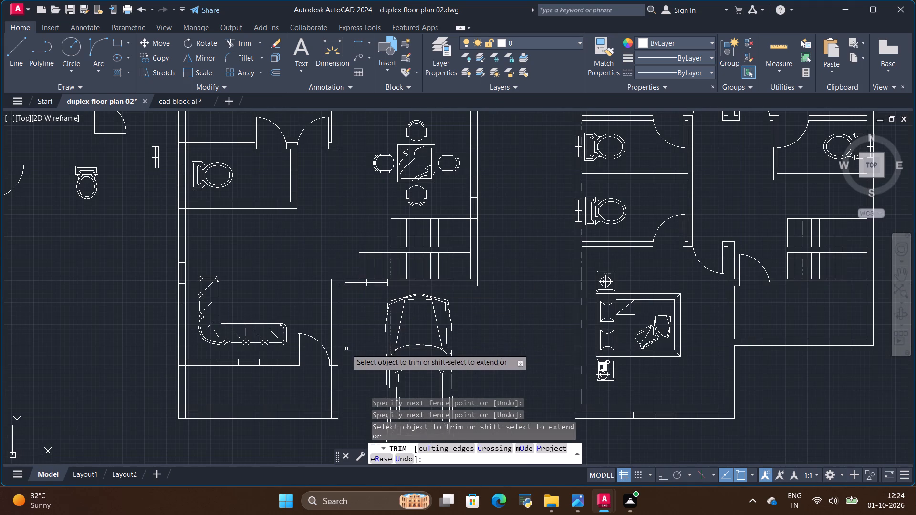
scroll(343, 302, "up", 2)
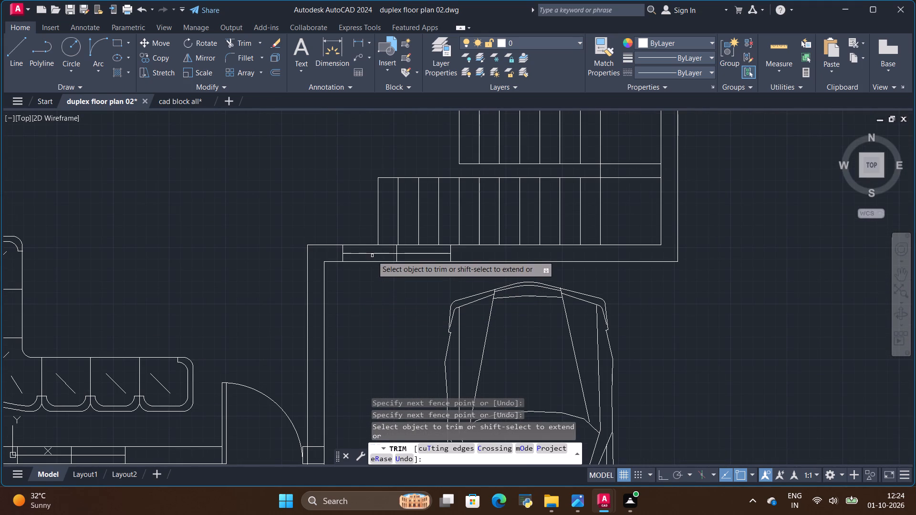
scroll(365, 283, "down", 2)
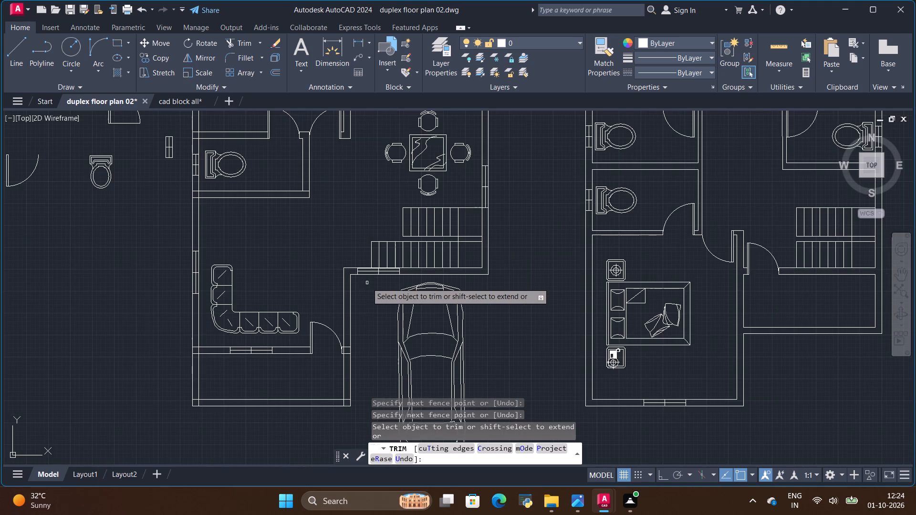
scroll(346, 369, "up", 2)
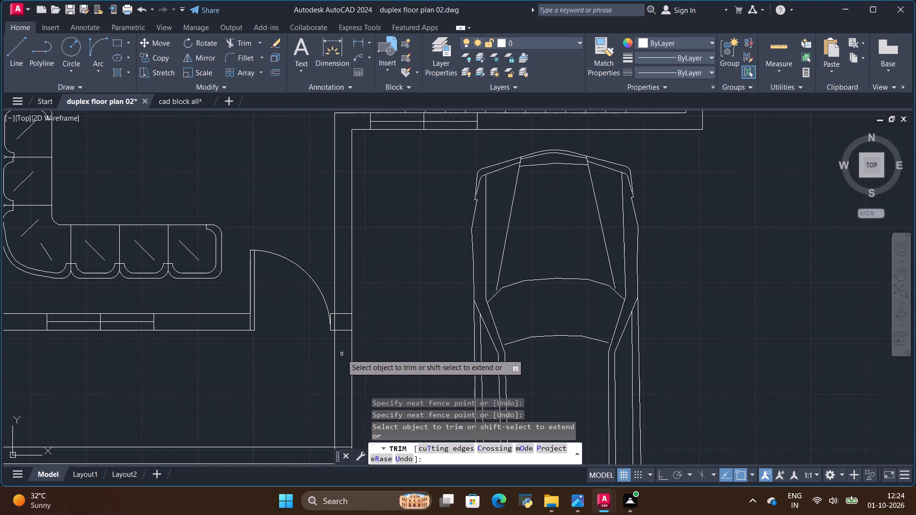
scroll(342, 335, "up", 3)
left_click_drag(345, 239, 355, 371)
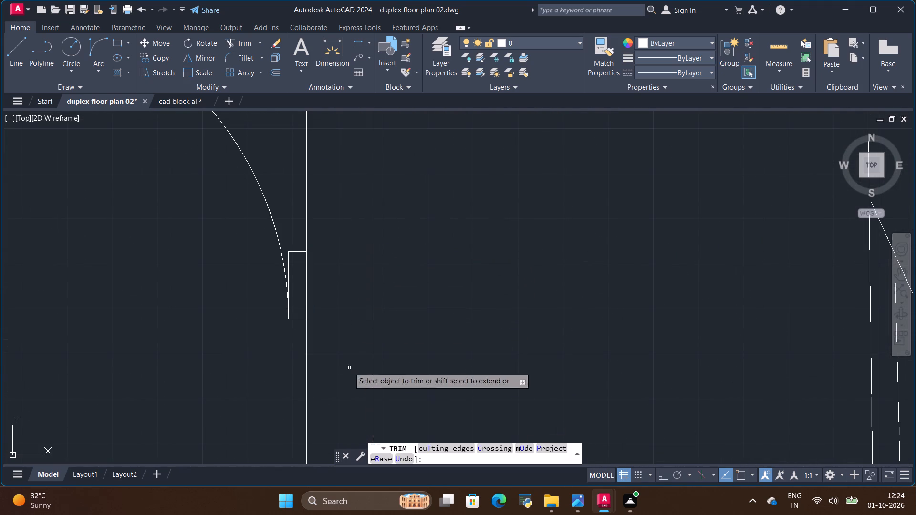
left_click_drag(333, 288, 304, 291)
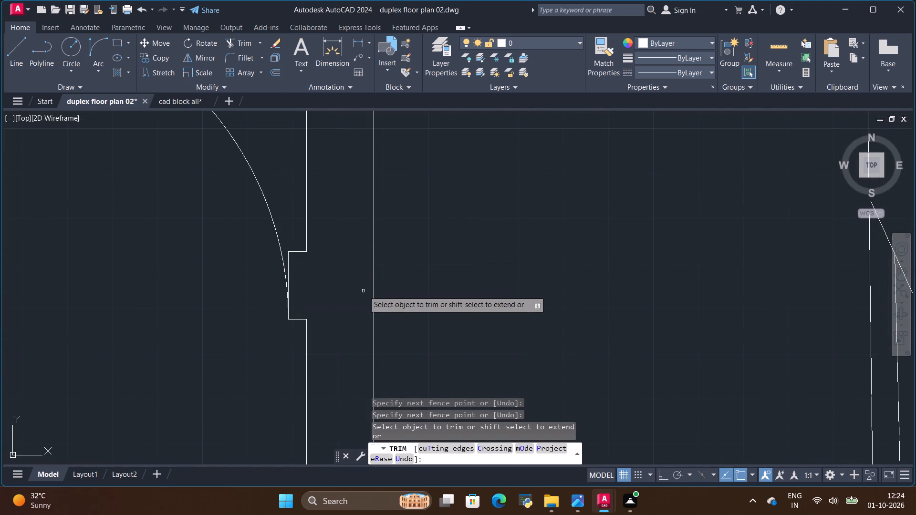
Draw a line across the right wall's thickness, level with the lower edge of the entrance door's wall stub.
scroll(384, 288, "down", 3)
scroll(426, 273, "down", 1)
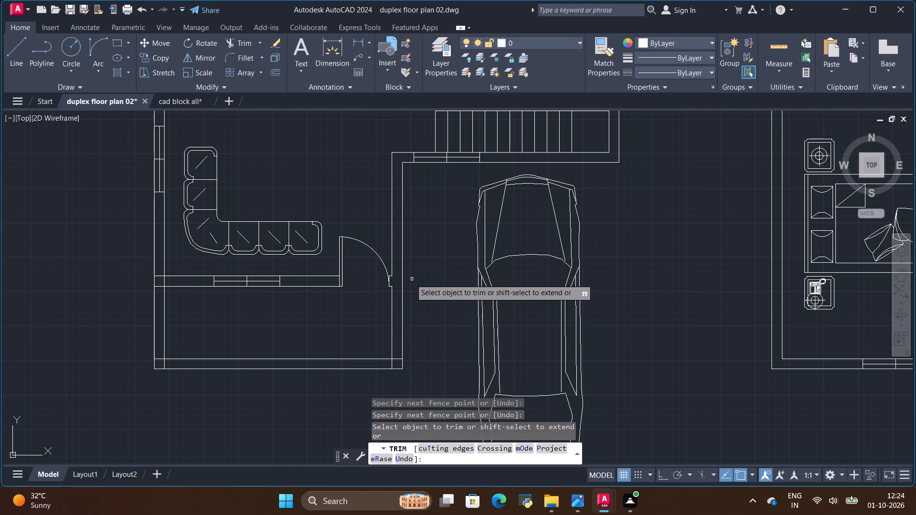
left_click(10, 41)
scroll(396, 296, "up", 3)
left_click(381, 279)
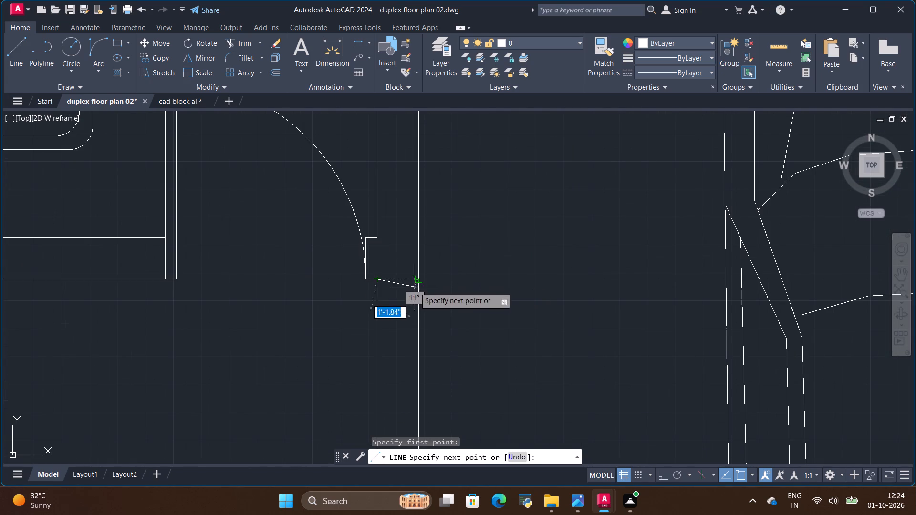
left_click(421, 281)
key("Escape")
scroll(434, 242, "down", 2)
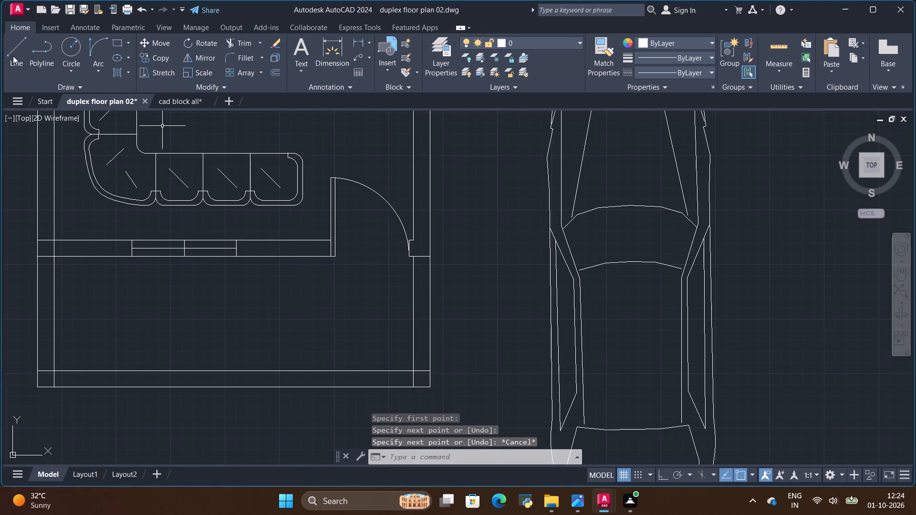
Trim the overlapping inner wall lines at the bottom-right and bottom-left corners of the ground floor porch.
left_click(242, 39)
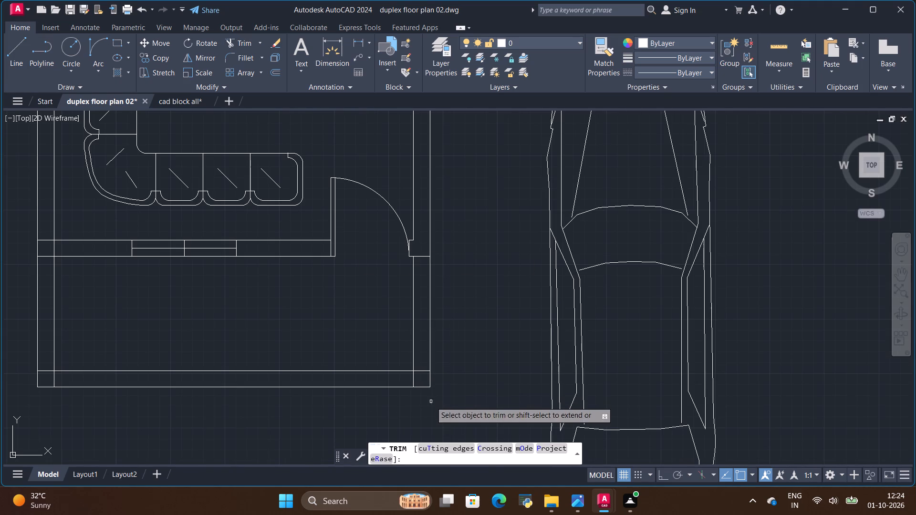
scroll(425, 413, "up", 3)
left_click_drag(396, 224, 346, 270)
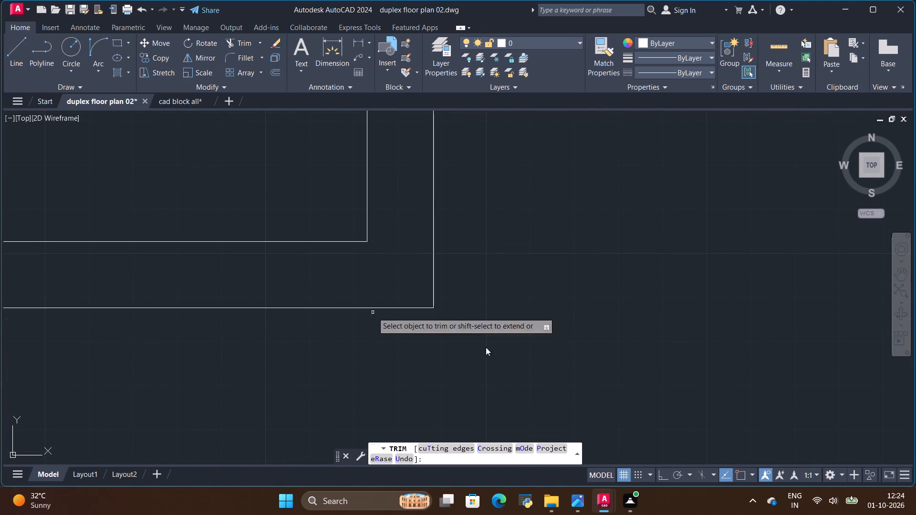
scroll(549, 336, "down", 4)
scroll(334, 319, "up", 4)
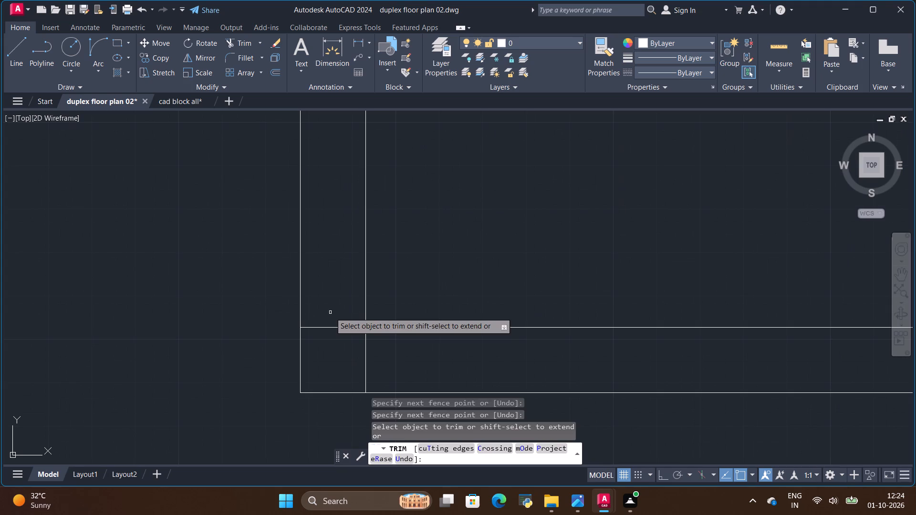
left_click_drag(330, 312, 387, 350)
Trim the overlapping lines where the wall between the living room and porch meets the left outer wall.
scroll(403, 364, "down", 3)
scroll(389, 216, "up", 2)
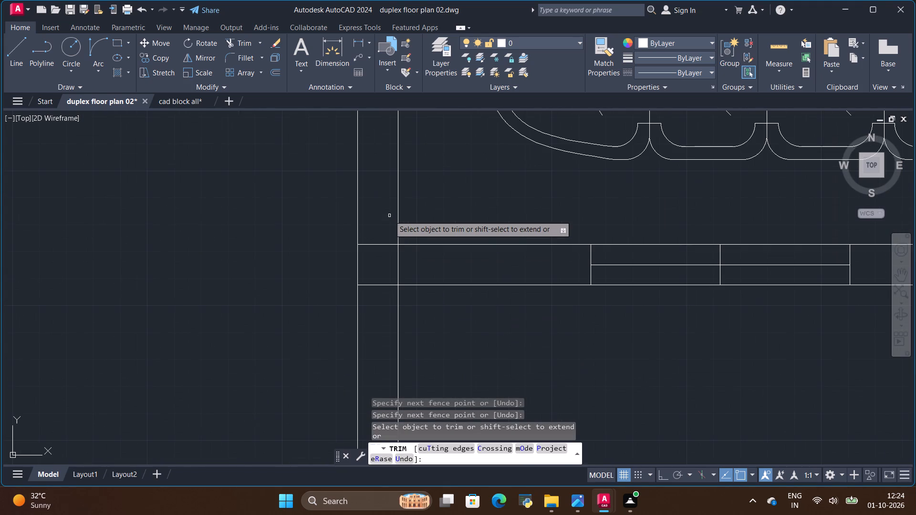
left_click_drag(388, 219, 412, 264)
scroll(373, 302, "up", 1)
scroll(362, 302, "down", 4)
scroll(408, 227, "up", 1)
scroll(408, 227, "down", 2)
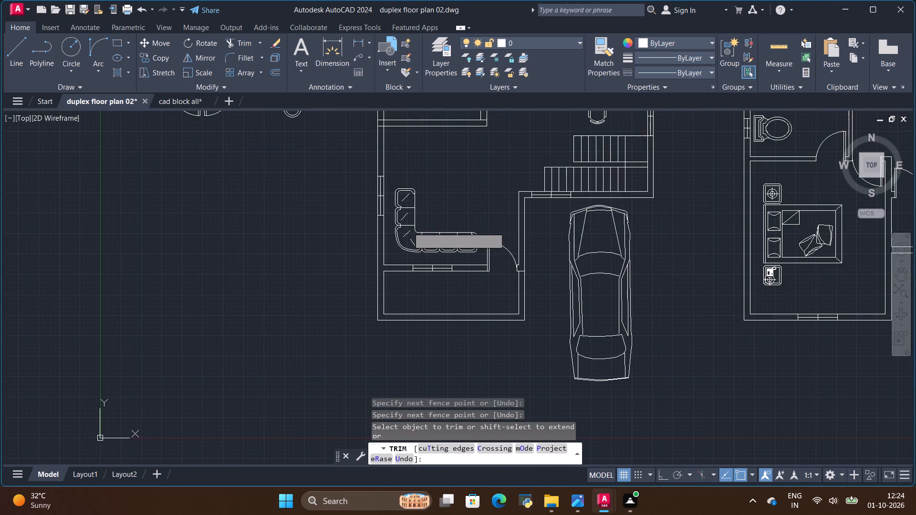
Trim the overlapping lines where the ground floor toilet's top and bottom walls meet the left outer wall.
scroll(404, 209, "down", 2)
scroll(406, 133, "up", 3)
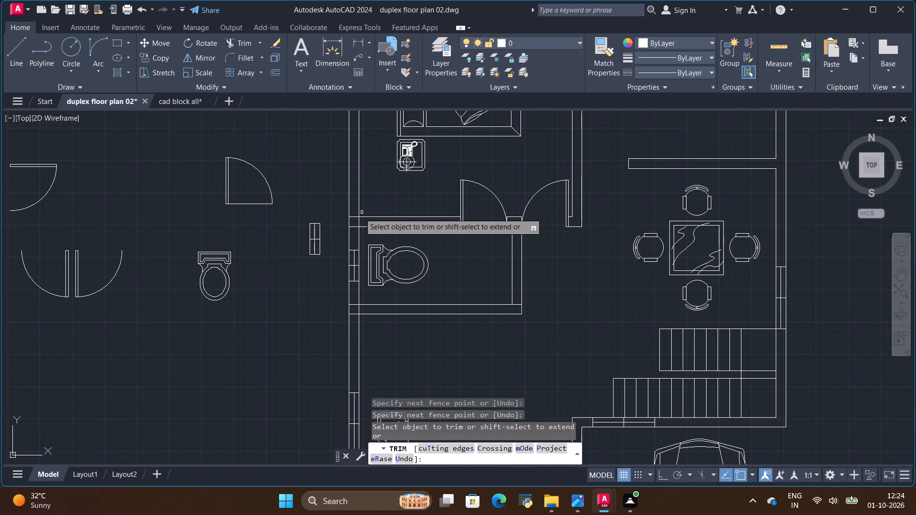
scroll(359, 215, "up", 3)
left_click_drag(373, 231, 338, 228)
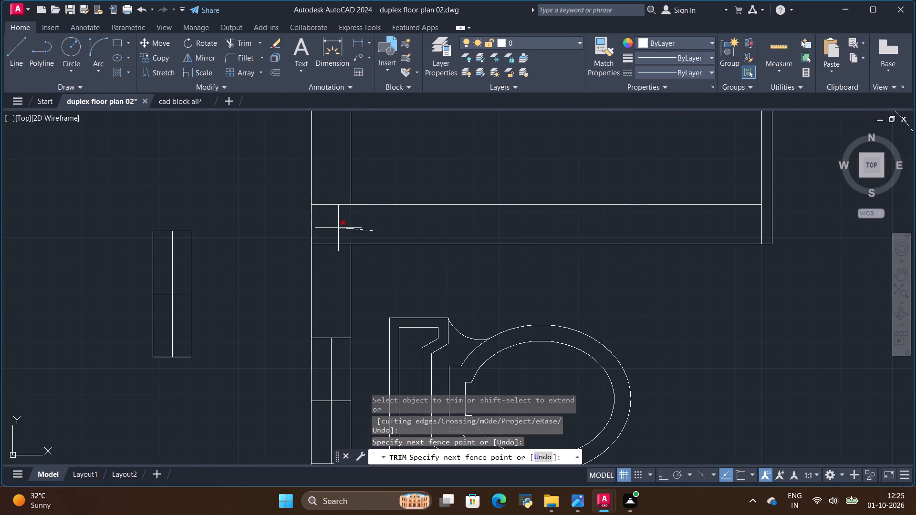
left_click_drag(338, 228, 329, 249)
scroll(341, 212, "down", 2)
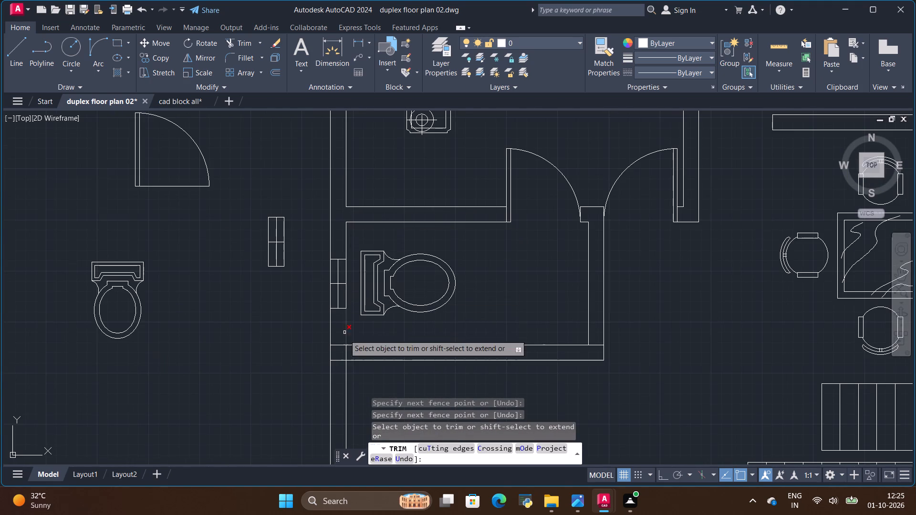
scroll(336, 373, "up", 4)
left_click_drag(338, 360, 329, 186)
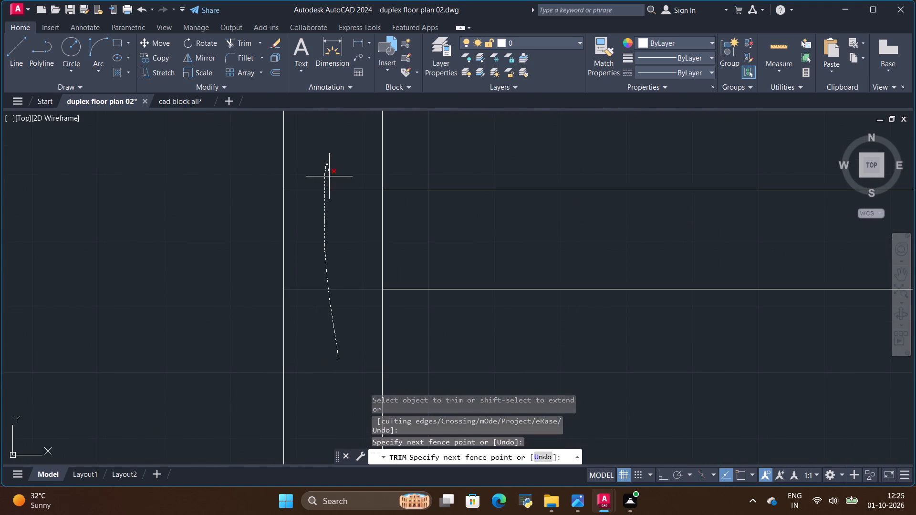
left_click_drag(329, 186, 395, 216)
Trim the overlapping inner wall lines at the ground floor toilet's lower-right corner.
scroll(258, 245, "down", 4)
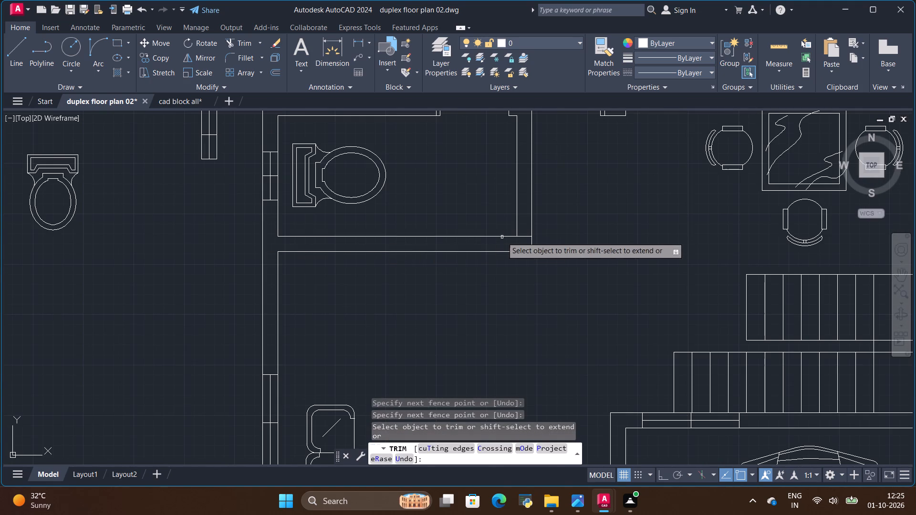
scroll(518, 232, "up", 4)
left_click_drag(522, 231, 516, 285)
Trim the overlapping inner wall lines at the ground floor's top-right outer corner.
scroll(525, 289, "down", 2)
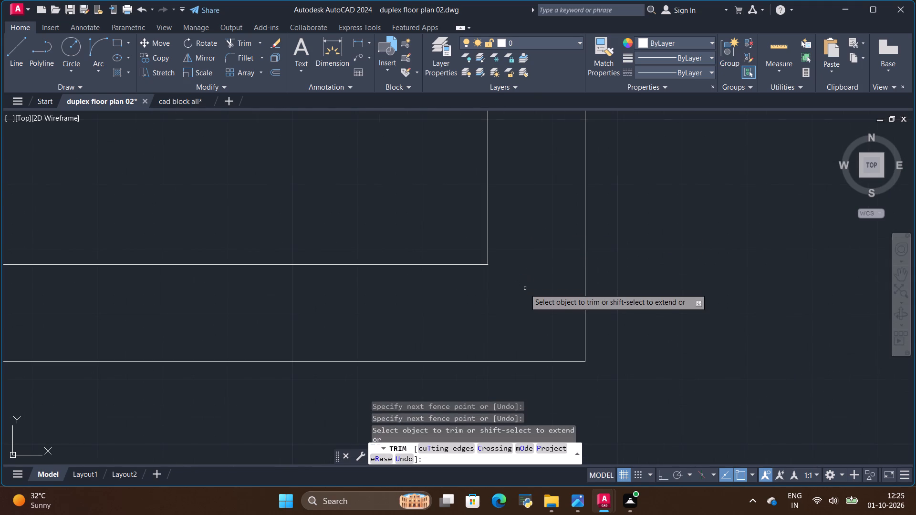
scroll(525, 289, "down", 5)
scroll(451, 196, "up", 1)
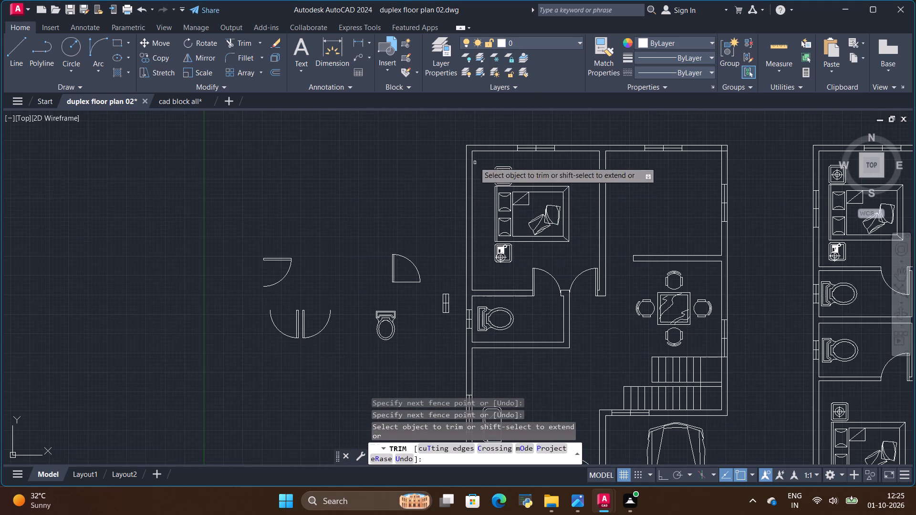
scroll(750, 136, "up", 3)
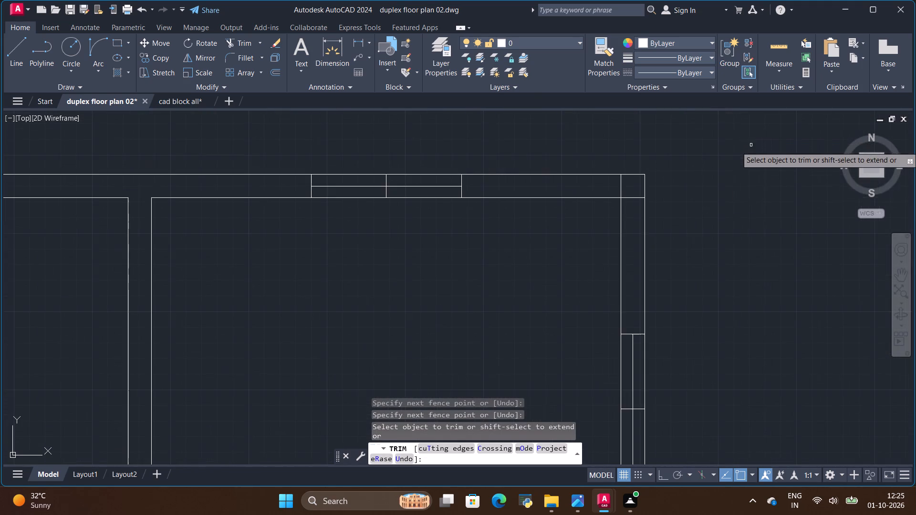
scroll(712, 189, "up", 1)
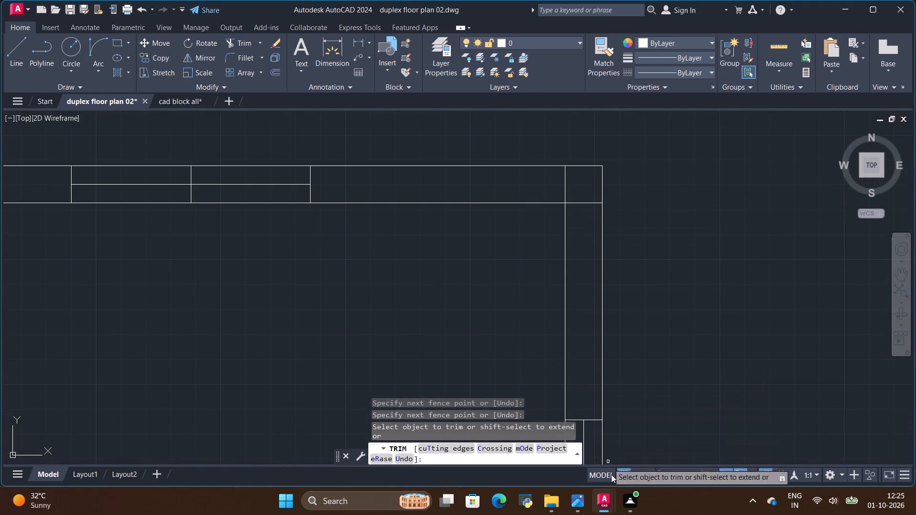
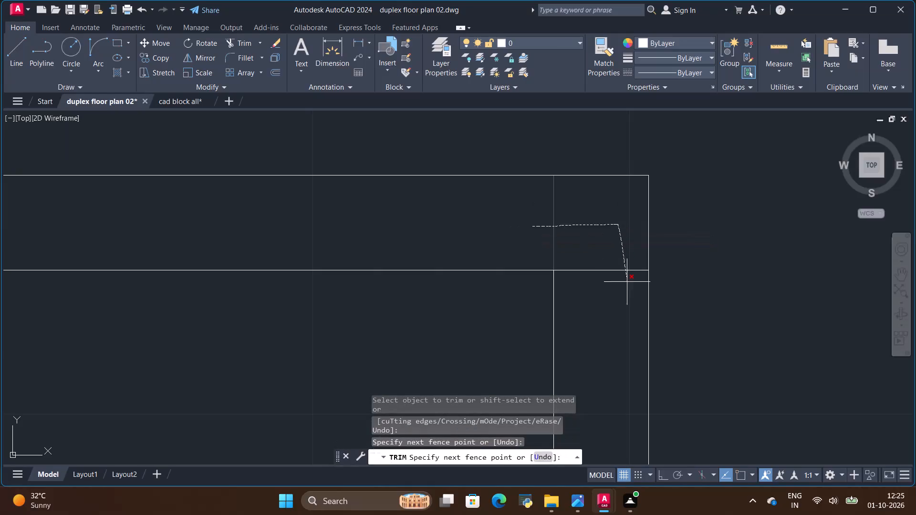
Look over both floor plans, then examine the outer wall and window beside the dining area and stairs.
scroll(579, 274, "down", 4)
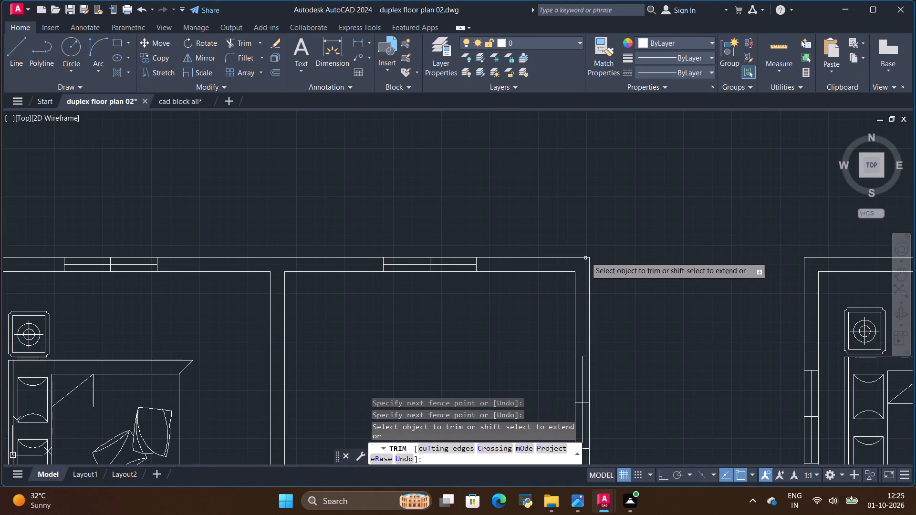
scroll(587, 253, "down", 3)
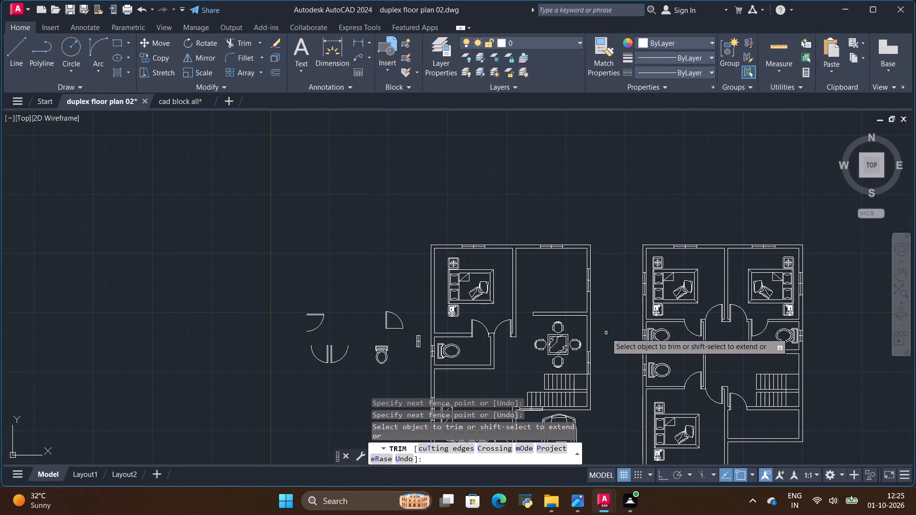
scroll(591, 324, "up", 3)
scroll(558, 287, "down", 2)
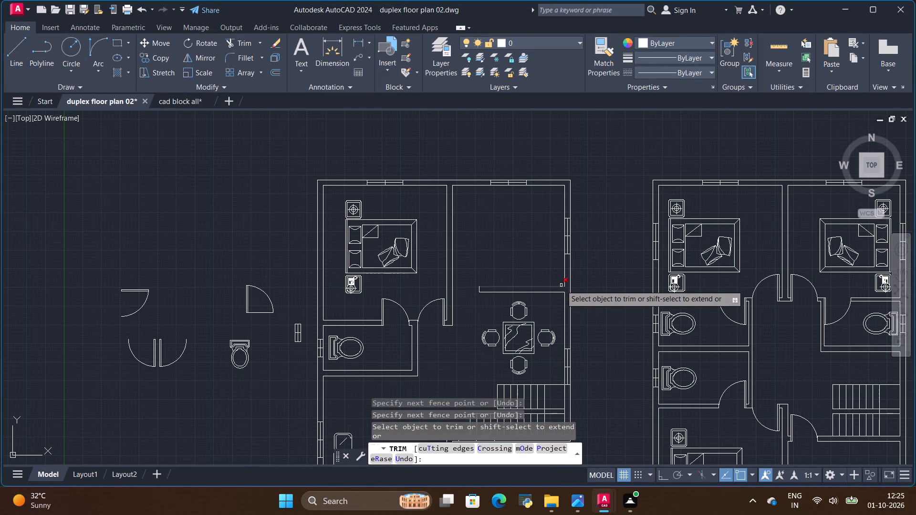
scroll(551, 271, "down", 1)
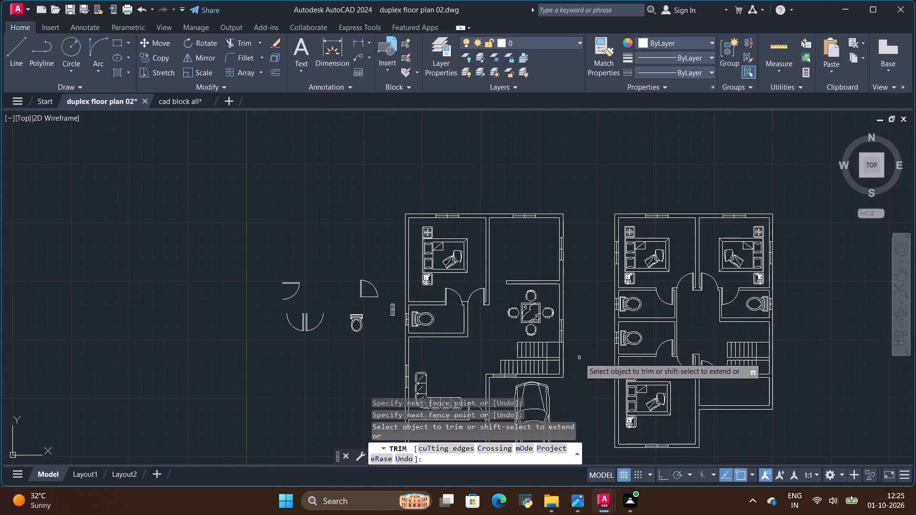
scroll(579, 359, "up", 2)
scroll(552, 328, "down", 2)
scroll(546, 325, "up", 2)
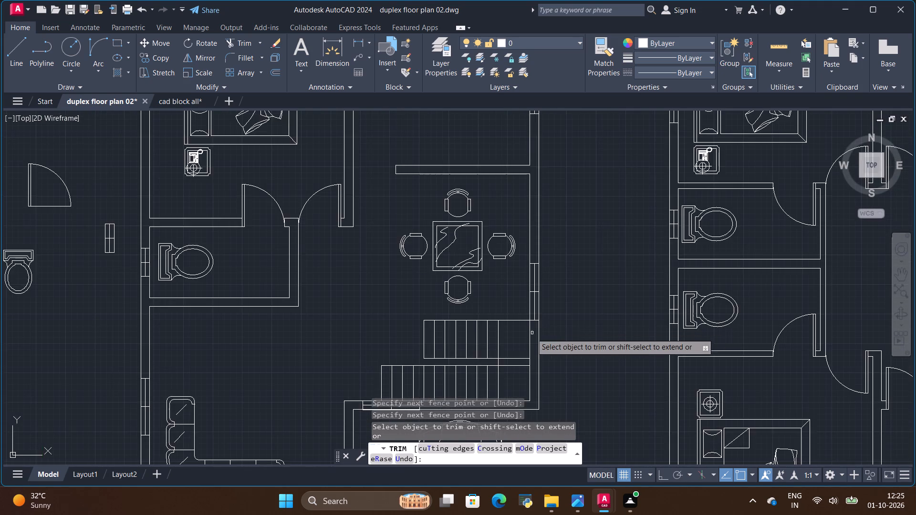
scroll(531, 333, "up", 1)
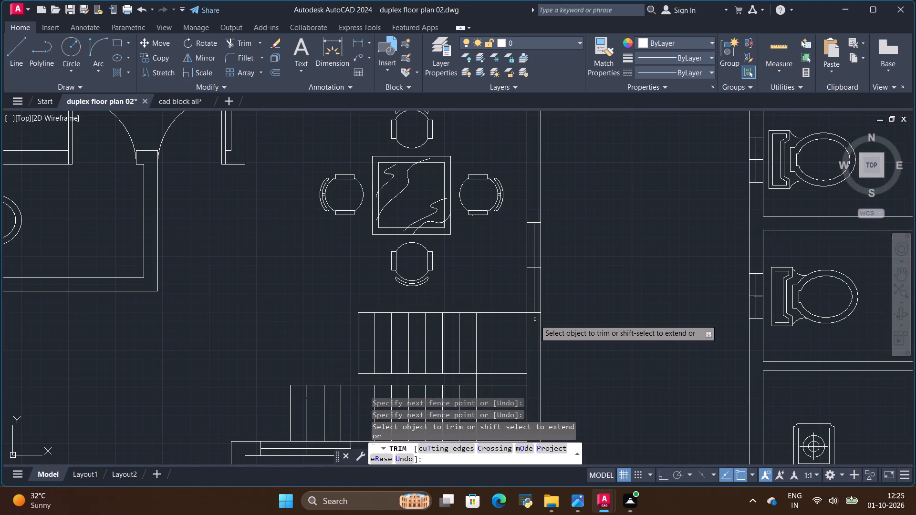
scroll(535, 319, "down", 1)
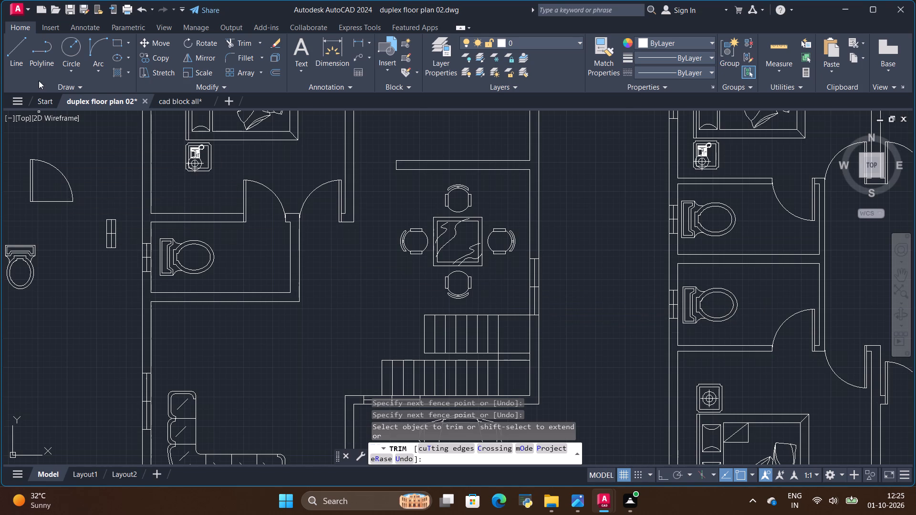
Draw a 20'-8" vertical line along the dining area's outer wall, from the partition's lower edge to the top of the stairs.
left_click(17, 53)
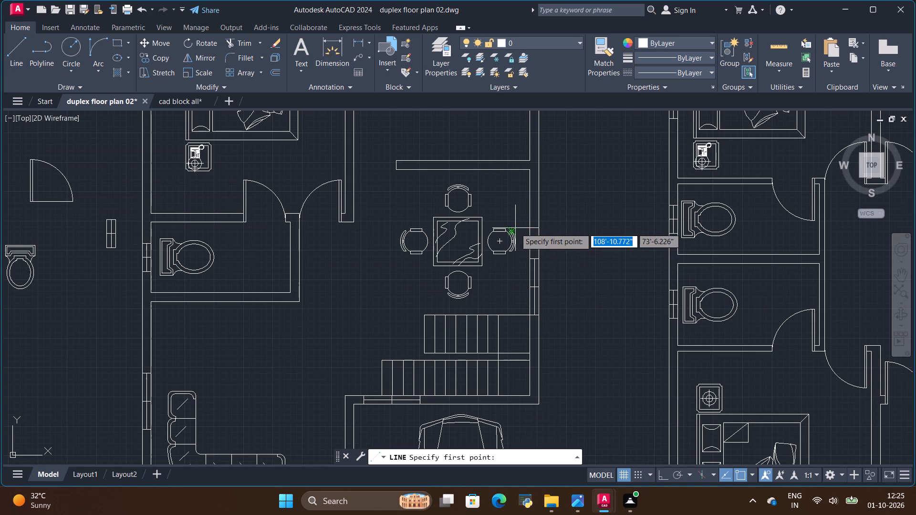
scroll(520, 194, "up", 1)
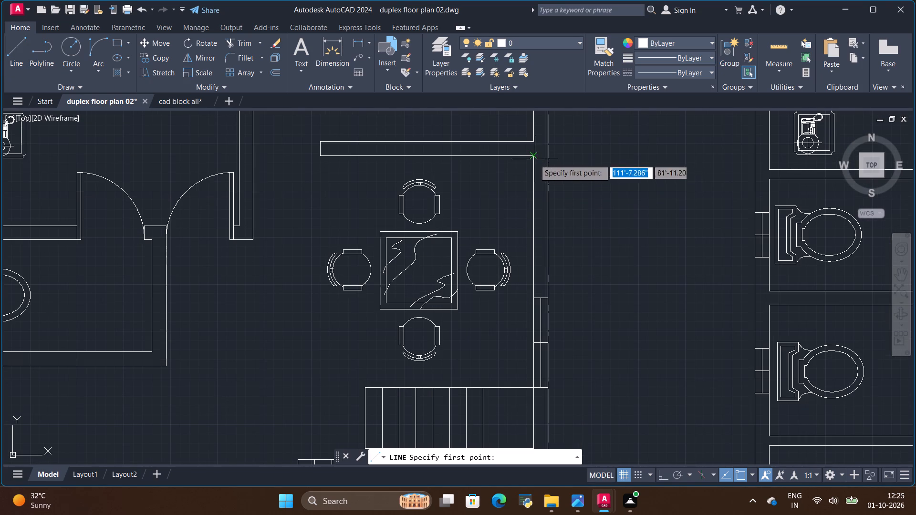
left_click(534, 158)
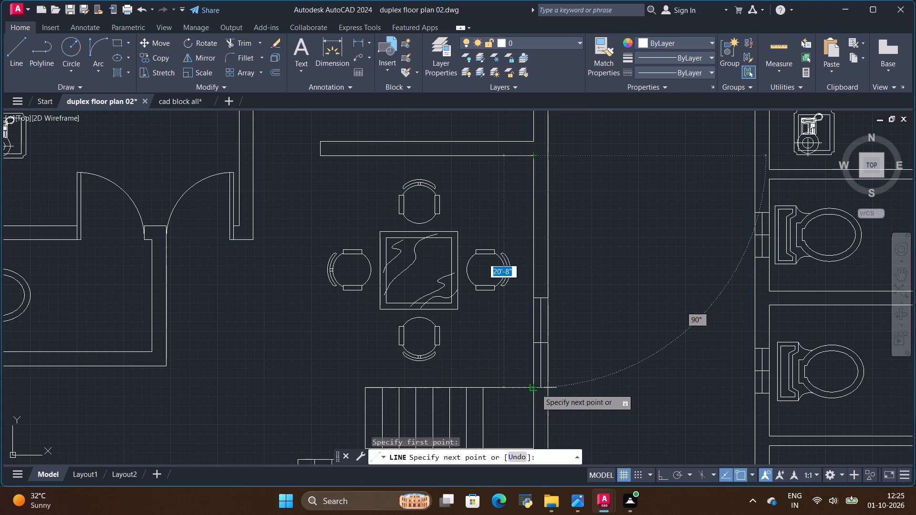
left_click(536, 389)
key("Escape")
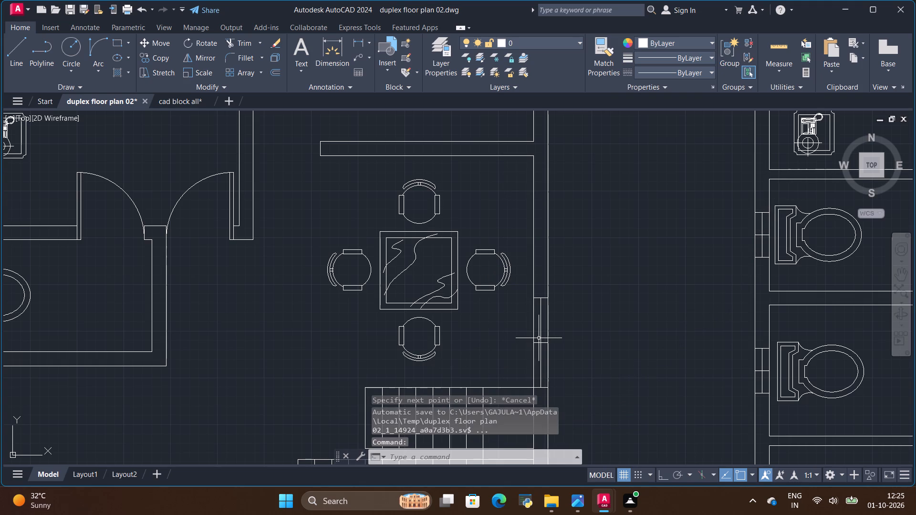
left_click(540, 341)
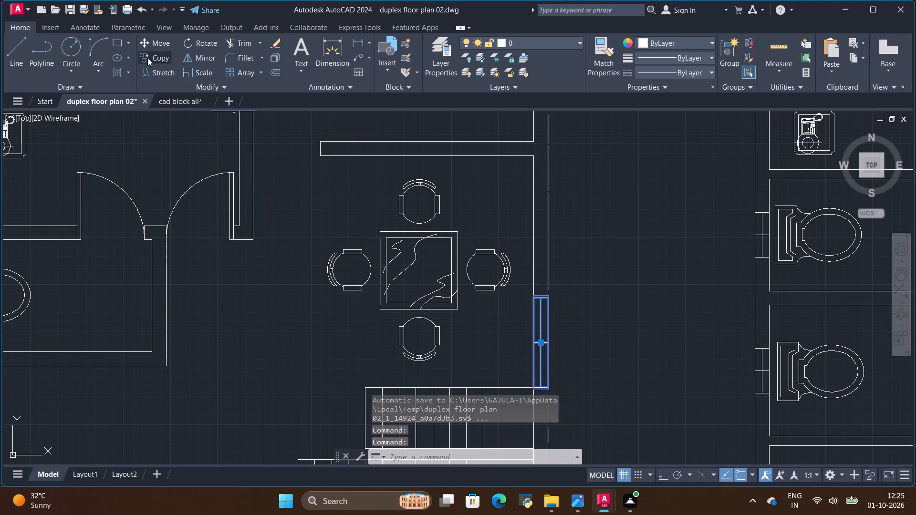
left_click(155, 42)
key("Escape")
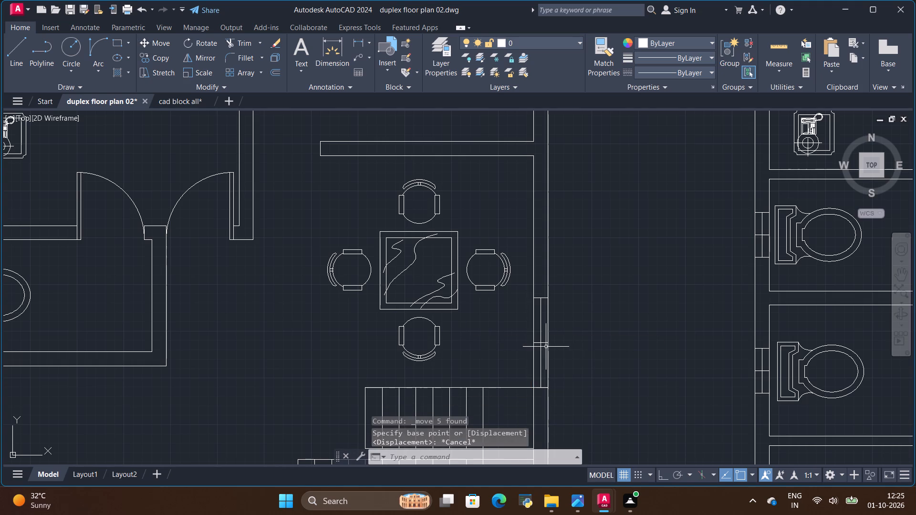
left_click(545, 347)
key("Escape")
Move the dining area's window 6'-4" up along the wall, centring it on the wall stretch between partition and stairs.
scroll(533, 370, "up", 2)
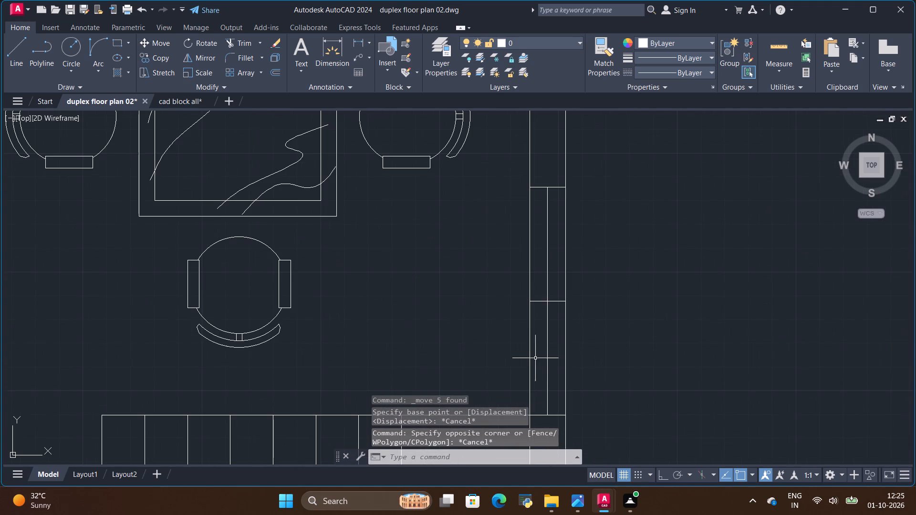
left_click(549, 313)
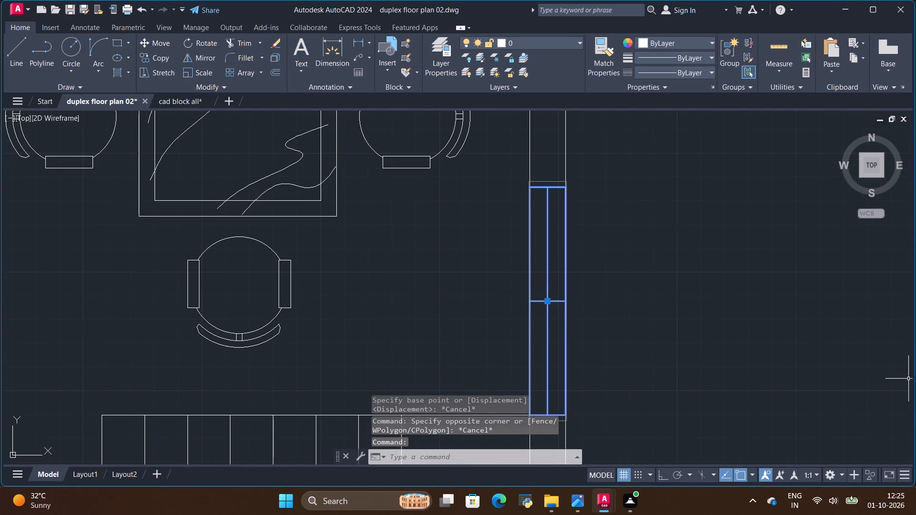
scroll(773, 307, "down", 1)
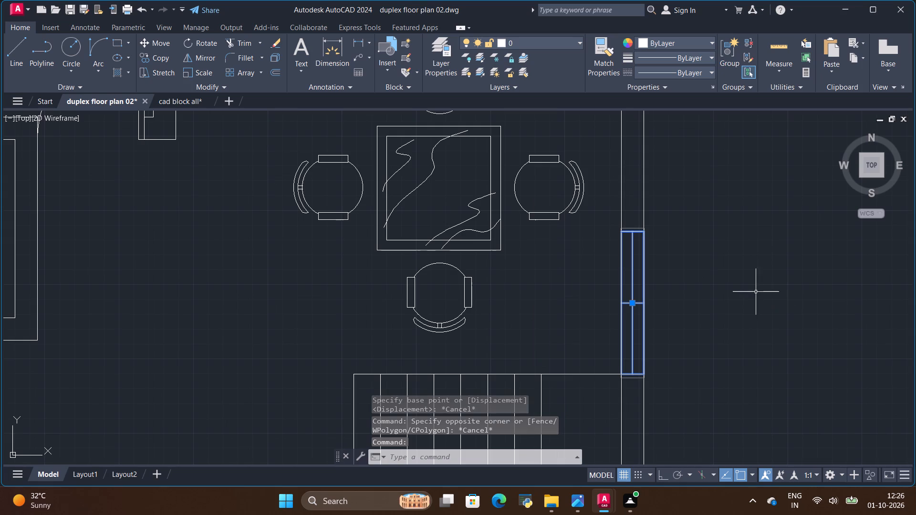
left_click(156, 41)
left_click(620, 302)
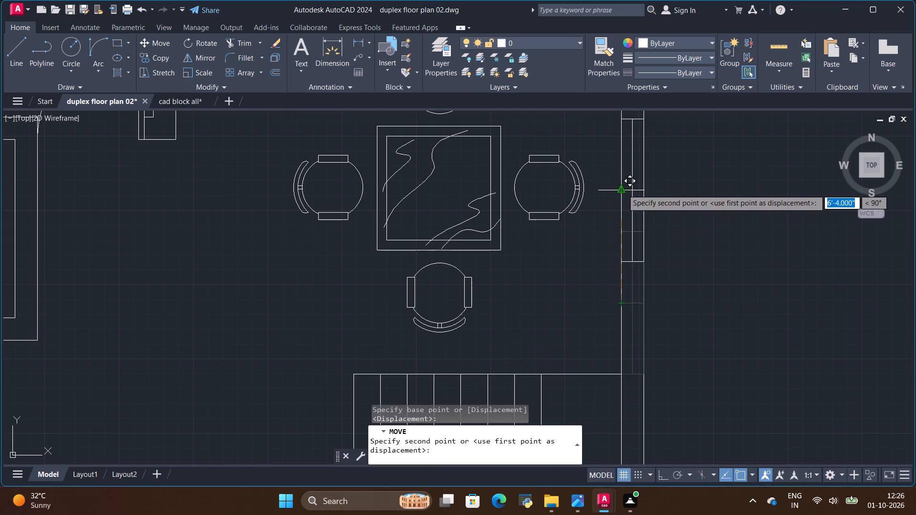
left_click(622, 190)
scroll(692, 288, "down", 1)
key("Escape")
Examine both floor plans, checking walls, windows and furniture layout.
scroll(700, 280, "down", 2)
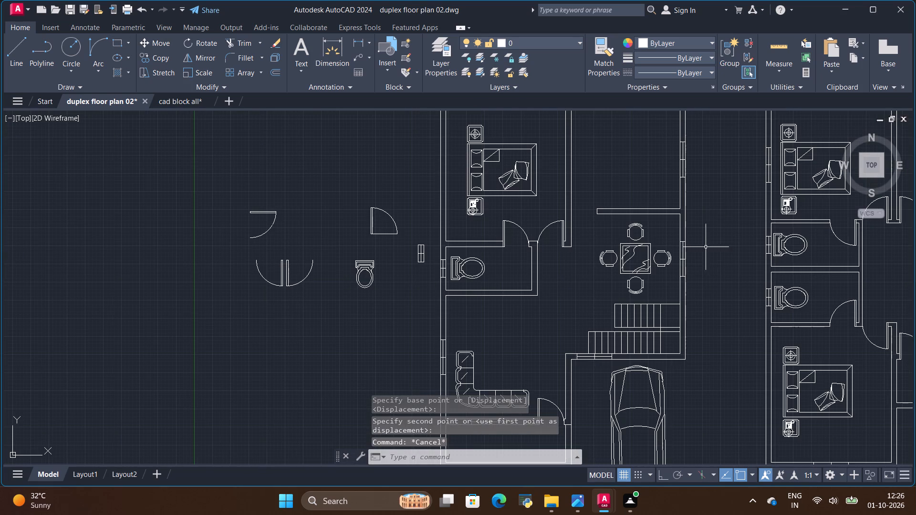
scroll(708, 231, "down", 2)
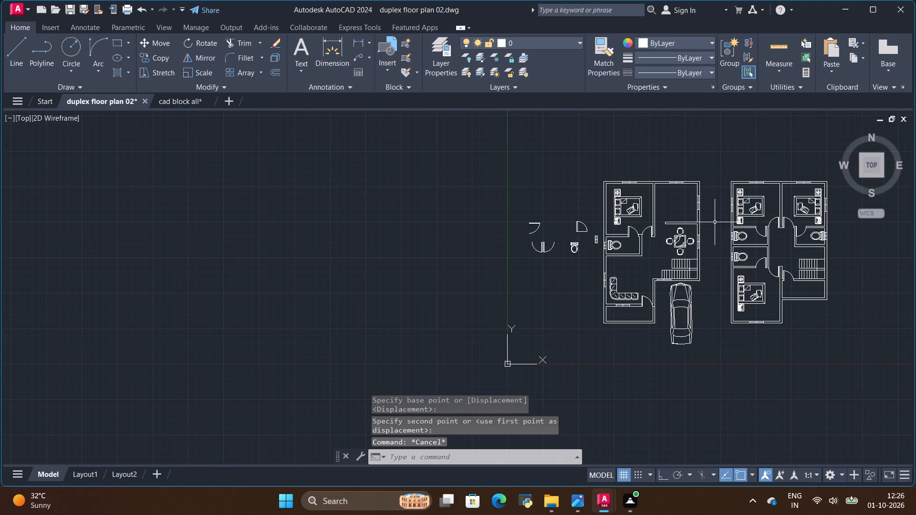
scroll(713, 258, "up", 1)
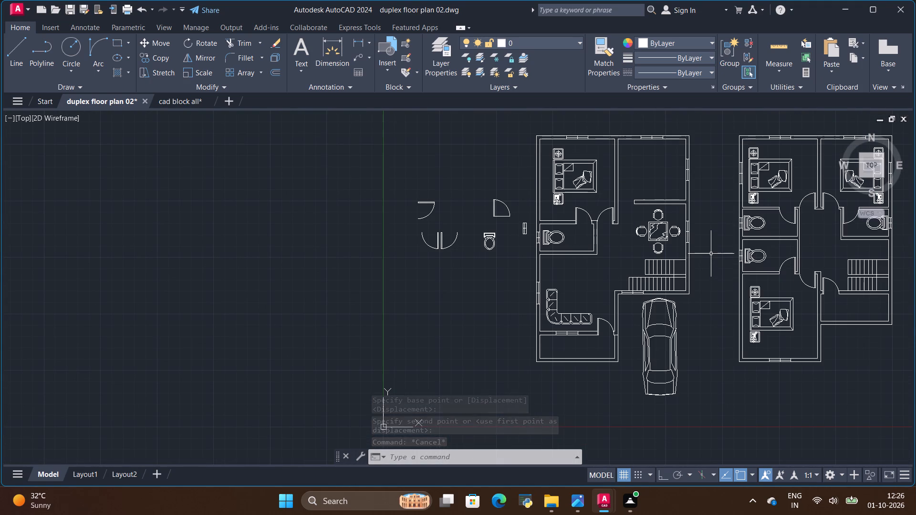
scroll(858, 314, "up", 2)
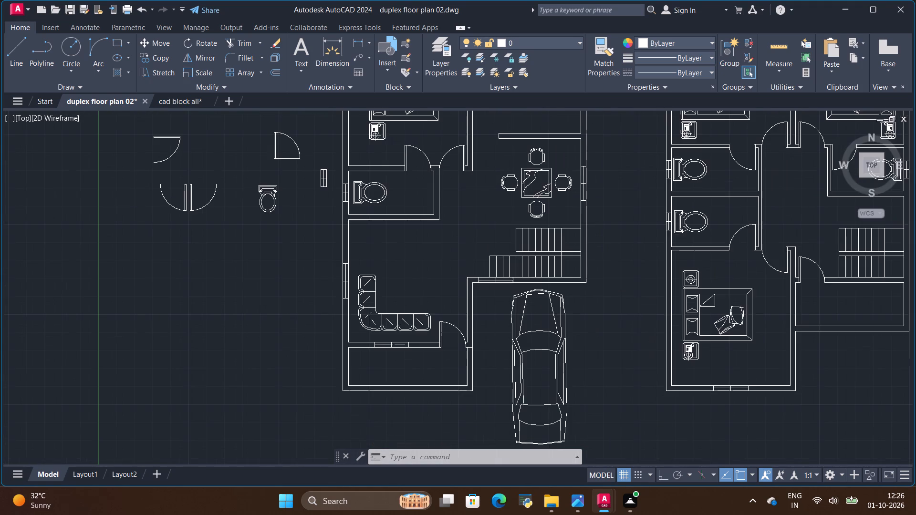
scroll(850, 308, "down", 2)
scroll(602, 245, "down", 1)
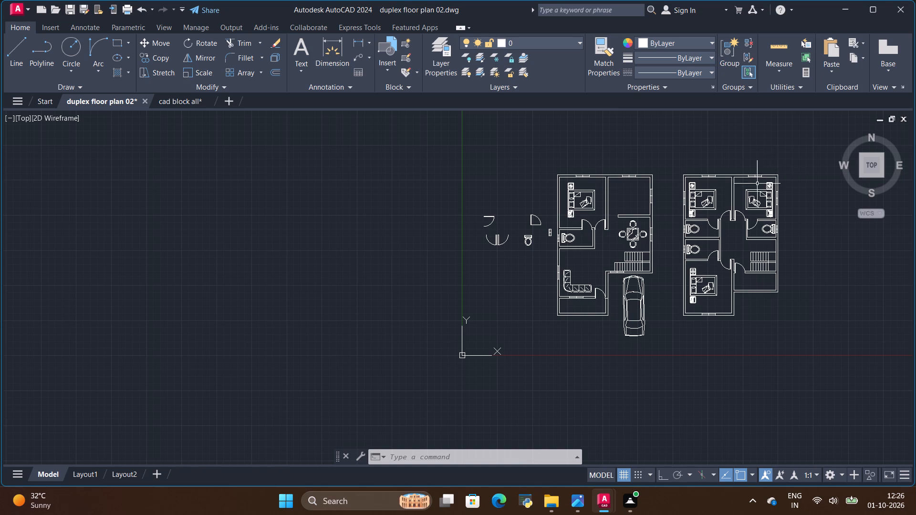
scroll(561, 233, "up", 3)
Move the spare door, toilet and window blocks about 238'-7" away, to the empty area east of the second floor plan.
scroll(517, 240, "down", 1)
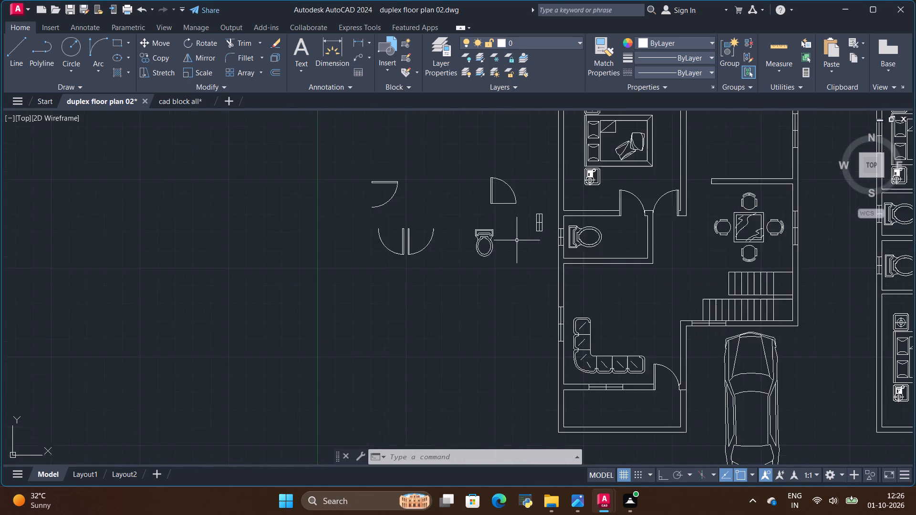
scroll(517, 240, "down", 1)
scroll(448, 197, "up", 1)
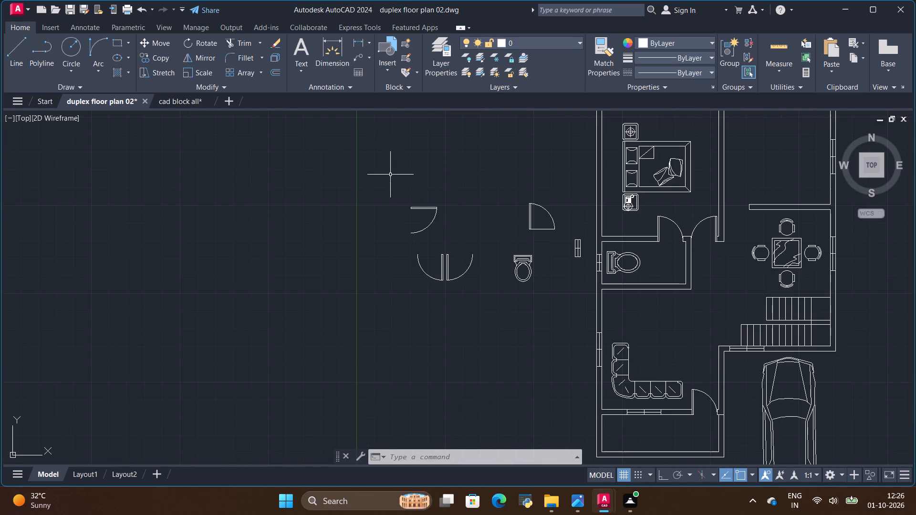
left_click(390, 175)
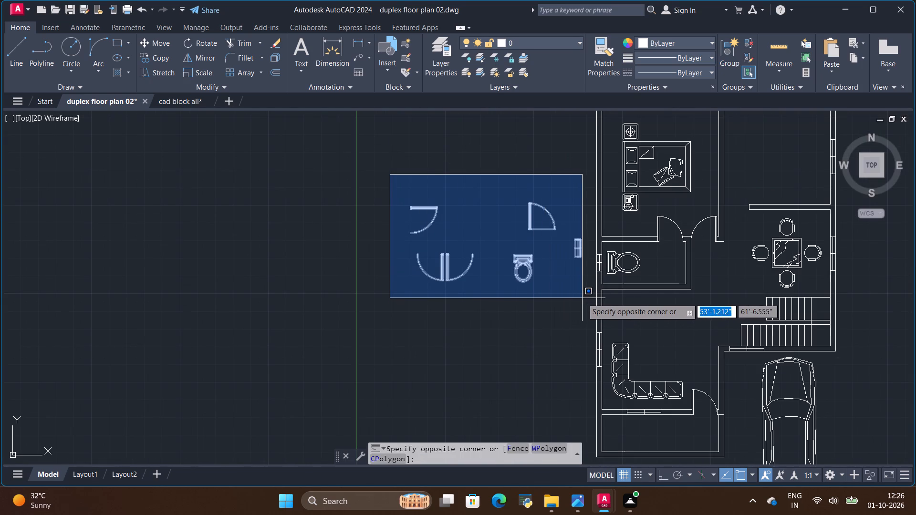
left_click(584, 297)
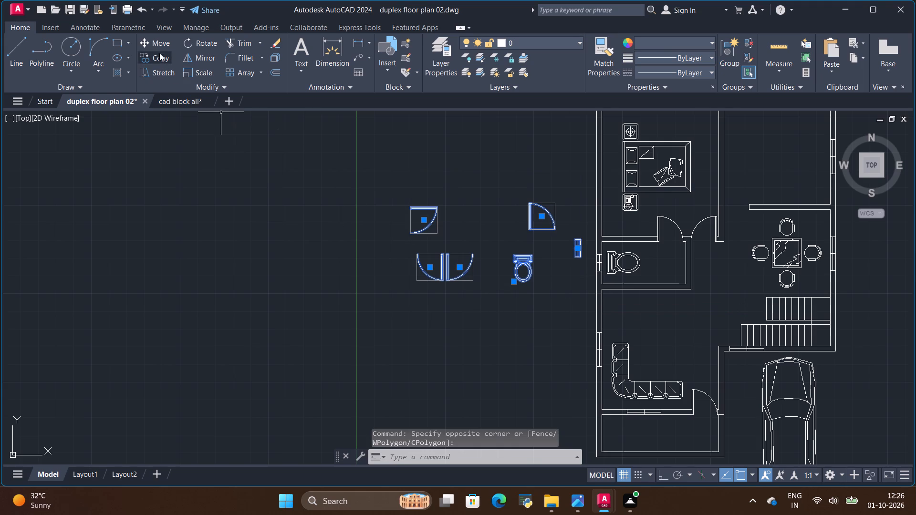
left_click(159, 42)
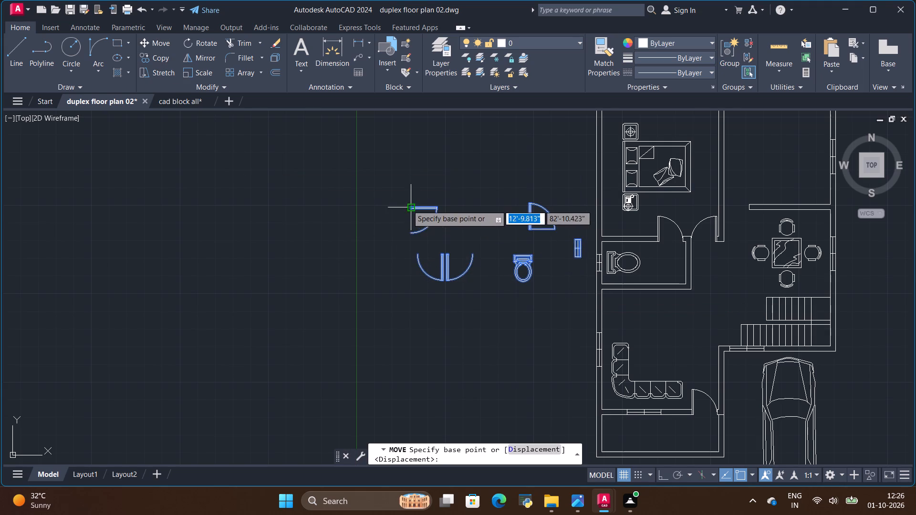
left_click(407, 205)
scroll(317, 250, "down", 3)
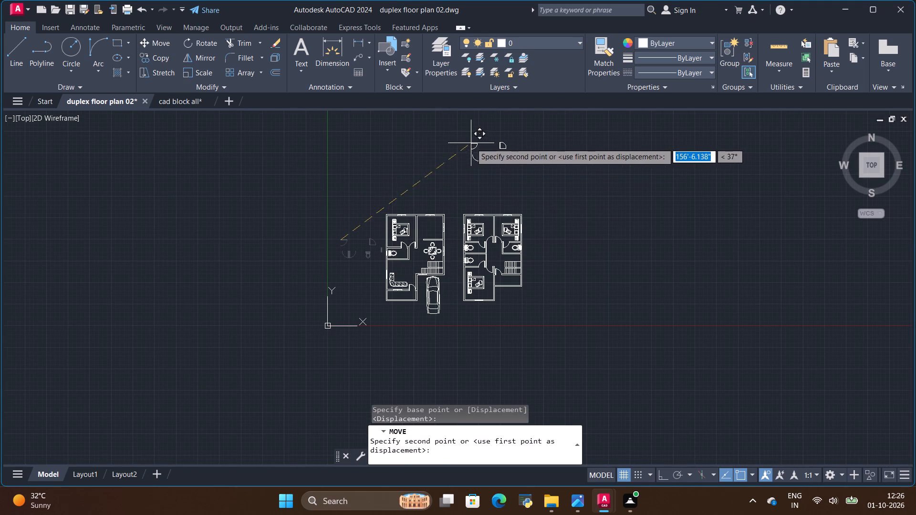
left_click(588, 252)
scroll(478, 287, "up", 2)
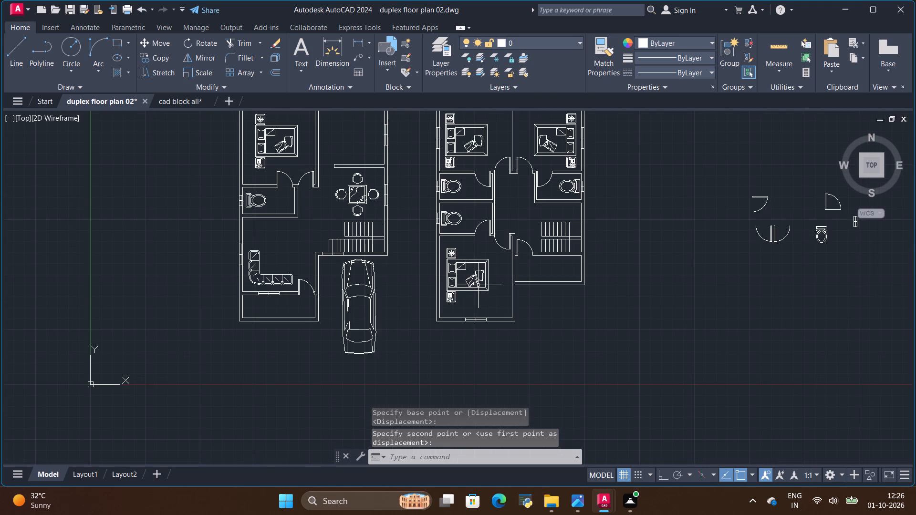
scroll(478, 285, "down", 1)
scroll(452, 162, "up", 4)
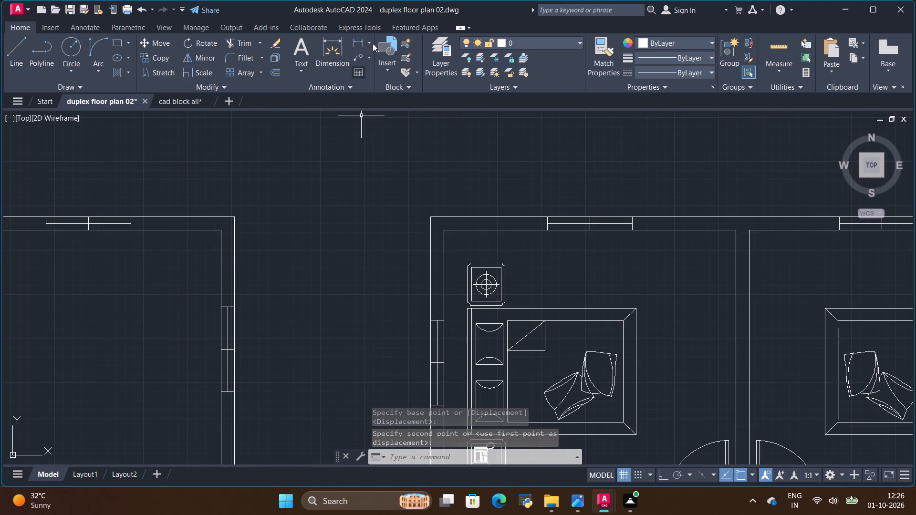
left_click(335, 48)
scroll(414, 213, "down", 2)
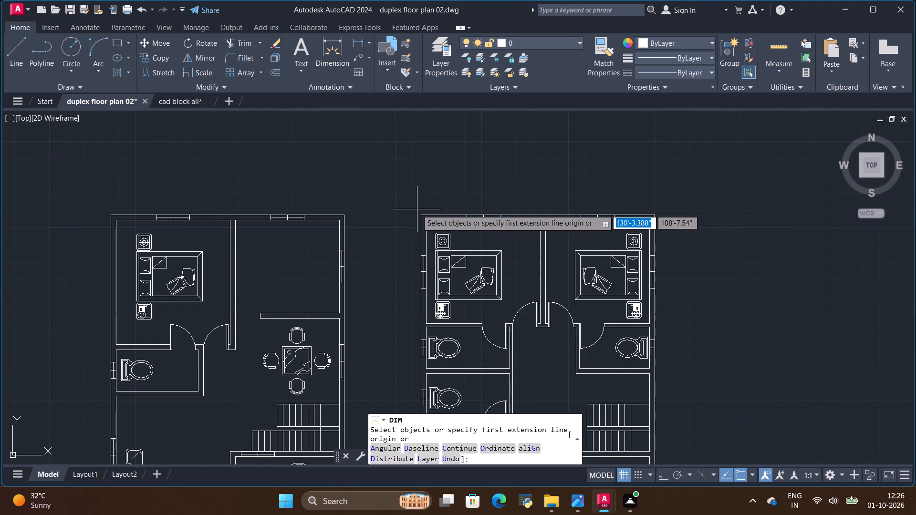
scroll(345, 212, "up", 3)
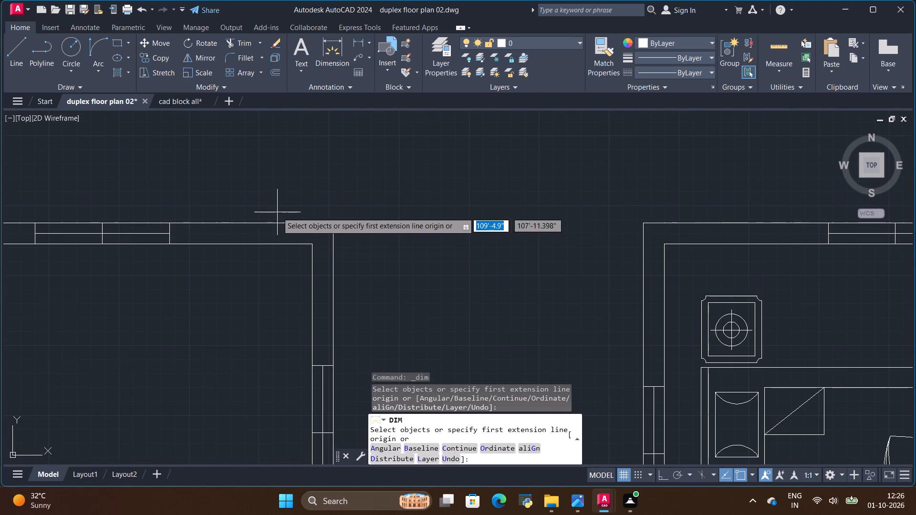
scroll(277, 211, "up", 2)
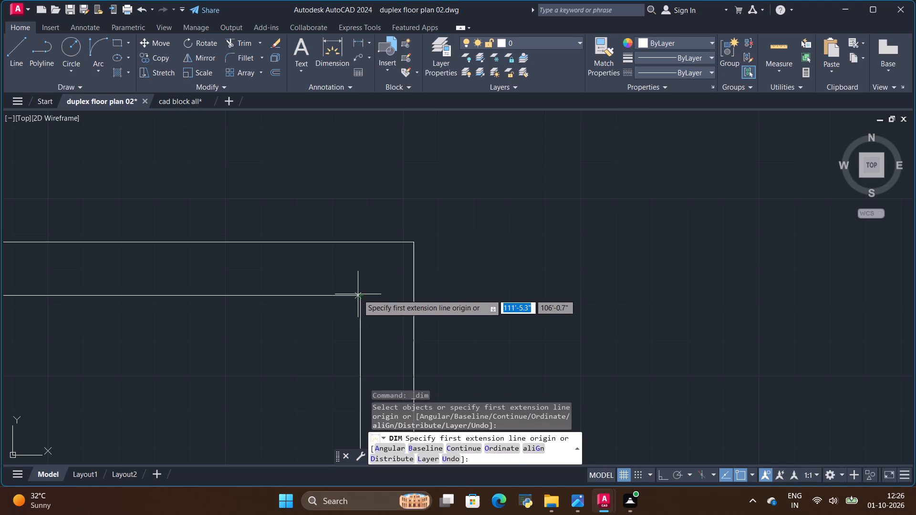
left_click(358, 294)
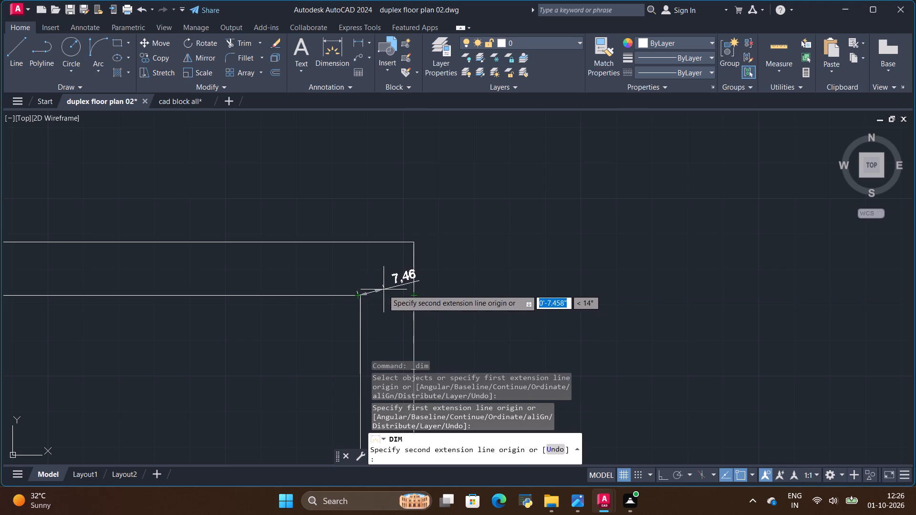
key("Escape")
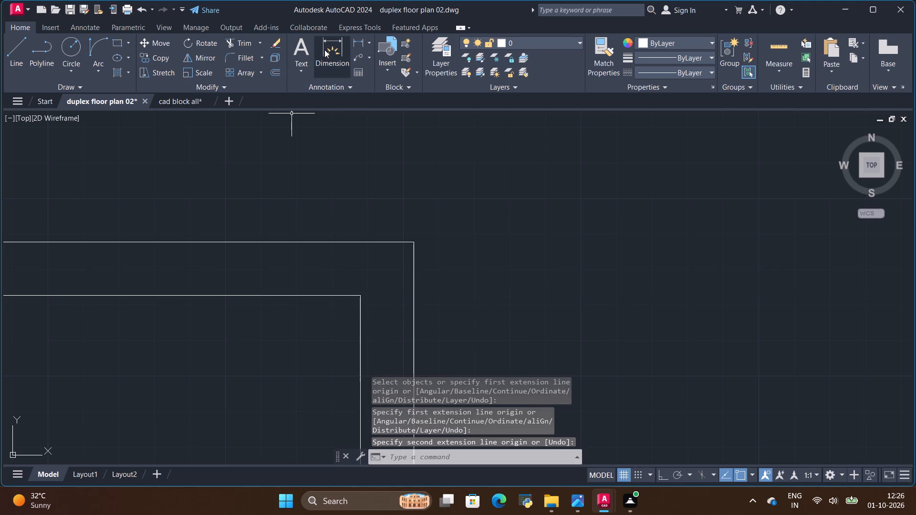
Dimension the outer wall's thickness at the first floor plan's north-east corner, placing the dimension line just above the top wall.
left_click(326, 49)
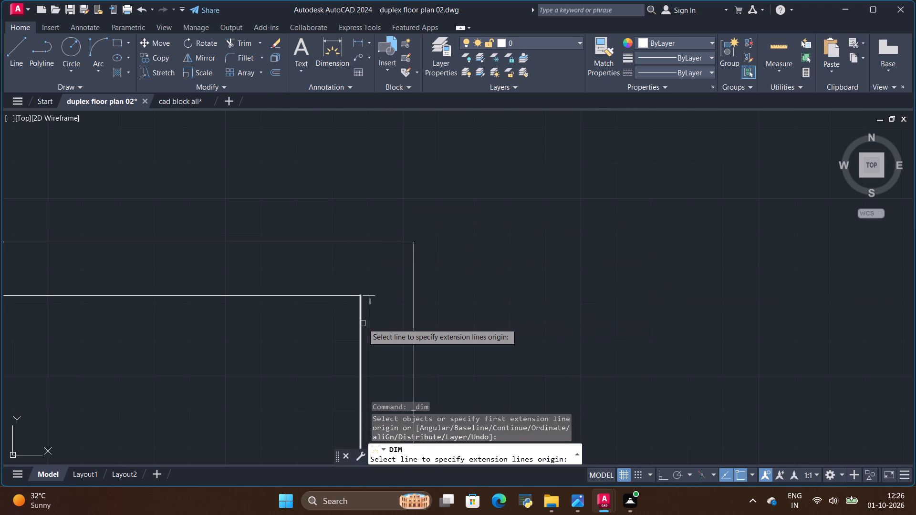
left_click(360, 298)
left_click(413, 293)
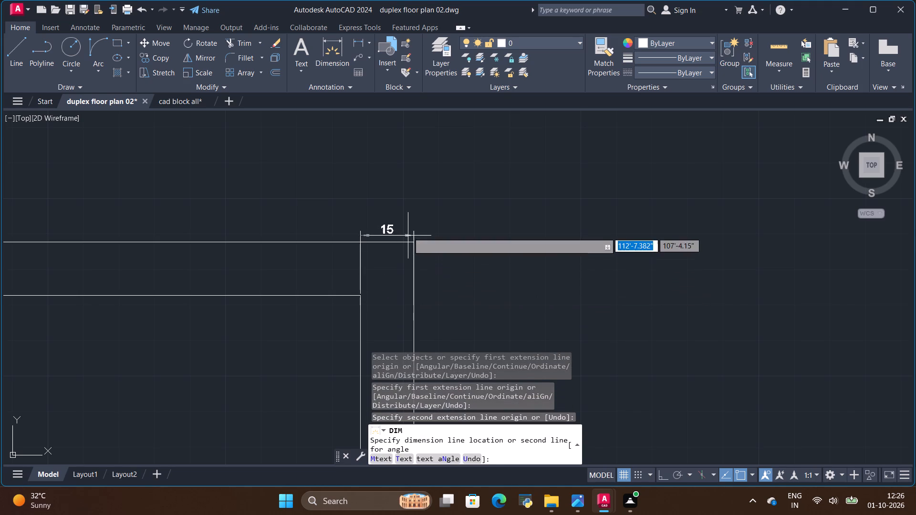
left_click(409, 160)
Dimension the north-east room's inner width between its side walls, aligning the dimension line with the outer wall thickness dimension.
scroll(500, 264, "down", 3)
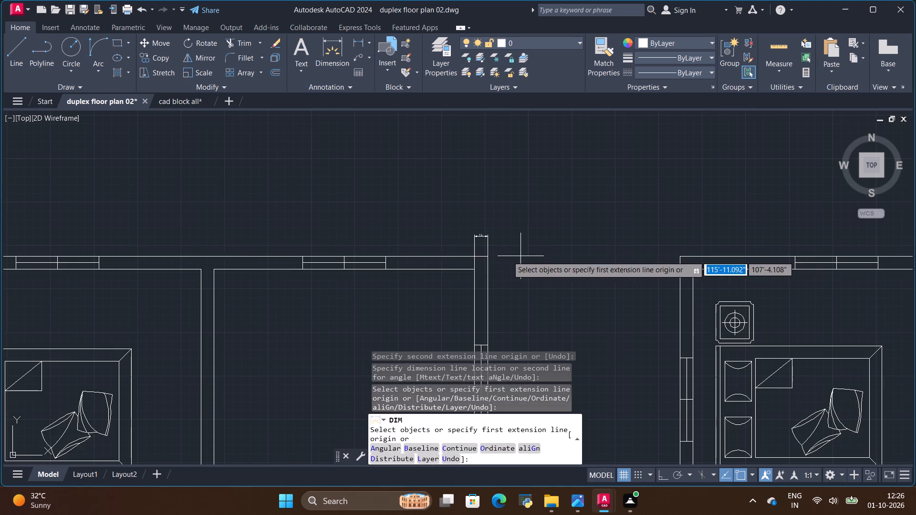
scroll(364, 206, "down", 1)
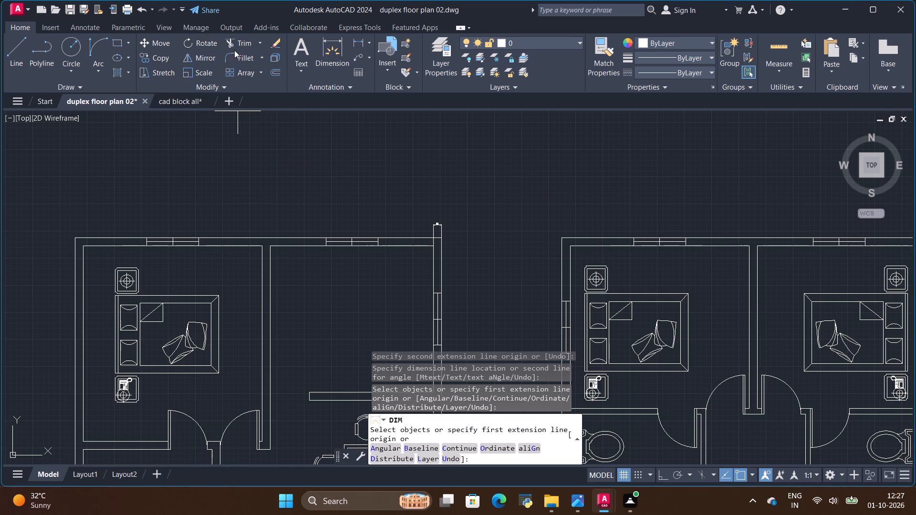
left_click(326, 60)
scroll(411, 205, "up", 1)
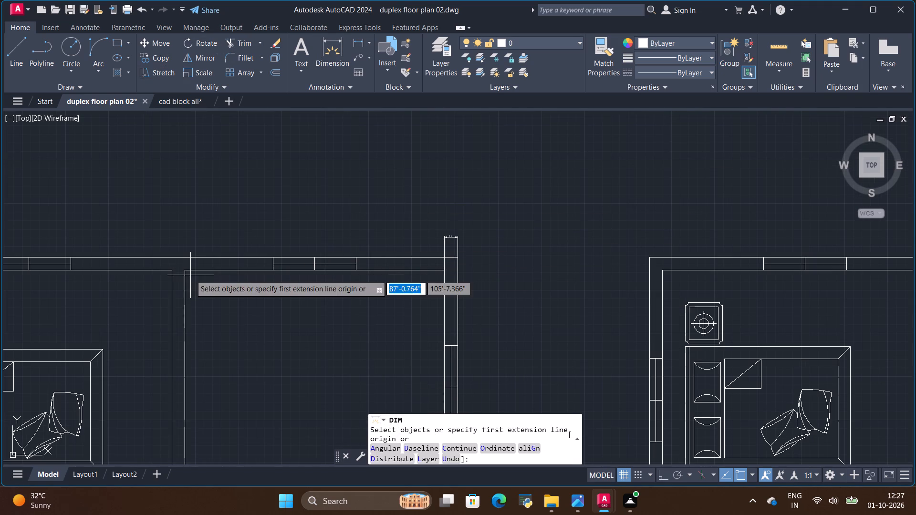
left_click(185, 270)
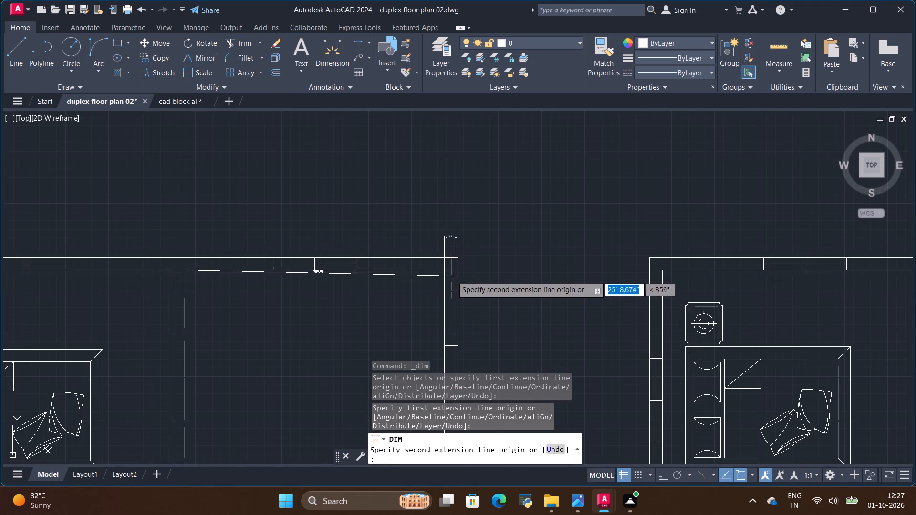
left_click(446, 271)
scroll(440, 239, "up", 1)
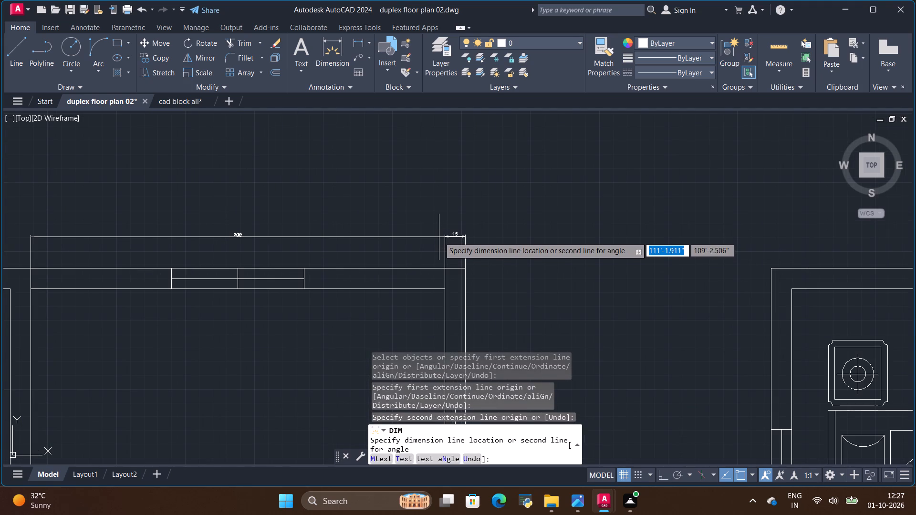
left_click(439, 237)
Dimension the thickness of the wall between the two north rooms, in line with the dimensions above the top wall.
scroll(512, 231, "down", 1)
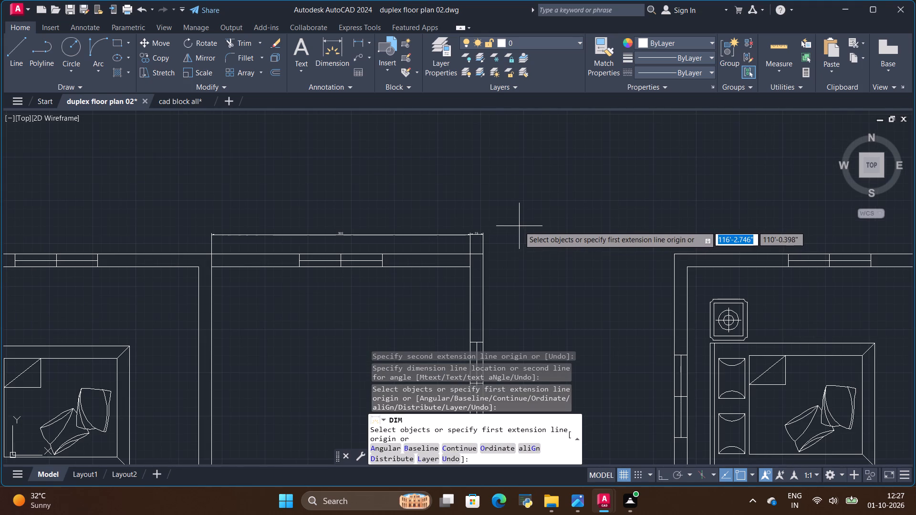
scroll(519, 226, "down", 1)
scroll(374, 228, "up", 3)
scroll(427, 235, "up", 2)
scroll(432, 235, "down", 3)
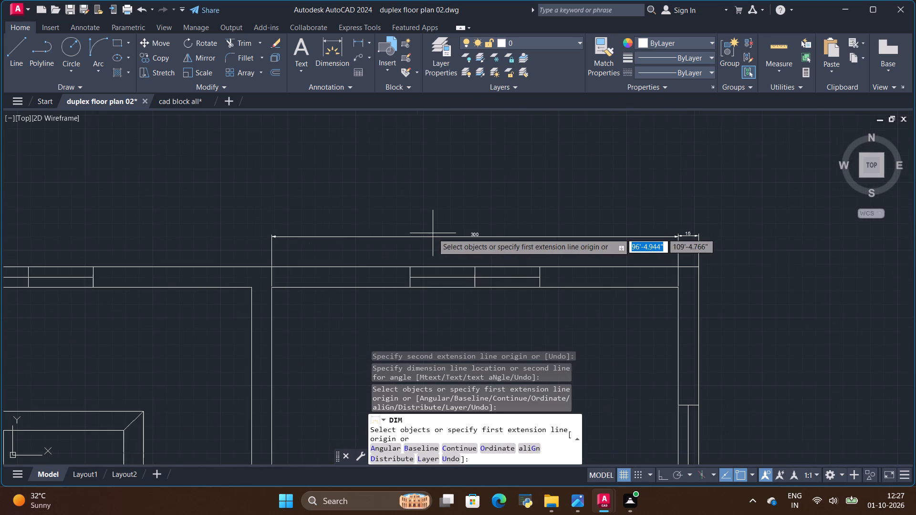
scroll(433, 233, "down", 1)
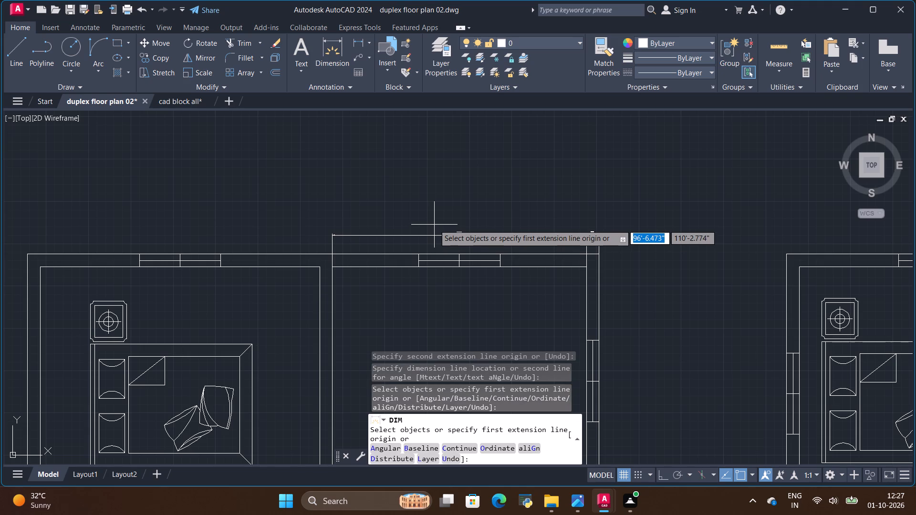
scroll(515, 211, "down", 2)
scroll(590, 206, "down", 1)
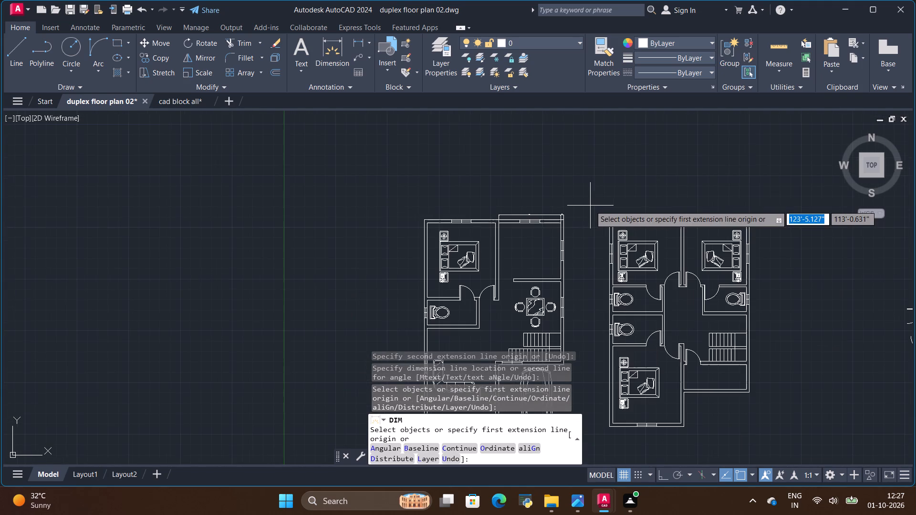
scroll(520, 238, "up", 2)
scroll(531, 178, "up", 3)
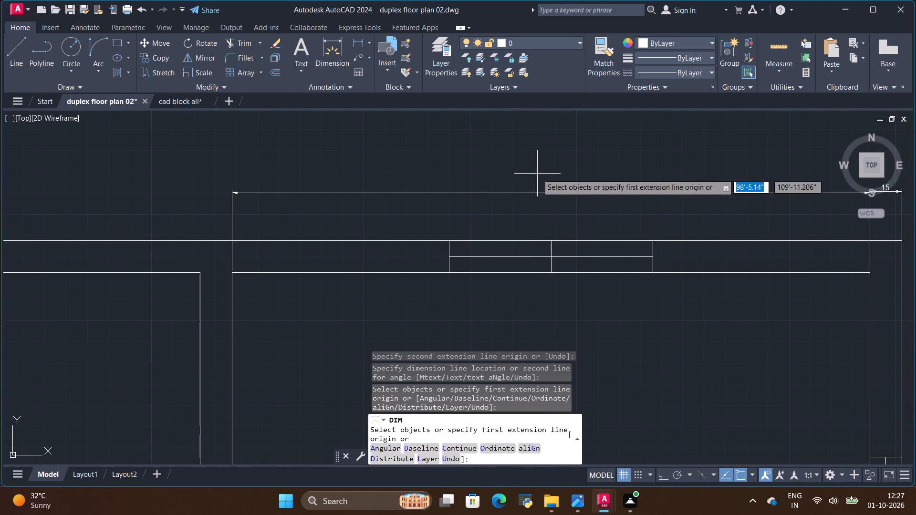
scroll(547, 229, "down", 1)
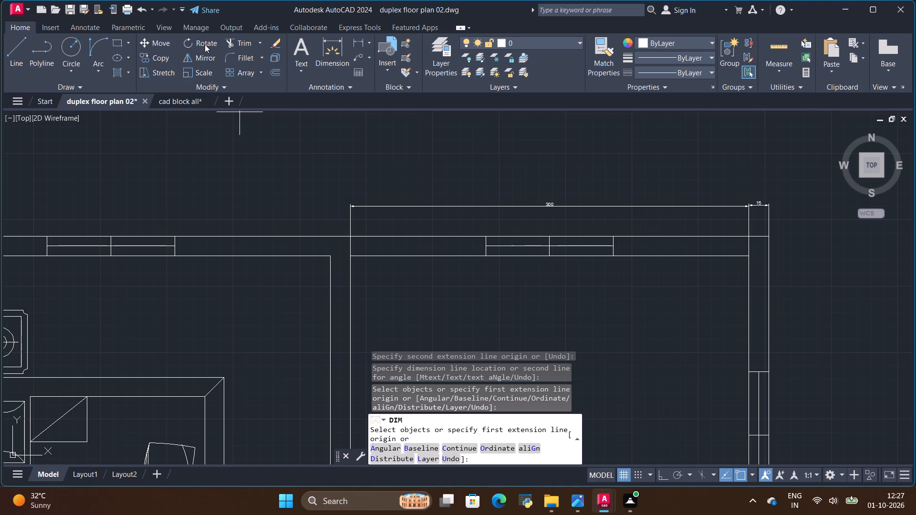
left_click(318, 48)
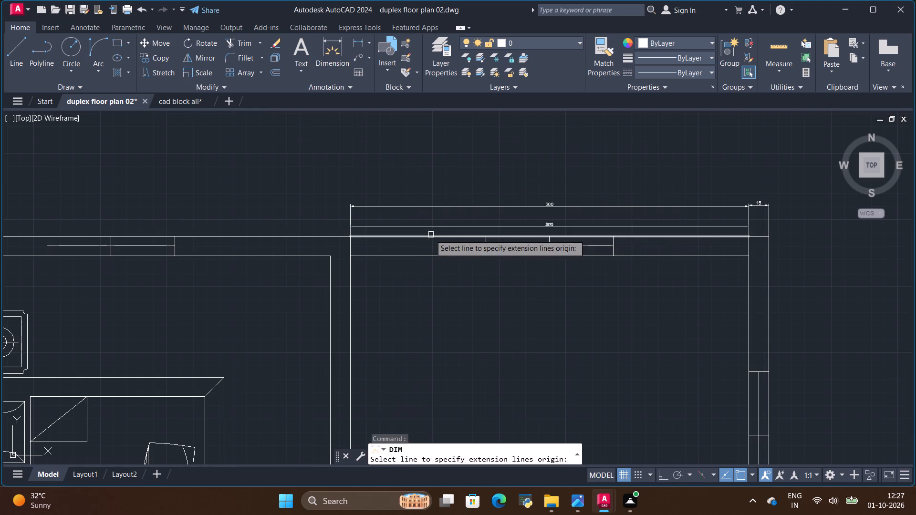
scroll(337, 256, "up", 1)
left_click(325, 258)
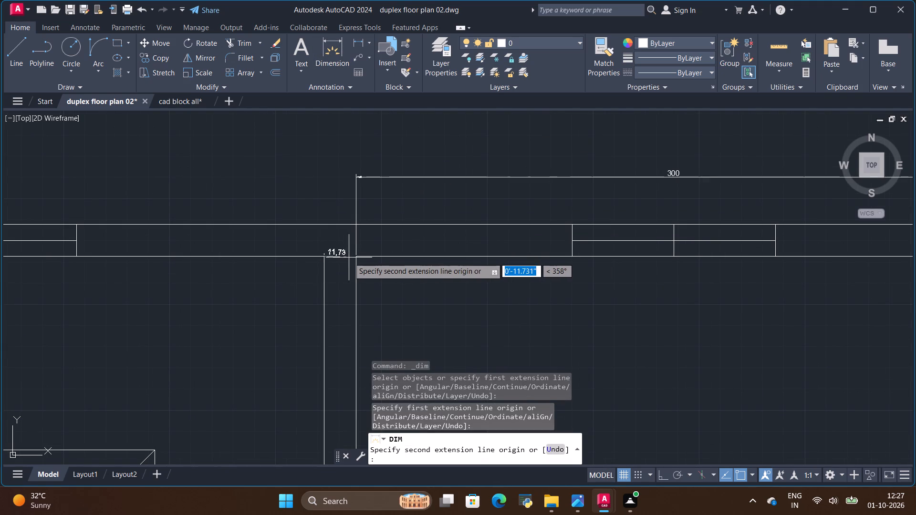
left_click(354, 258)
left_click(353, 175)
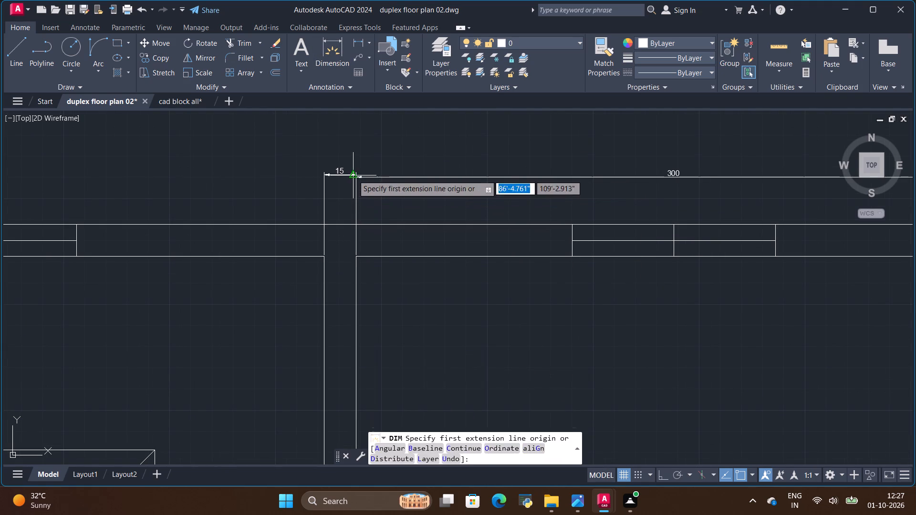
Dimension the north-west bedroom's inner width from the outer wall's inside corner to the dividing wall, on the same dimension row.
scroll(557, 235, "down", 2)
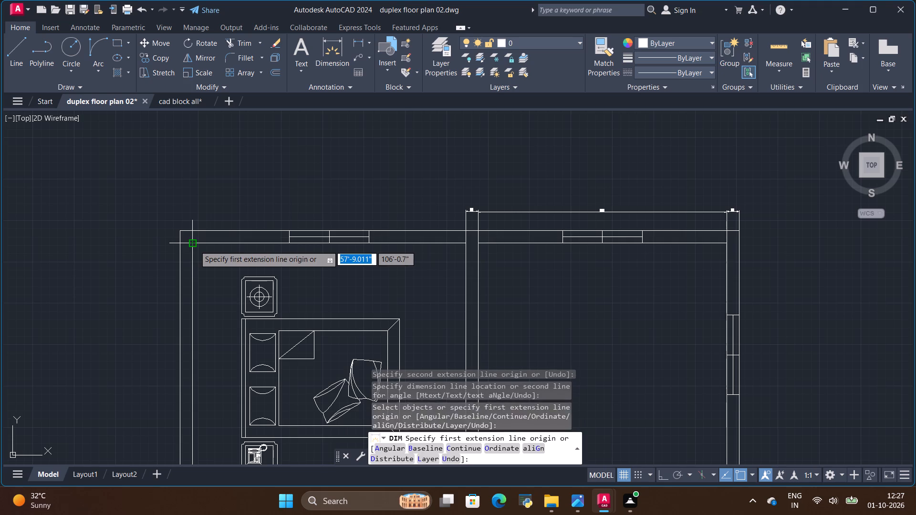
left_click(195, 246)
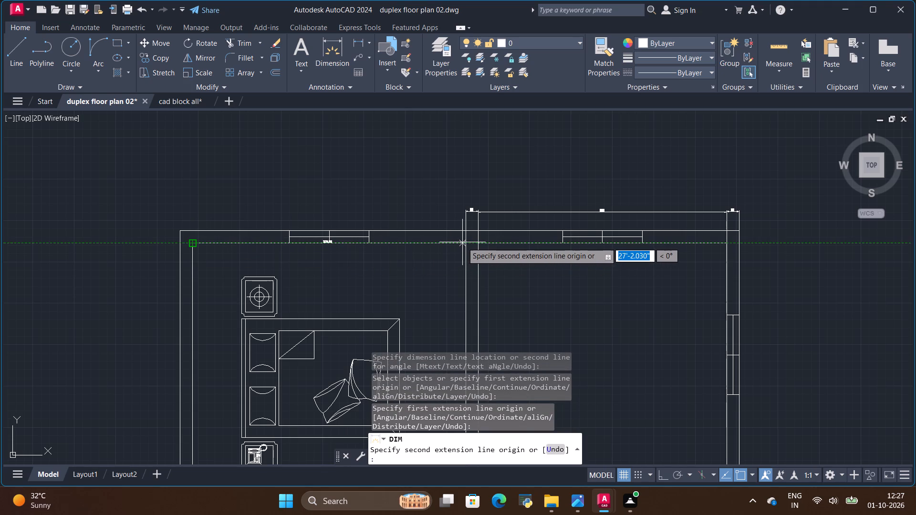
scroll(464, 242, "up", 2)
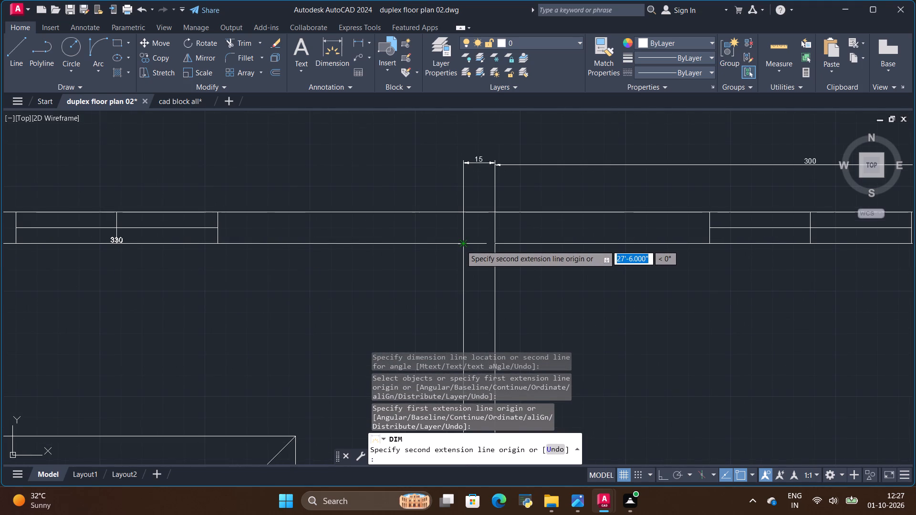
left_click(461, 245)
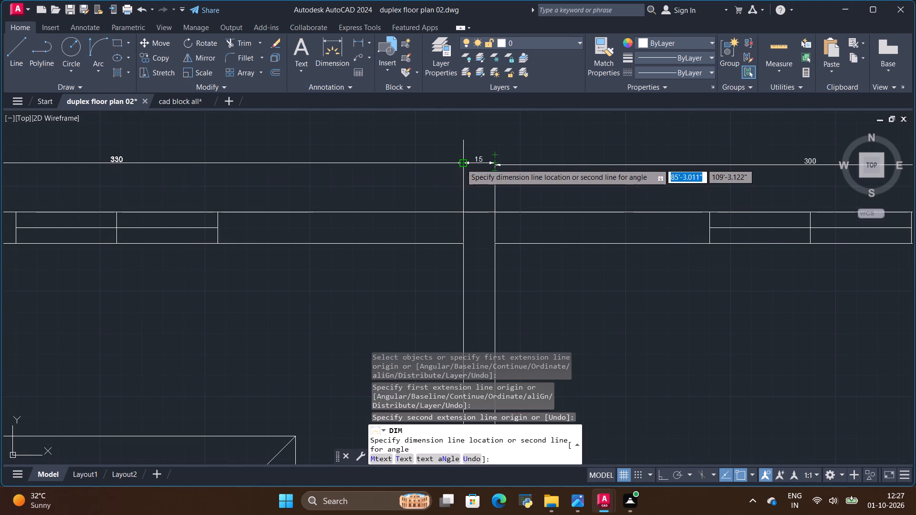
left_click(461, 164)
Dimension the outer wall's thickness at the first floor plan's north-west corner, level with the bedroom width dimension.
scroll(648, 243, "down", 3)
scroll(427, 225, "up", 3)
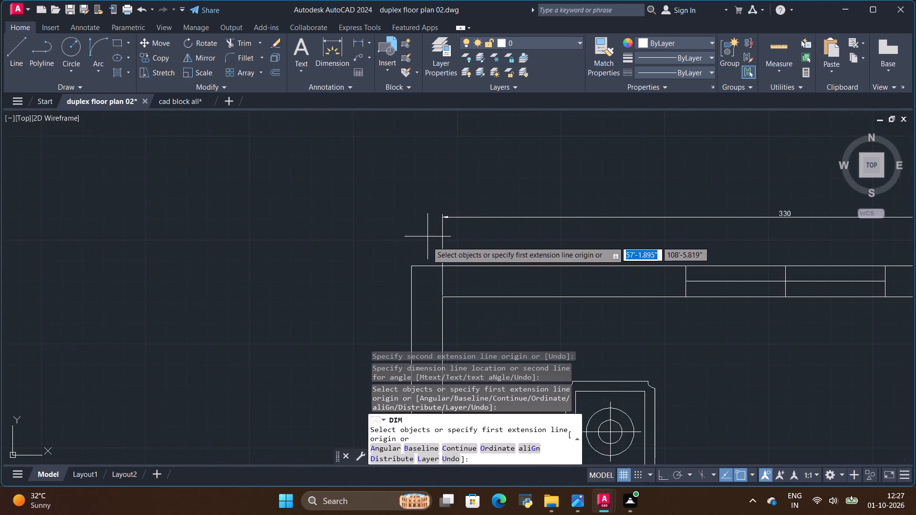
scroll(427, 243, "up", 2)
left_click(384, 302)
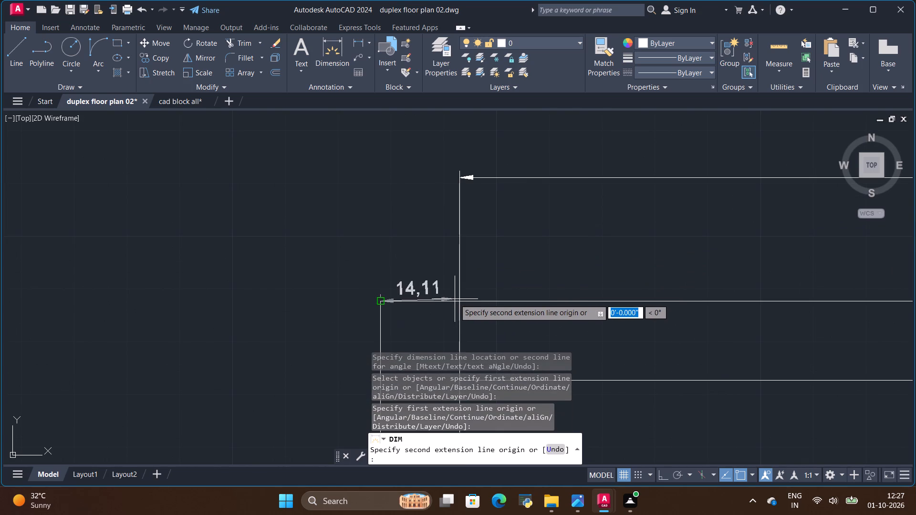
left_click(459, 299)
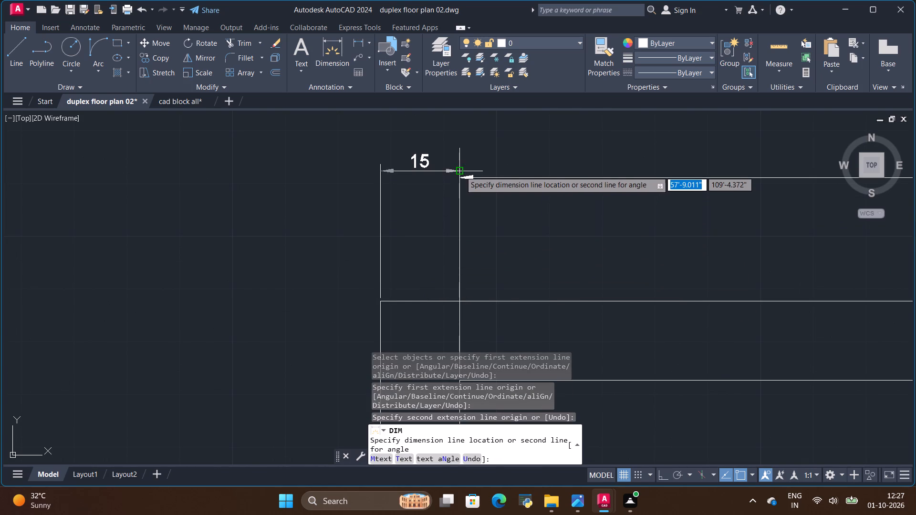
left_click(459, 177)
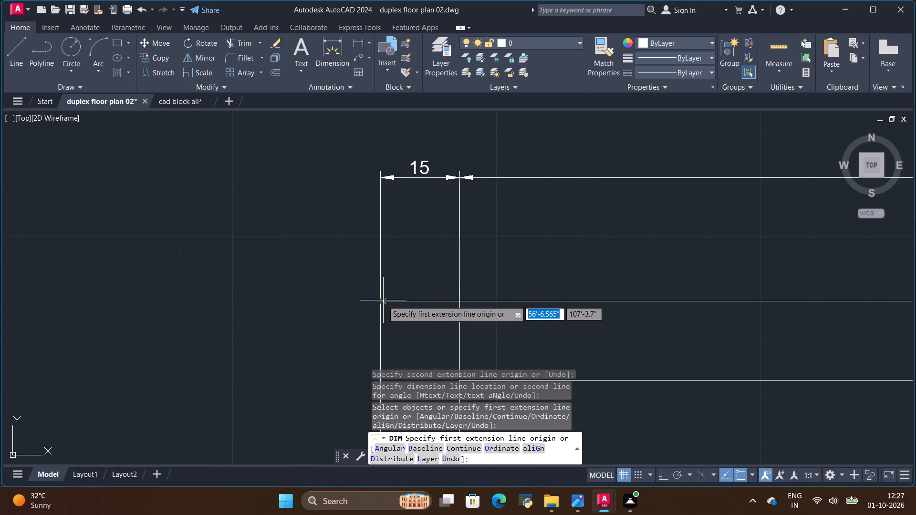
Dimension the first floor plan's overall width between its outer north corners, placing the line above the row of individual dimensions.
left_click(381, 301)
scroll(377, 289, "down", 4)
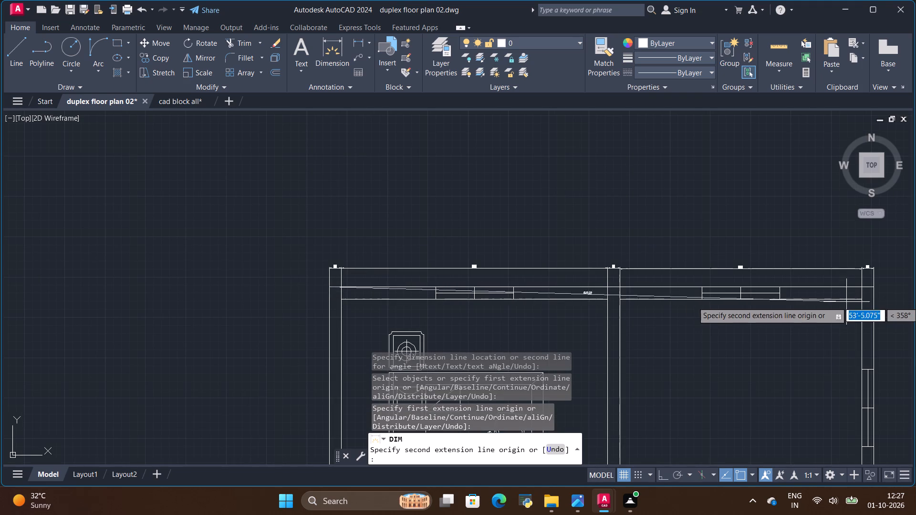
scroll(878, 287, "up", 2)
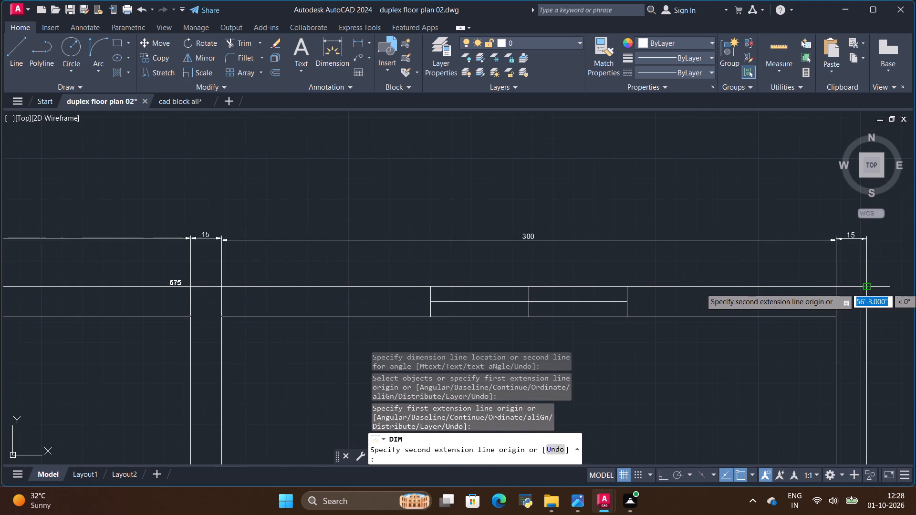
left_click(868, 288)
scroll(821, 291, "down", 3)
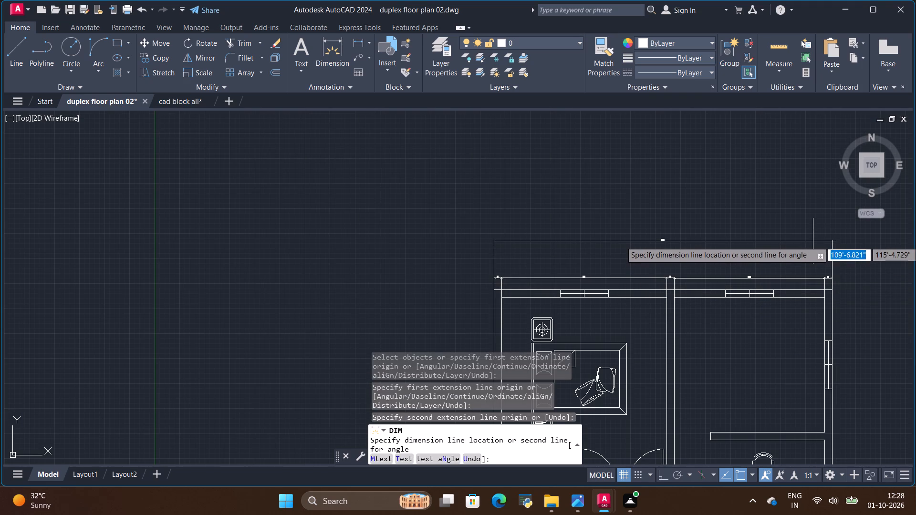
left_click(815, 243)
scroll(705, 267, "up", 3)
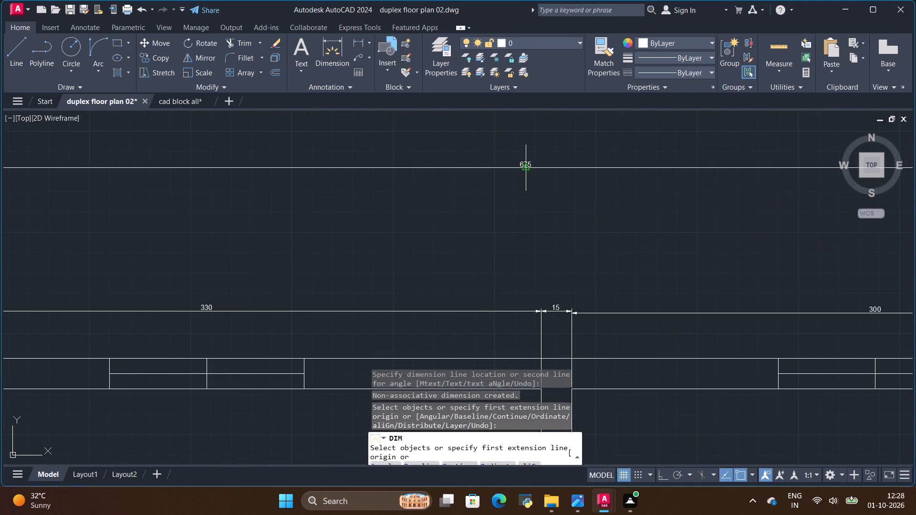
Dimension the north wall's thickness at the first floor plan's north-east corner, placing the dimension outside the east wall.
scroll(525, 166, "up", 2)
scroll(532, 191, "down", 7)
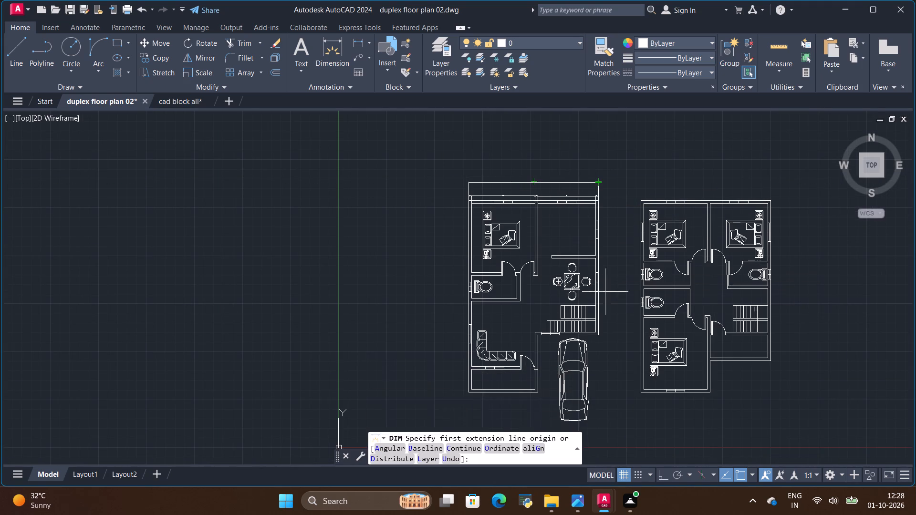
scroll(604, 350, "up", 2)
scroll(610, 332, "down", 1)
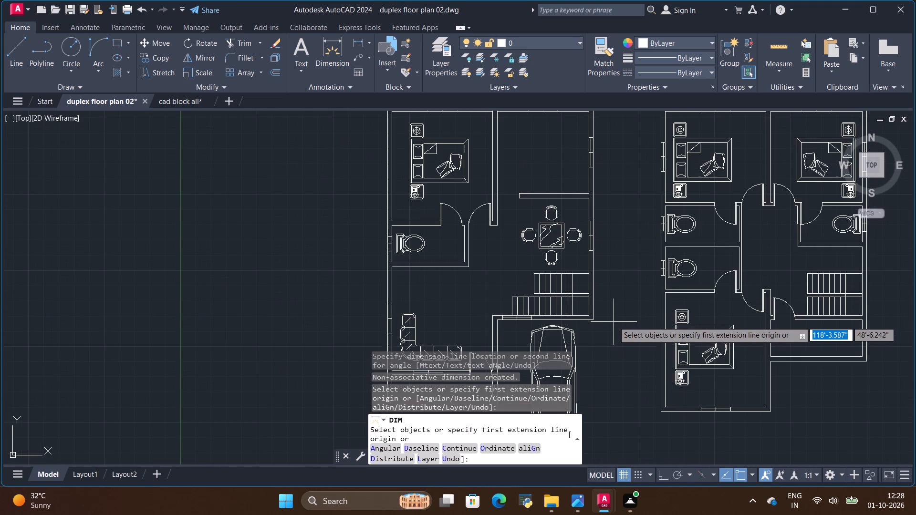
scroll(614, 318, "down", 1)
scroll(605, 187, "up", 5)
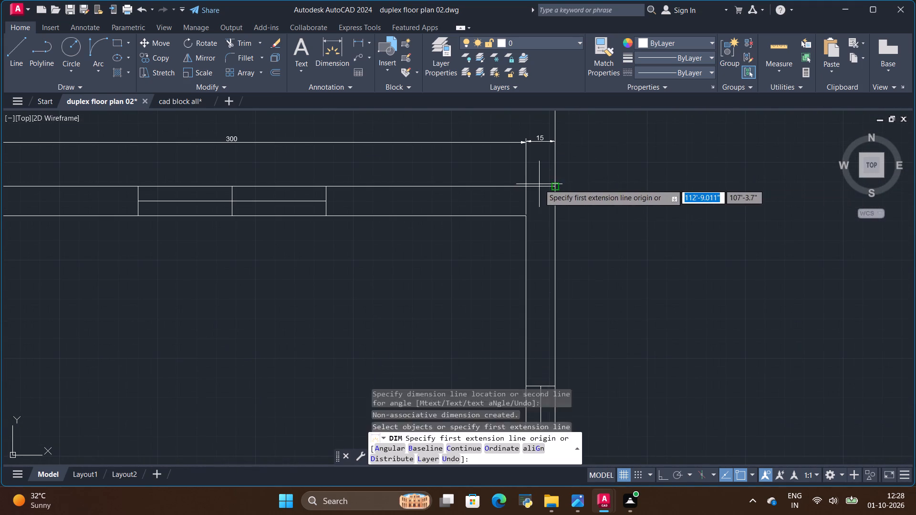
left_click(526, 186)
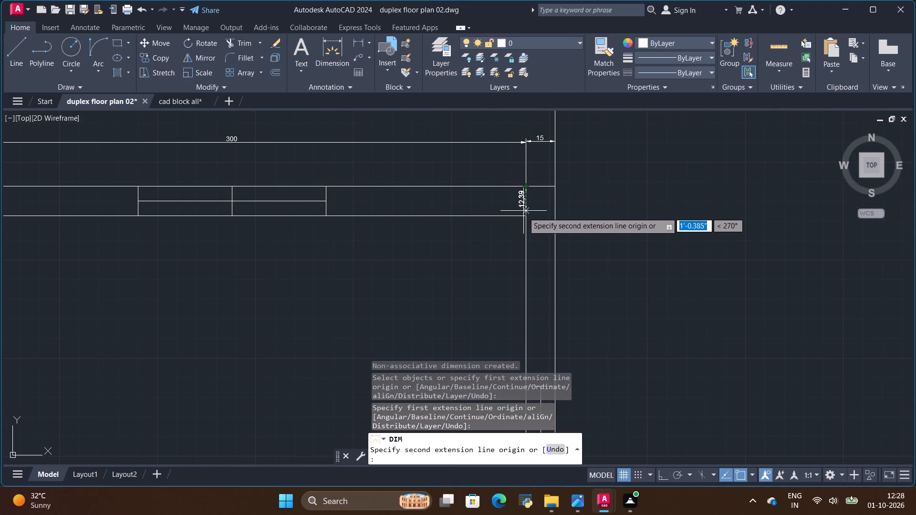
left_click(523, 214)
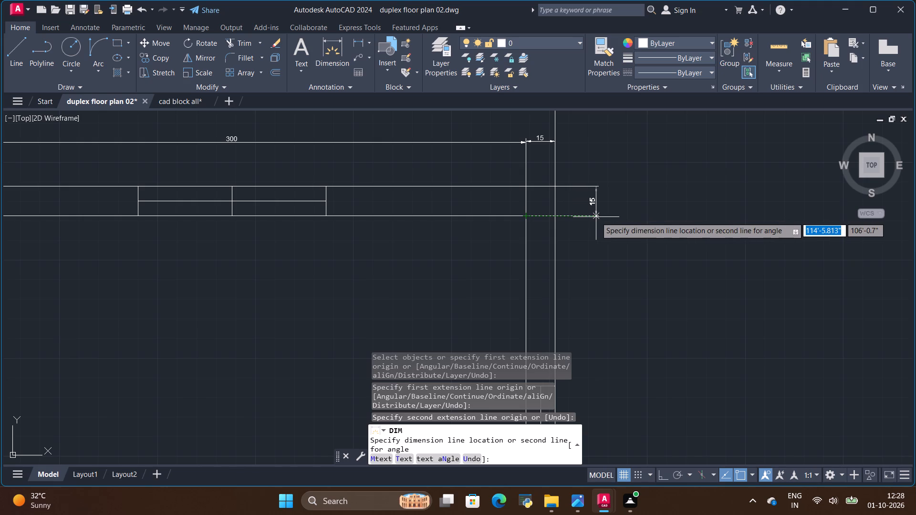
left_click(596, 217)
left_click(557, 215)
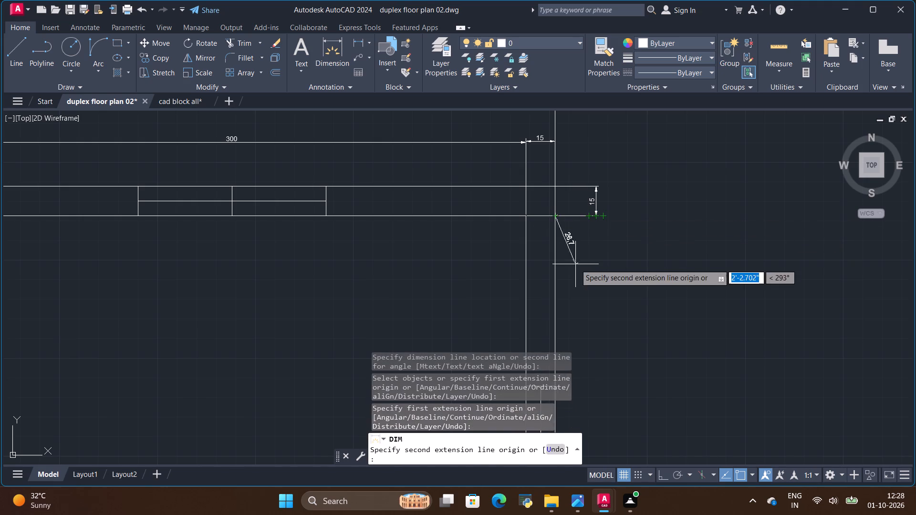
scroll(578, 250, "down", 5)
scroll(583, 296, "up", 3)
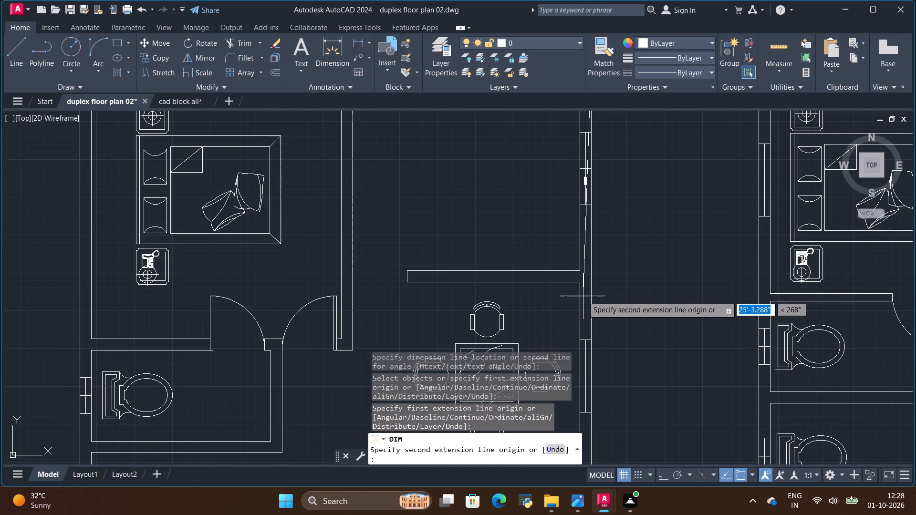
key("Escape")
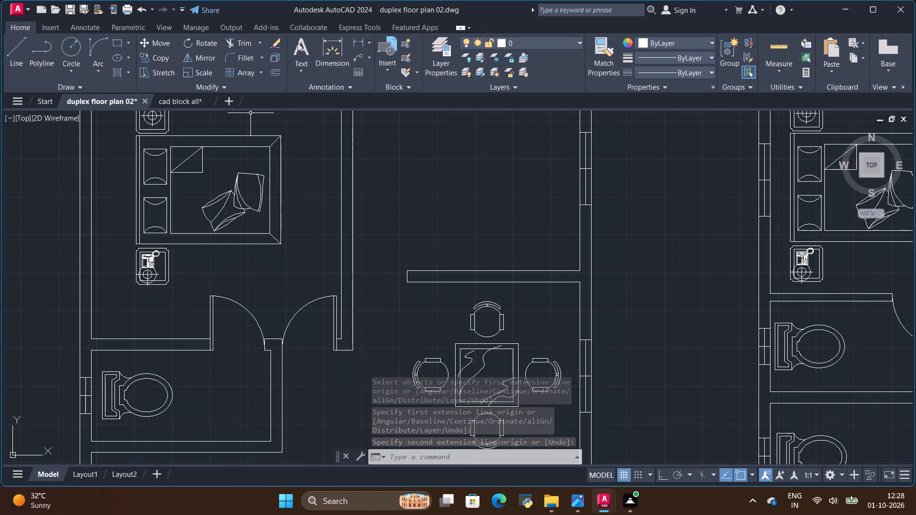
Dimension the north-east room's inner length from the partition's north face to the north wall, in line with the wall thickness dimension.
left_click(330, 46)
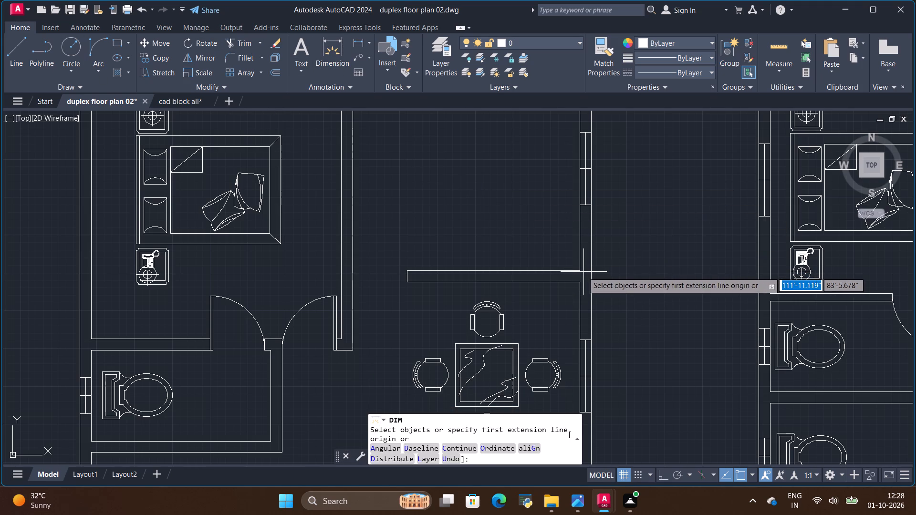
left_click(581, 269)
scroll(579, 291, "down", 1)
scroll(573, 153, "up", 3)
left_click(591, 142)
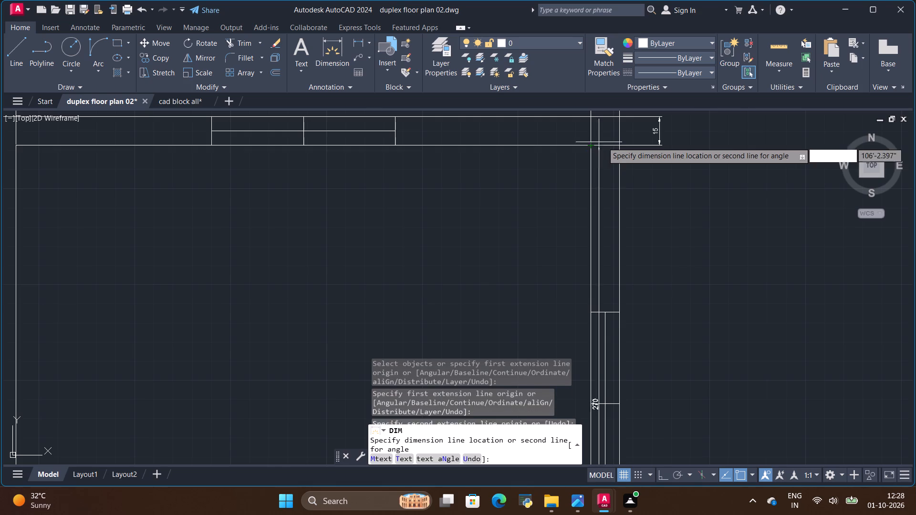
left_click(661, 143)
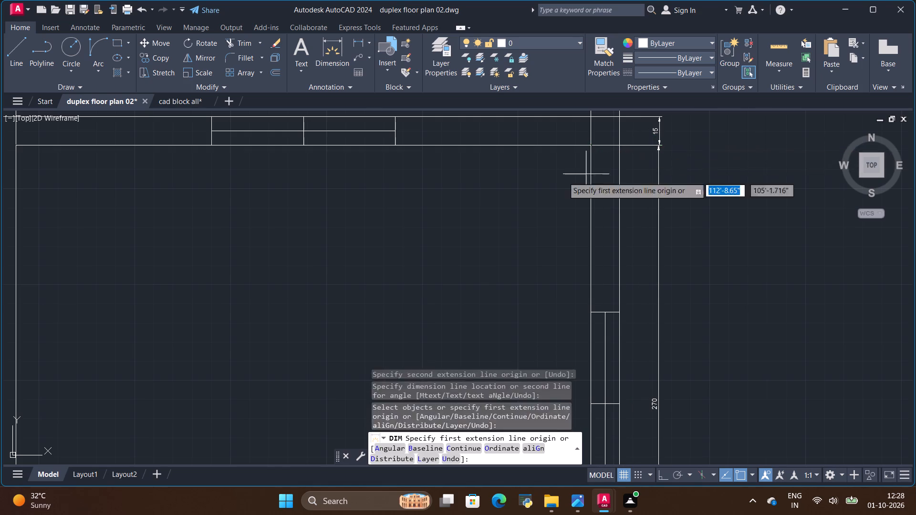
Dimension the thickness of the partition wall north of the dining table, in the same column outside the east wall.
scroll(505, 164, "down", 2)
scroll(569, 147, "down", 2)
scroll(561, 226, "up", 3)
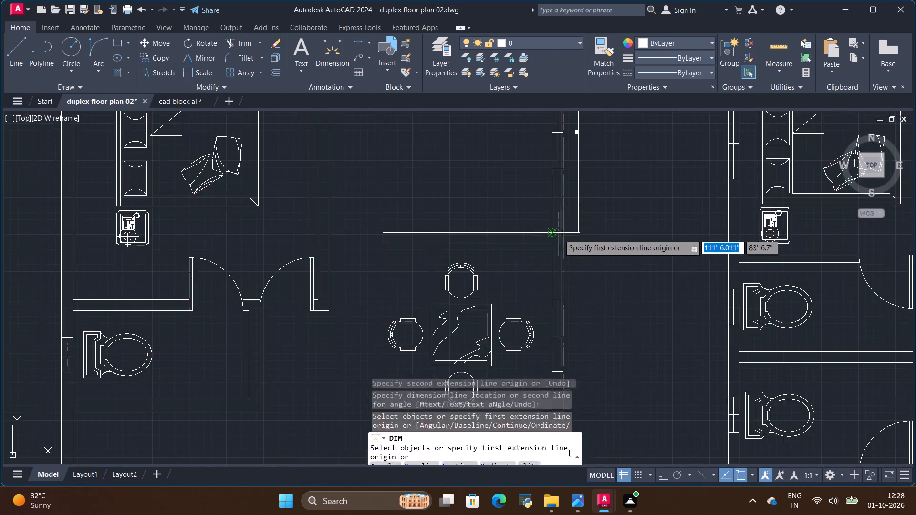
left_click(547, 229)
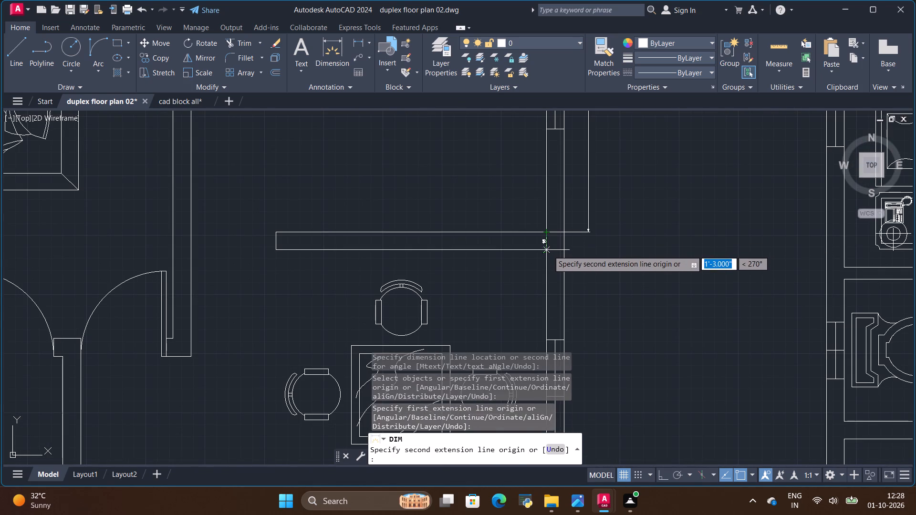
left_click(548, 250)
left_click(590, 250)
Dimension the dining area's length from the partition's south face to the staircase's north edge, in the same column outside the east wall.
scroll(612, 224, "down", 1)
scroll(553, 254, "up", 3)
left_click(604, 204)
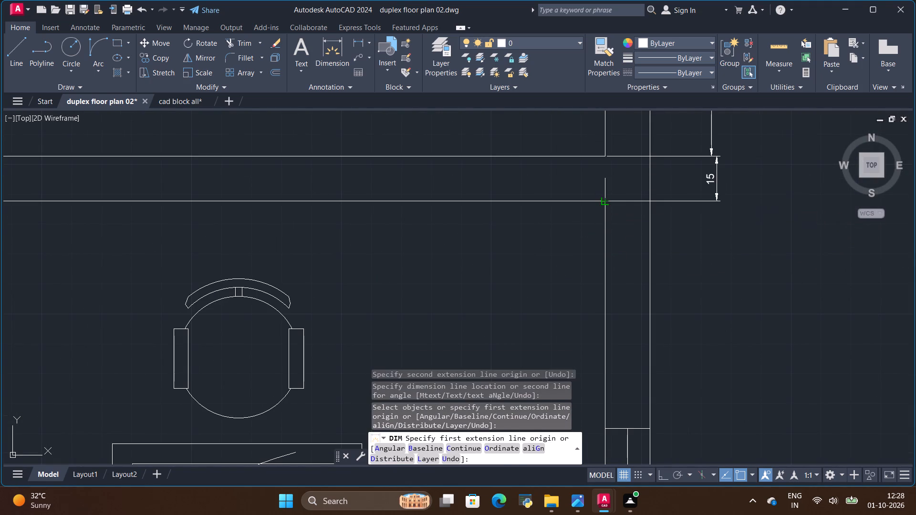
scroll(599, 251, "down", 3)
scroll(622, 212, "down", 2)
scroll(622, 260, "up", 3)
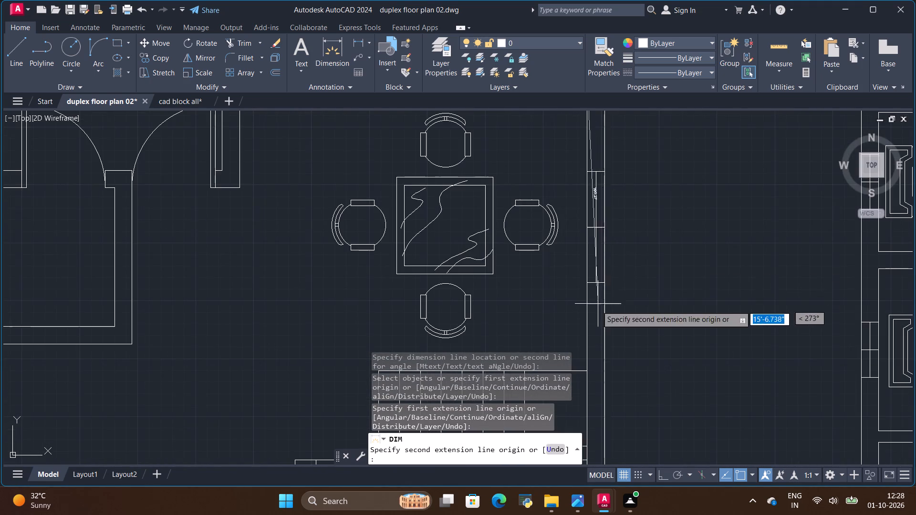
scroll(645, 268, "down", 2)
scroll(619, 309, "up", 2)
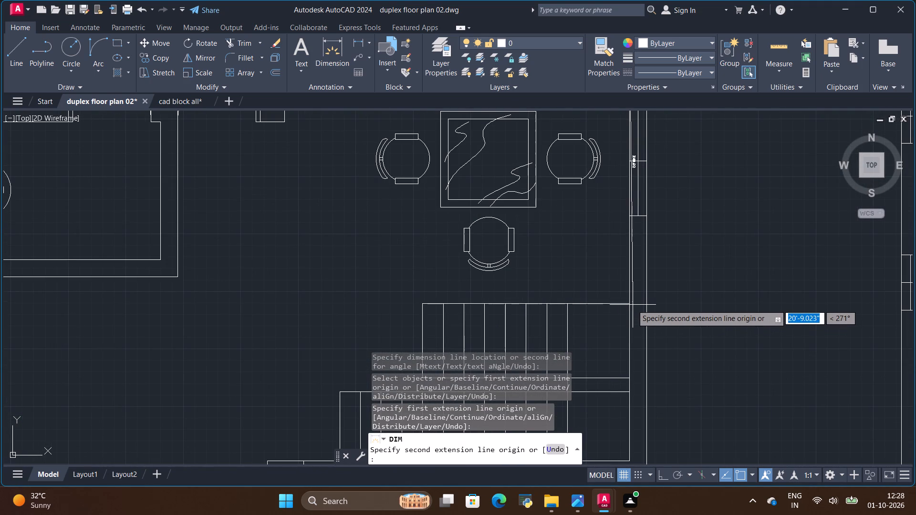
left_click(629, 303)
scroll(668, 299, "down", 2)
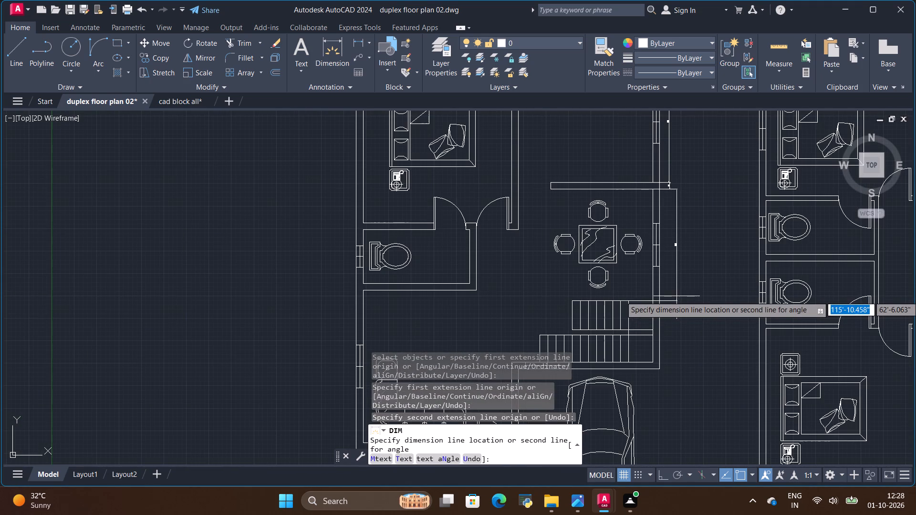
left_click(670, 295)
Dimension the staircase area's length from its north edge to the south wall's inner face, continuing the column outside the east wall.
scroll(658, 312, "up", 1)
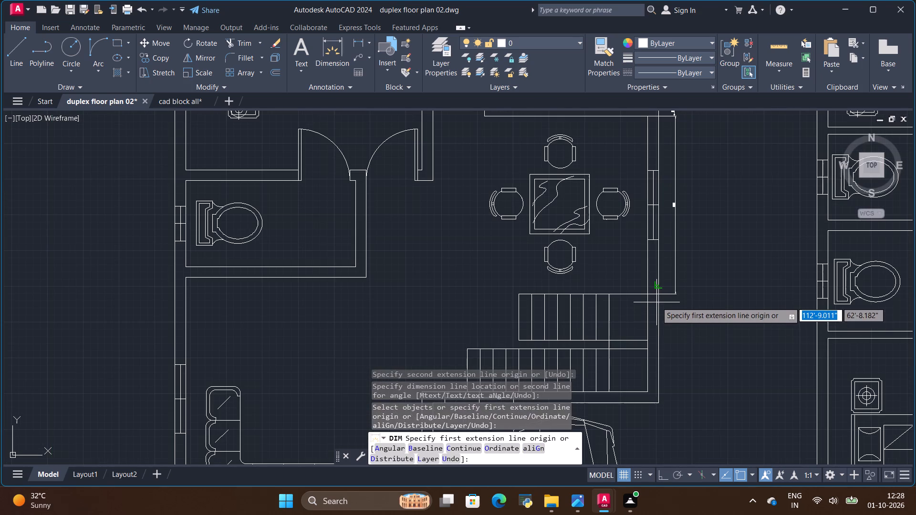
scroll(645, 307, "up", 2)
left_click(645, 277)
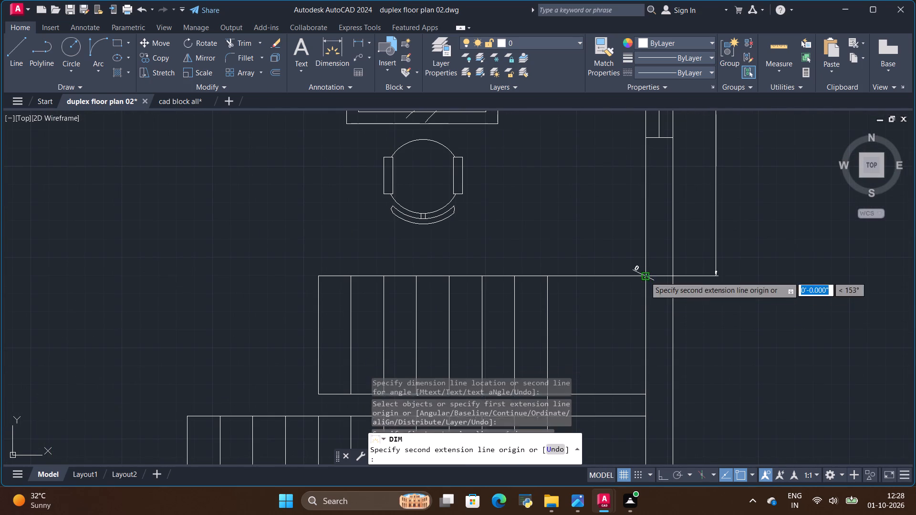
scroll(643, 323, "down", 4)
scroll(656, 318, "up", 3)
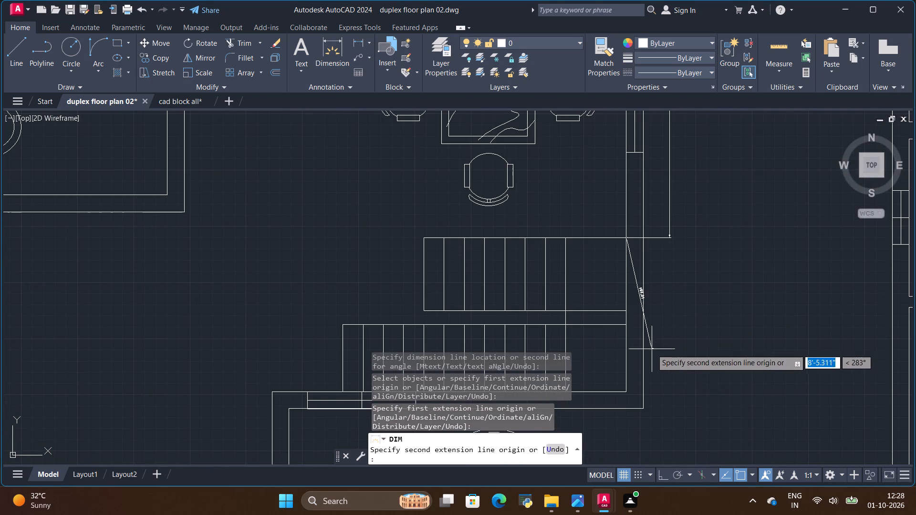
left_click(626, 392)
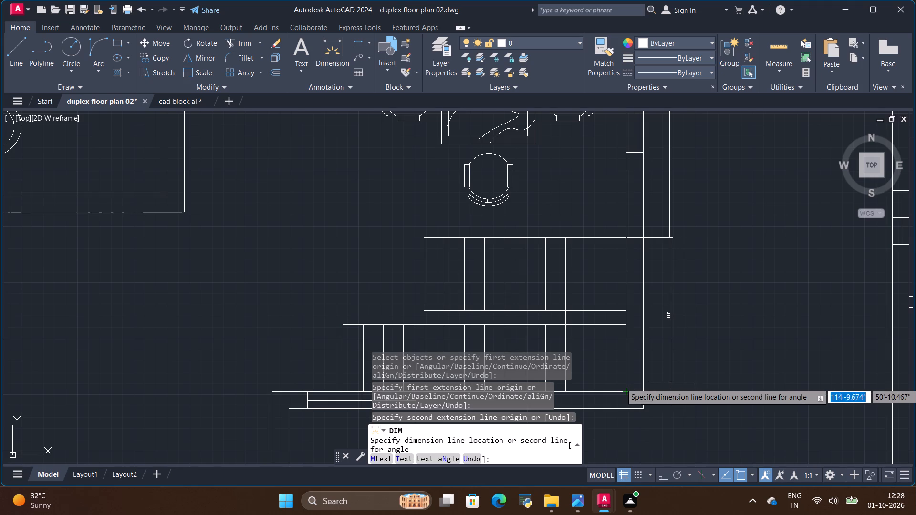
left_click(671, 383)
Dimension the thickness of the wall south of the staircase, roughly in line with the dimensions outside the east wall.
scroll(626, 419, "up", 2)
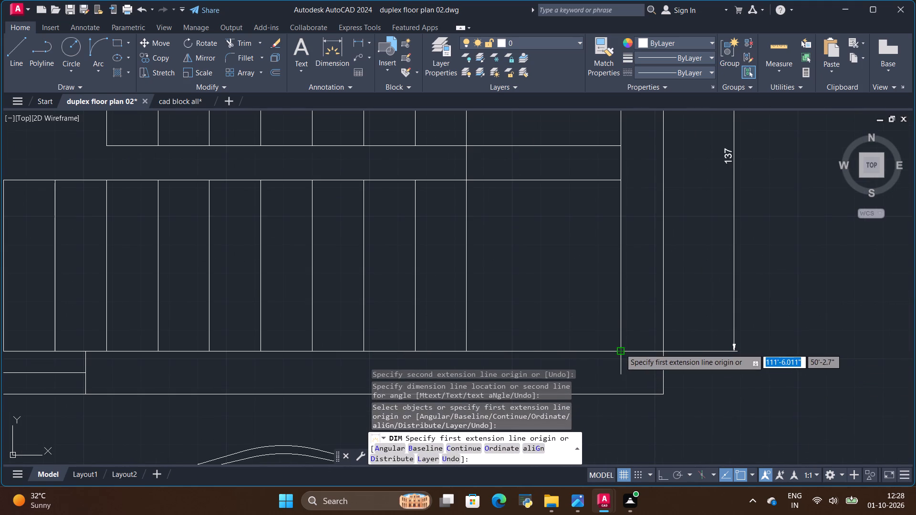
left_click(620, 349)
left_click(623, 394)
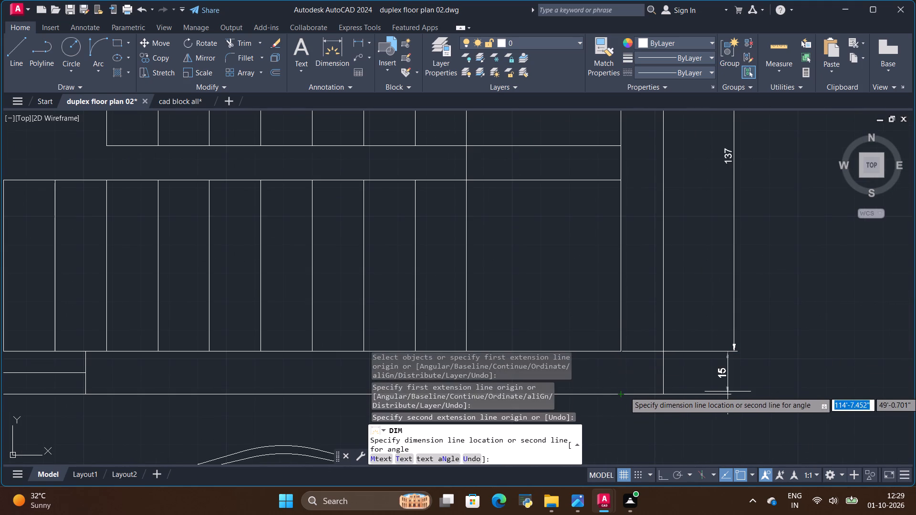
left_click(739, 391)
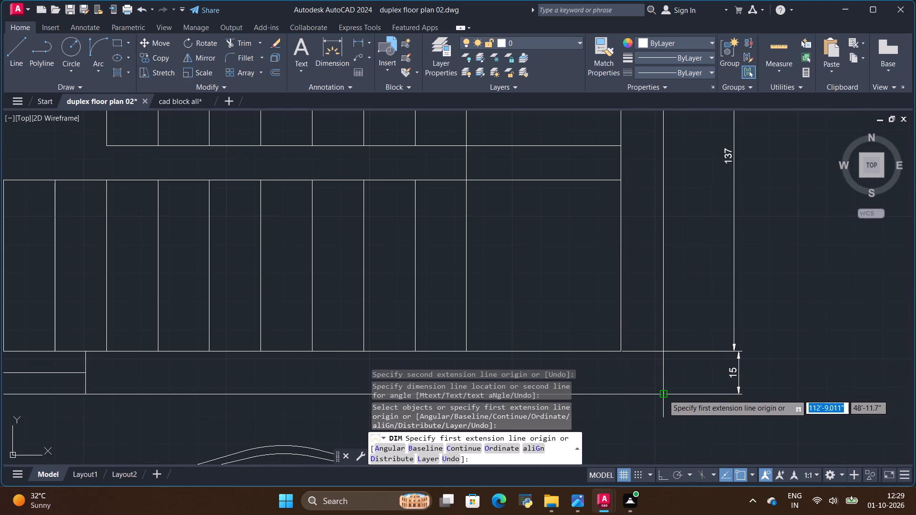
Dimension the east wall's overall length between its outer corners, placing the line outside the column of individual dimensions.
left_click(662, 394)
scroll(689, 355, "down", 5)
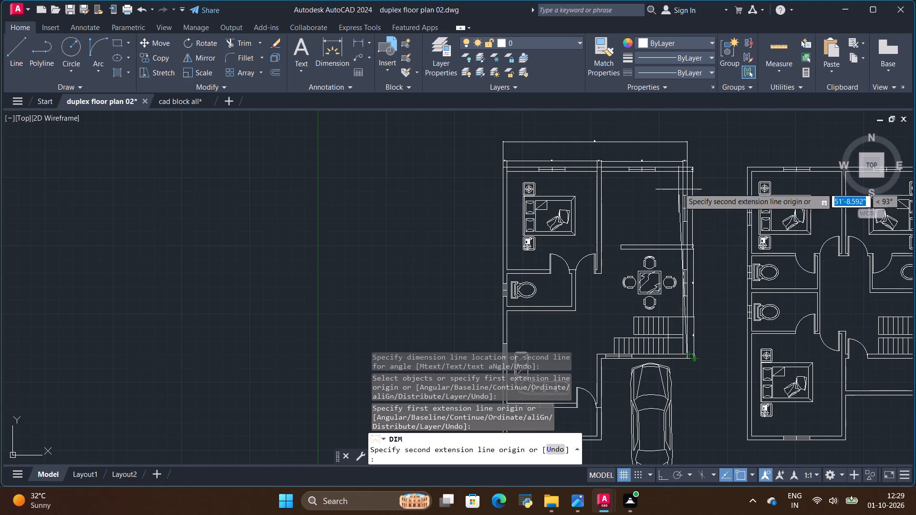
scroll(688, 154, "up", 3)
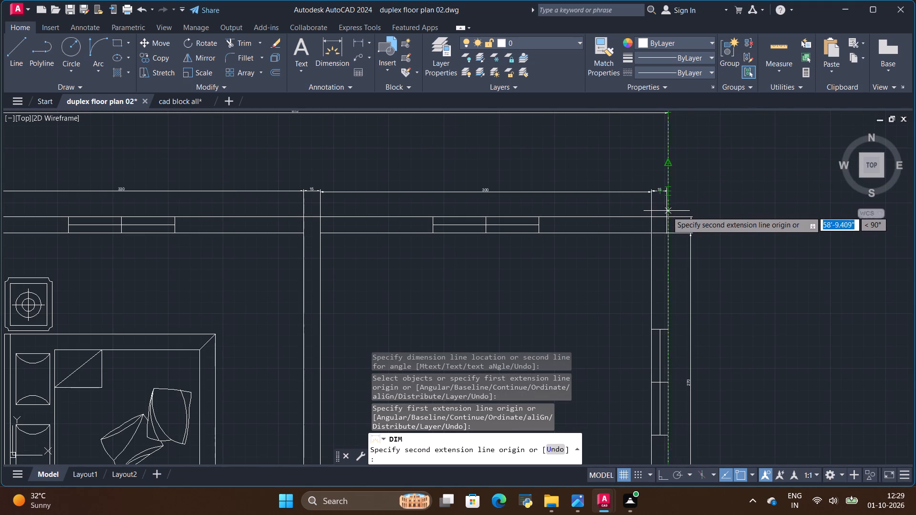
left_click(668, 219)
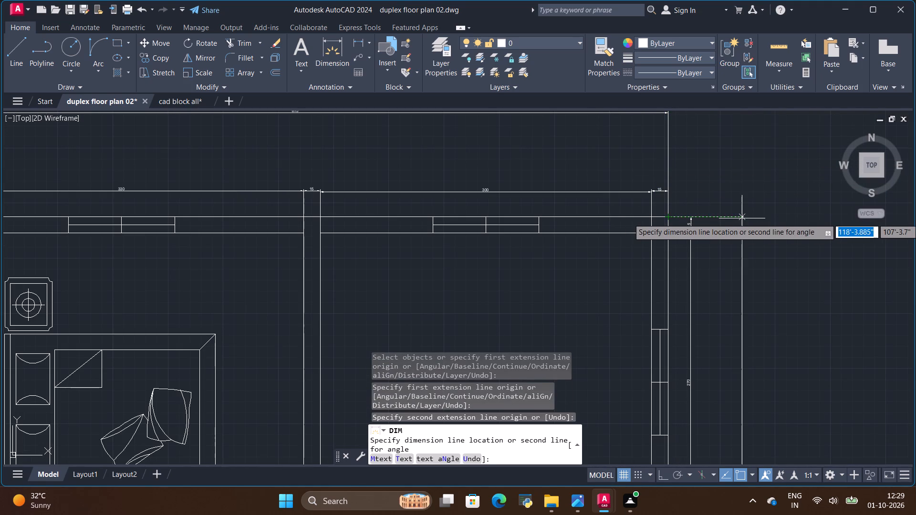
left_click(742, 218)
Dimension the north wall's thickness at the first floor plan's north-west corner, placing the dimension outside the west wall.
scroll(687, 208, "down", 4)
scroll(696, 263, "up", 3)
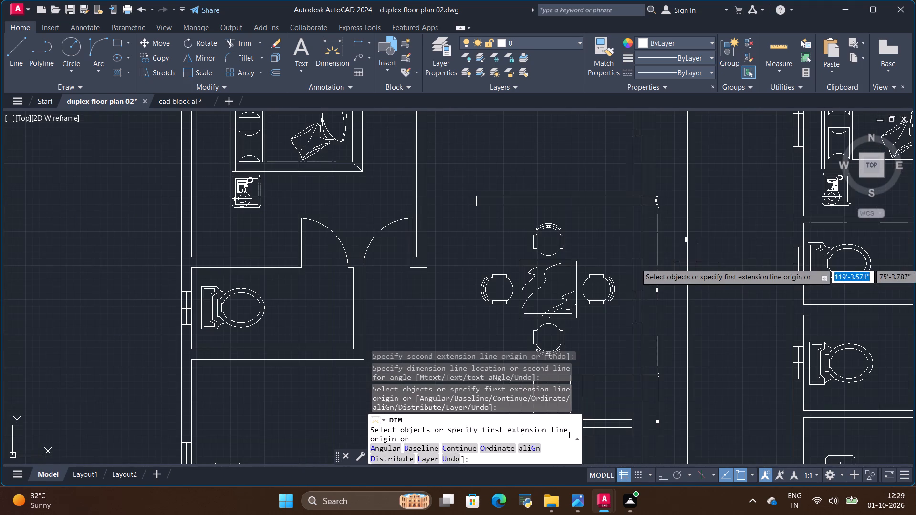
scroll(708, 220, "down", 3)
scroll(578, 137, "up", 2)
scroll(646, 204, "down", 2)
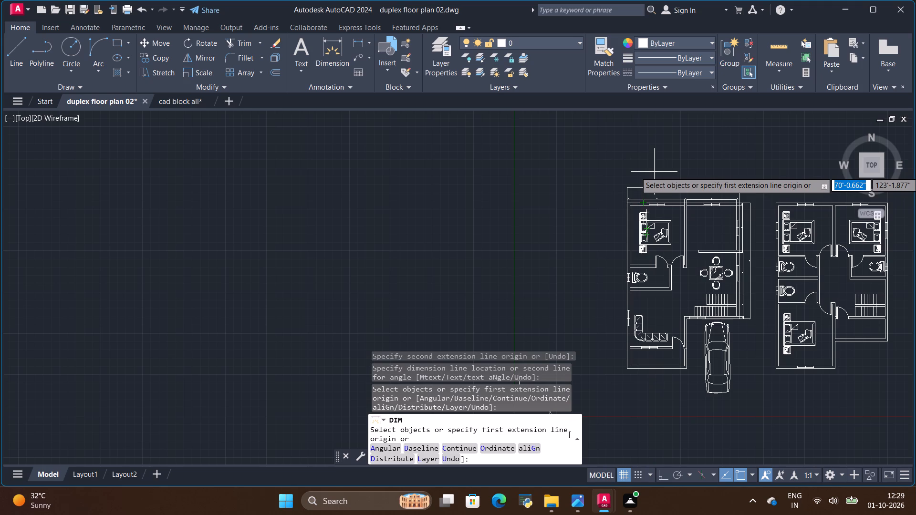
scroll(624, 176, "up", 2)
scroll(654, 307, "up", 2)
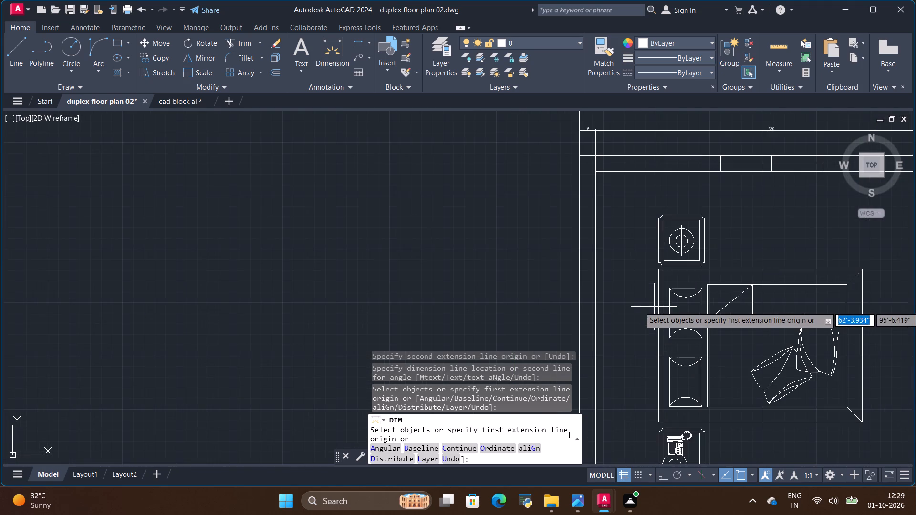
scroll(659, 283, "down", 2)
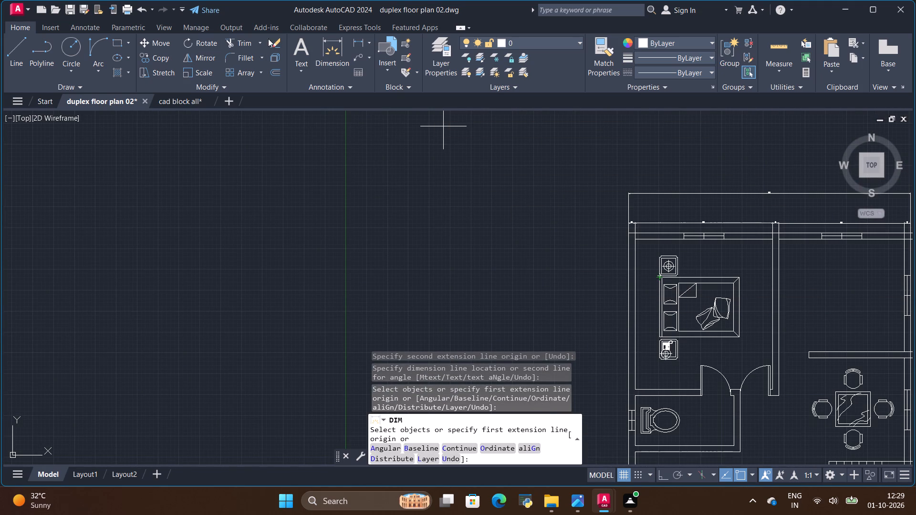
left_click(334, 52)
scroll(642, 222, "up", 1)
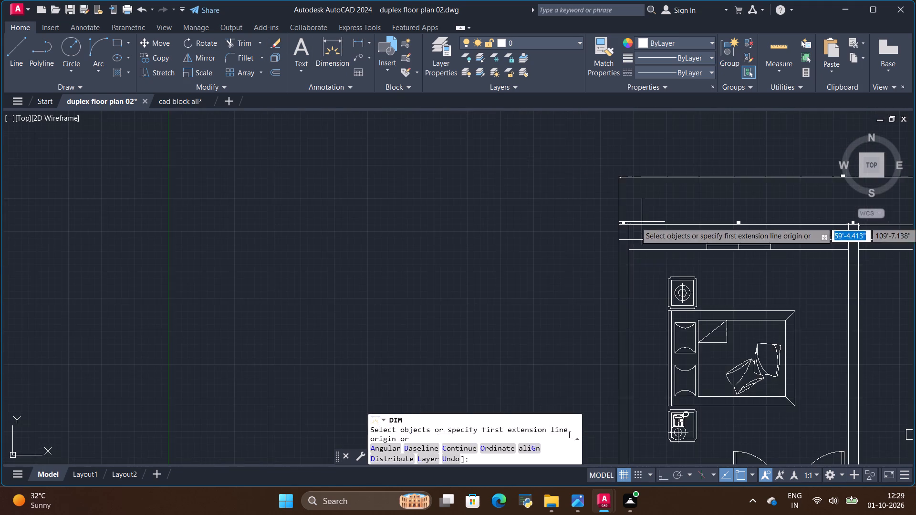
scroll(639, 248, "up", 3)
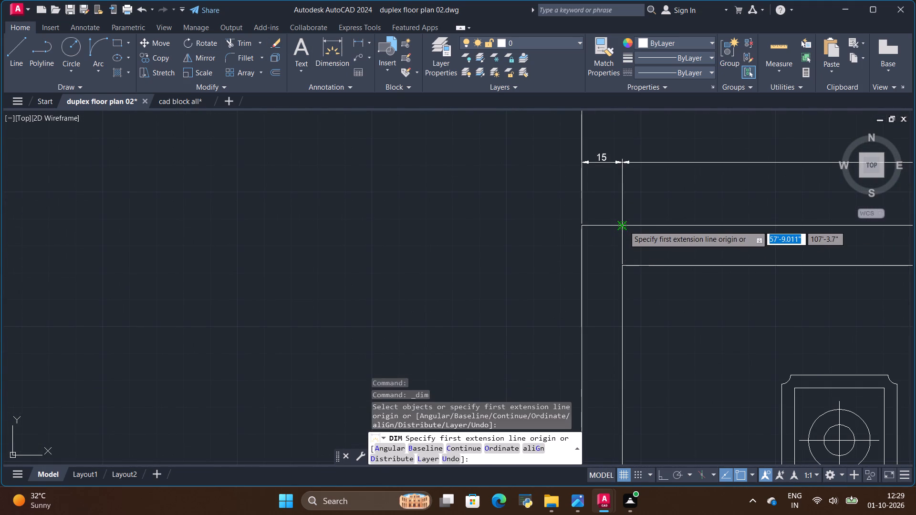
left_click(624, 223)
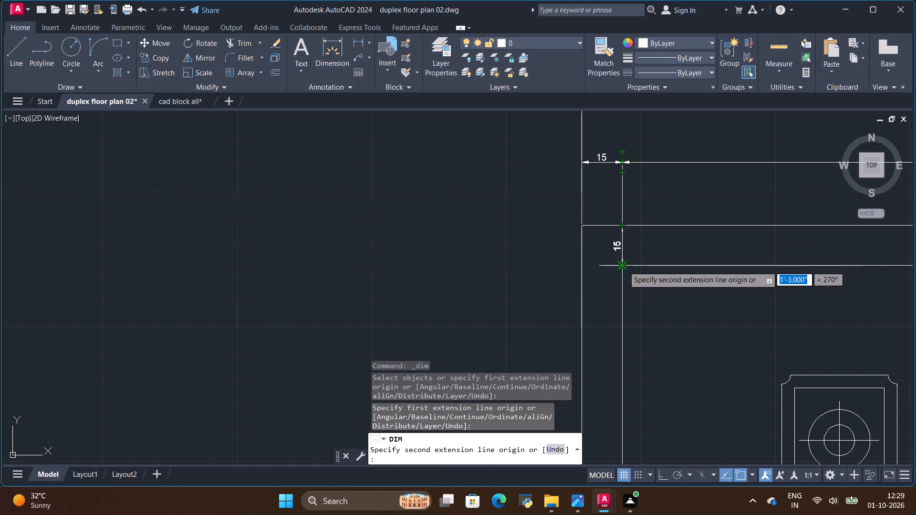
left_click(624, 266)
left_click(534, 273)
scroll(692, 247, "down", 2)
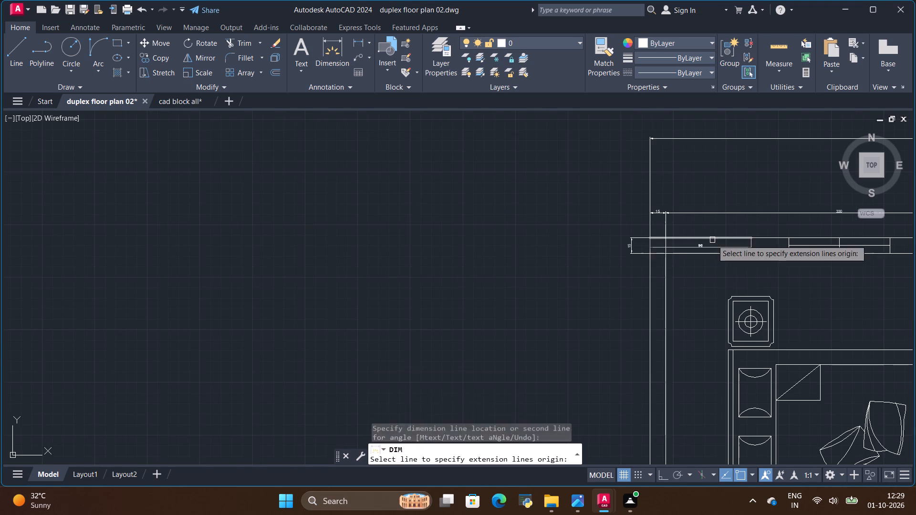
Dimension the north-west bedroom's length from the north wall's inner face to the toilet's north wall, placing it outside the west wall.
scroll(699, 257, "up", 2)
left_click(608, 250)
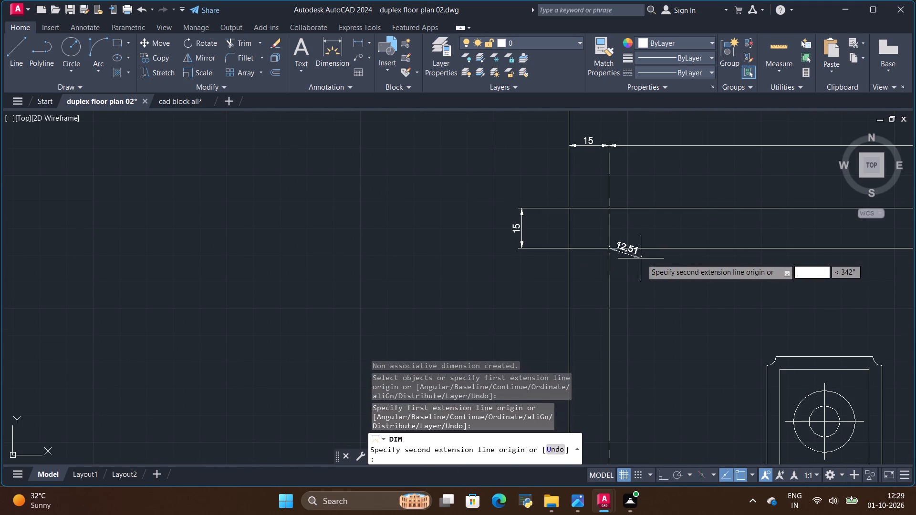
scroll(656, 243, "down", 4)
scroll(665, 302, "down", 1)
scroll(664, 359, "up", 3)
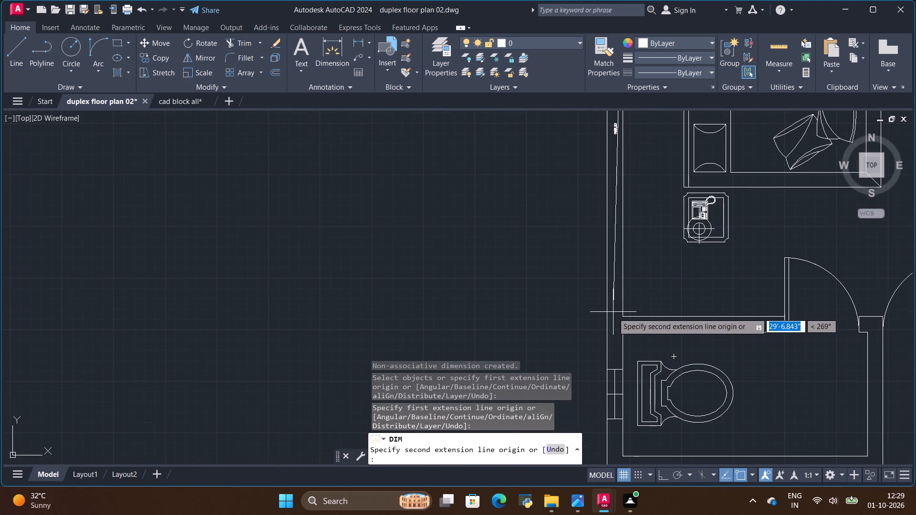
scroll(613, 313, "up", 3)
left_click(641, 331)
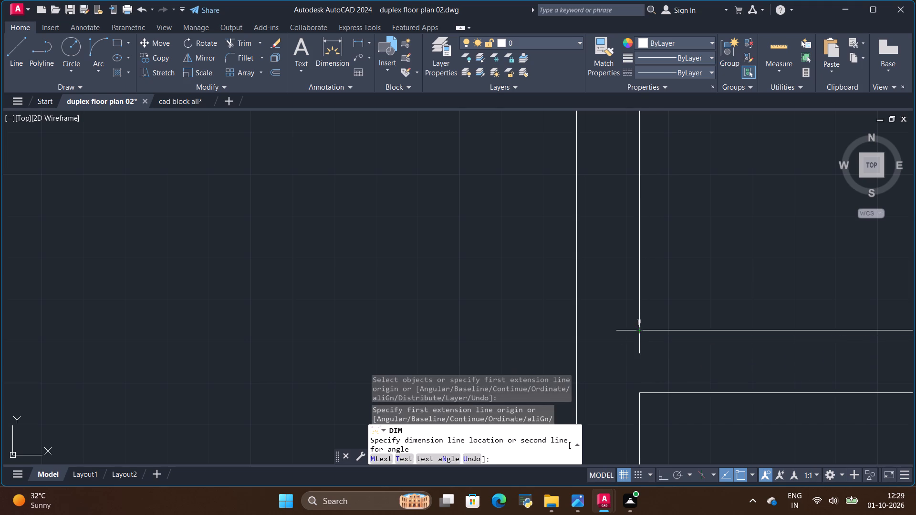
scroll(664, 319, "down", 5)
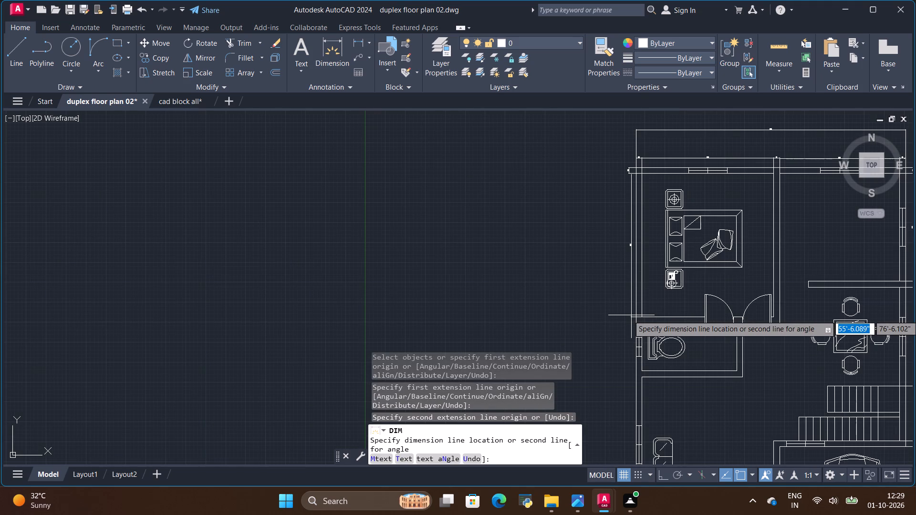
left_click(627, 316)
Dimension the thickness of the wall between the bedroom and the toilet, in line with the column outside the west wall.
scroll(648, 323, "up", 2)
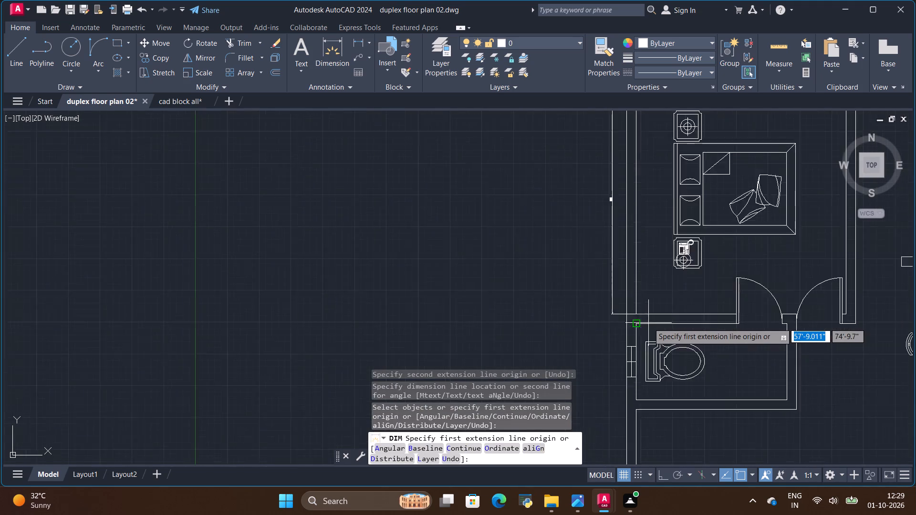
scroll(632, 331, "up", 2)
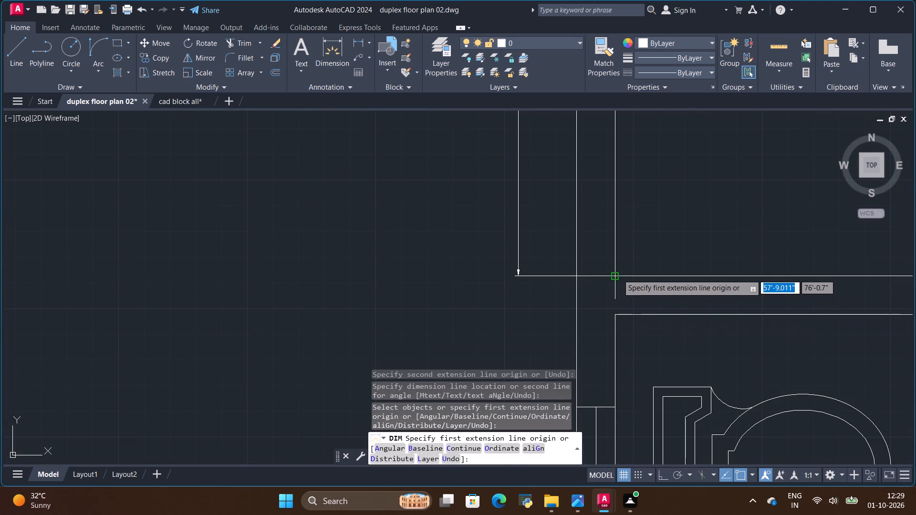
left_click(617, 274)
left_click(617, 313)
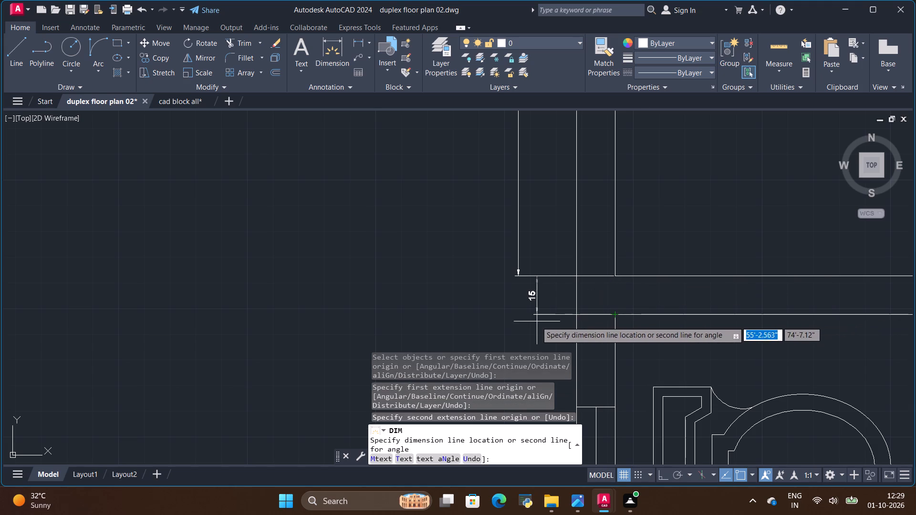
left_click(516, 321)
Dimension the toilet's inner length between its north and south walls, continuing the column outside the west wall.
scroll(661, 276, "down", 3)
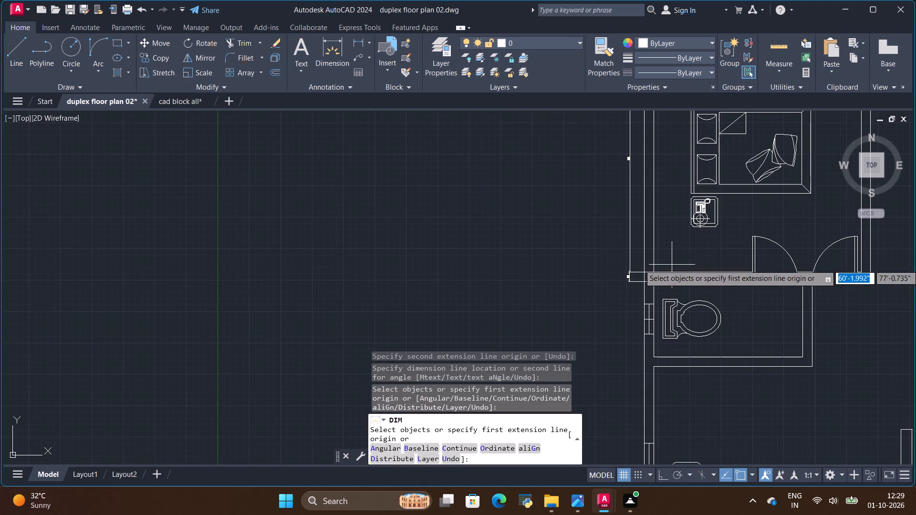
scroll(667, 371, "up", 1)
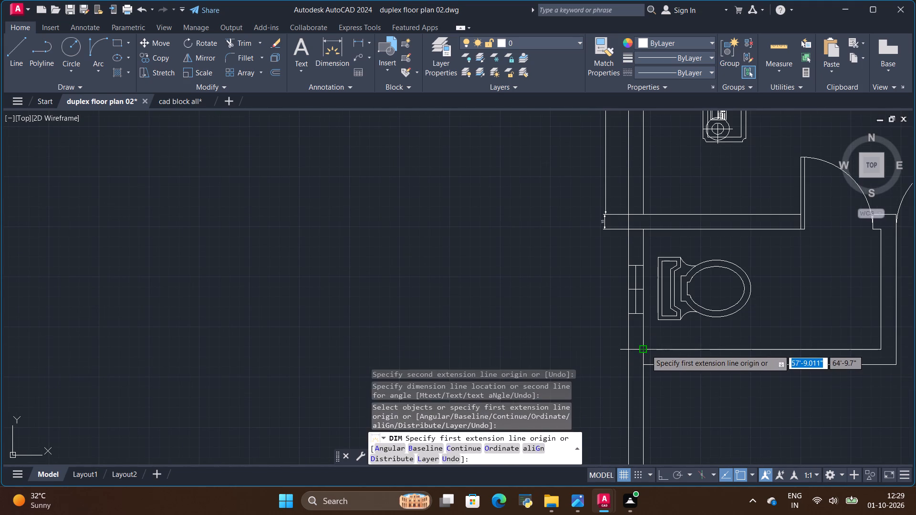
left_click(646, 350)
left_click(645, 229)
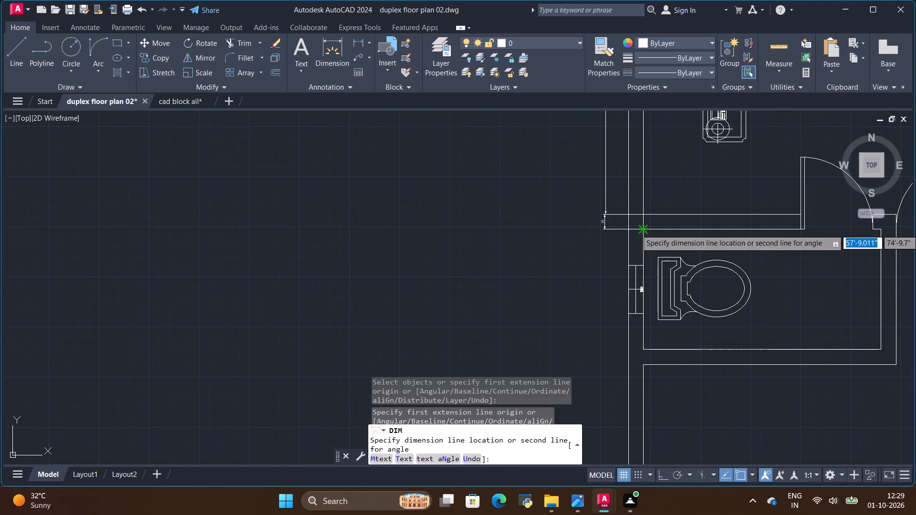
left_click(606, 231)
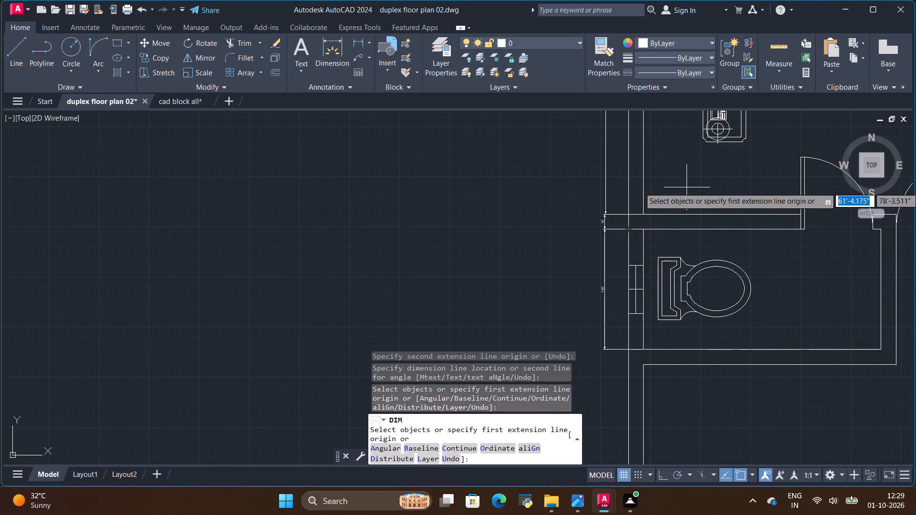
Dimension the thickness of the toilet's south wall, roughly in line with the dimensions outside the west wall.
scroll(670, 301, "down", 1)
scroll(651, 359, "up", 3)
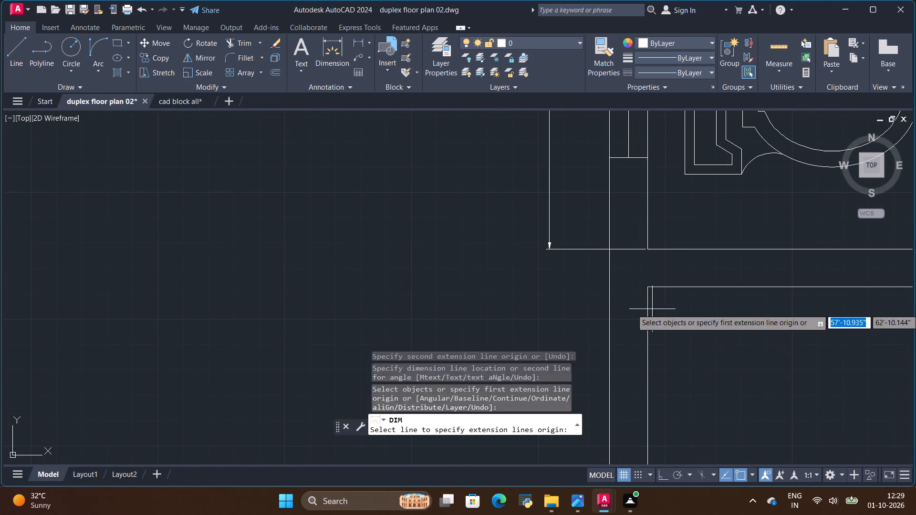
left_click(650, 287)
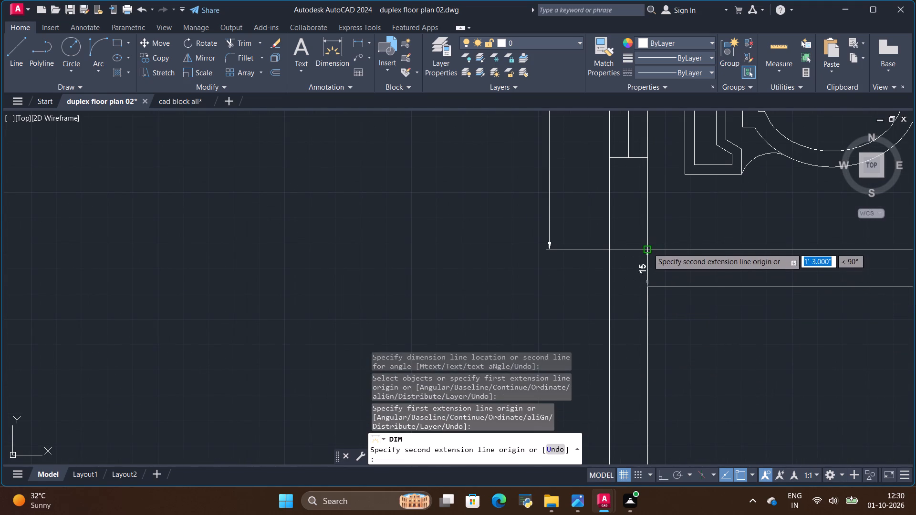
left_click(647, 249)
left_click(552, 267)
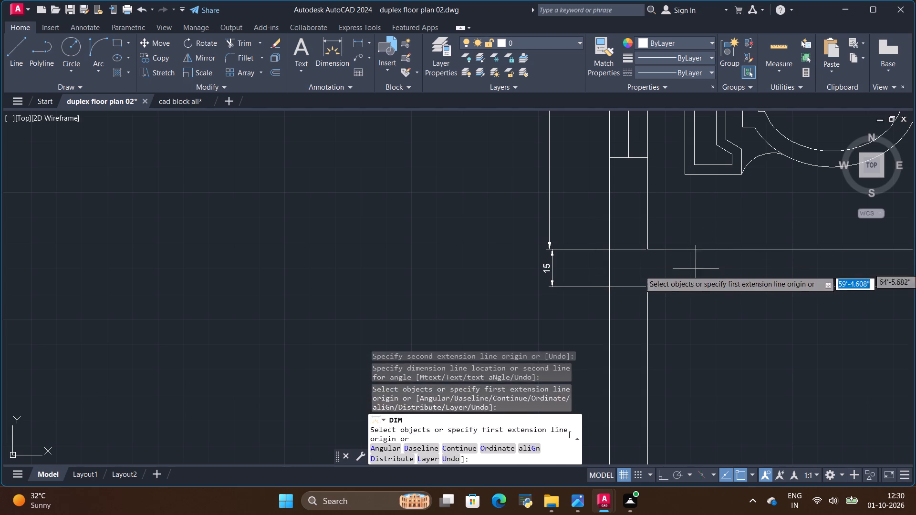
Dimension the living room's length from the toilet's south wall to the wall south of the sofa, continuing the column outside the west wall.
left_click(649, 288)
scroll(671, 265, "down", 3)
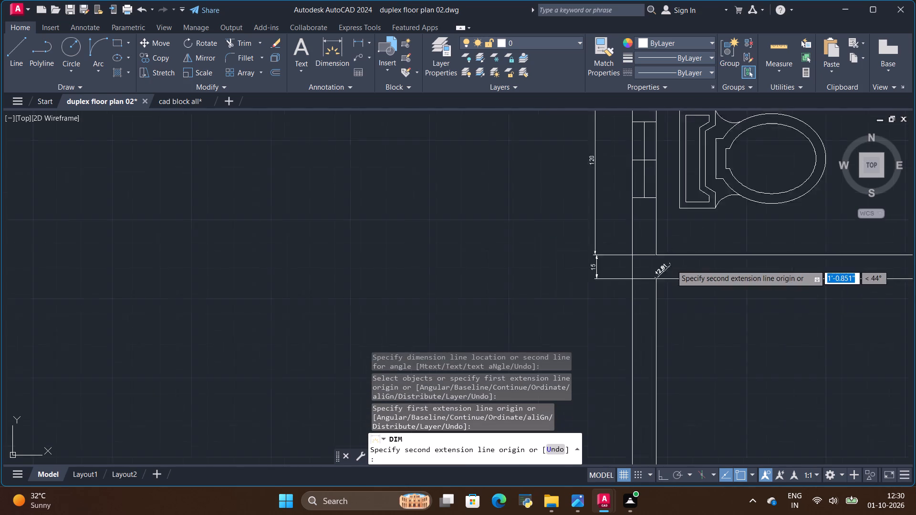
scroll(671, 265, "down", 4)
scroll(679, 323, "up", 4)
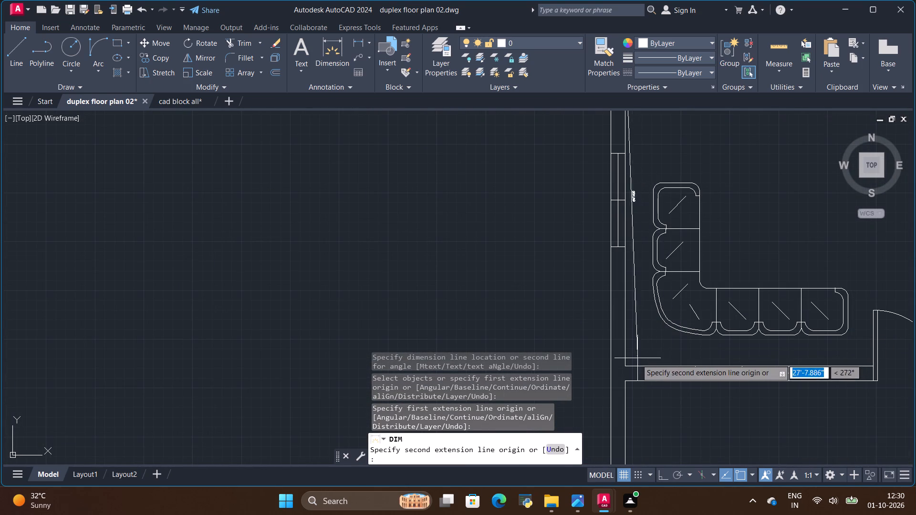
left_click(625, 368)
scroll(631, 355, "down", 3)
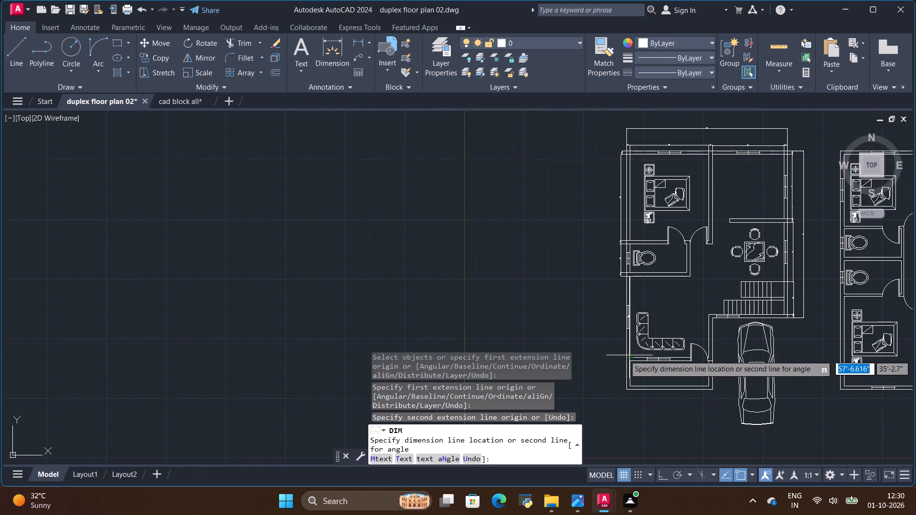
scroll(620, 355, "up", 2)
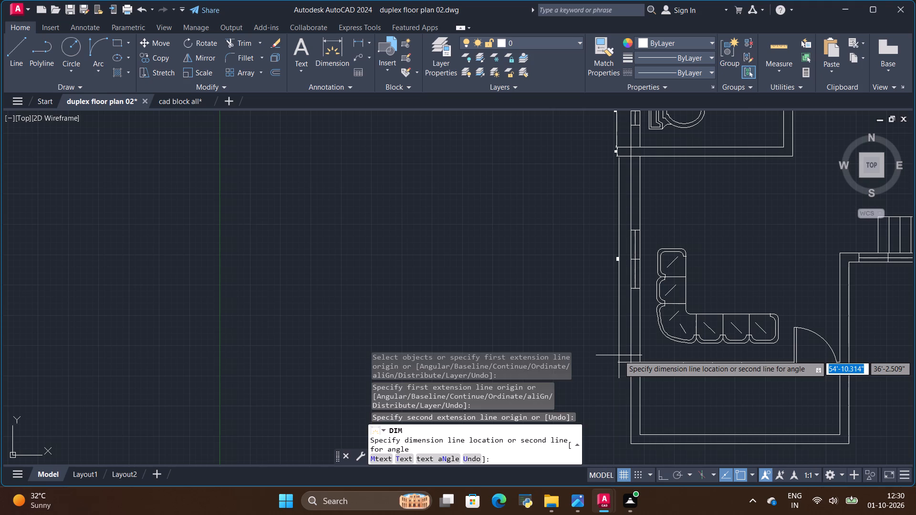
left_click(617, 355)
Dimension the thickness of the wall south of the living room sofa, roughly in line with the column outside the west wall.
scroll(648, 386, "up", 2)
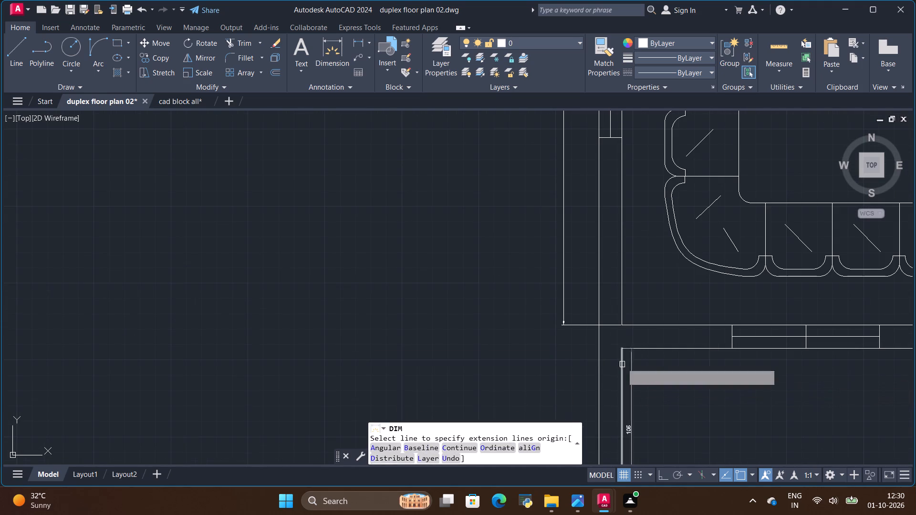
left_click(620, 346)
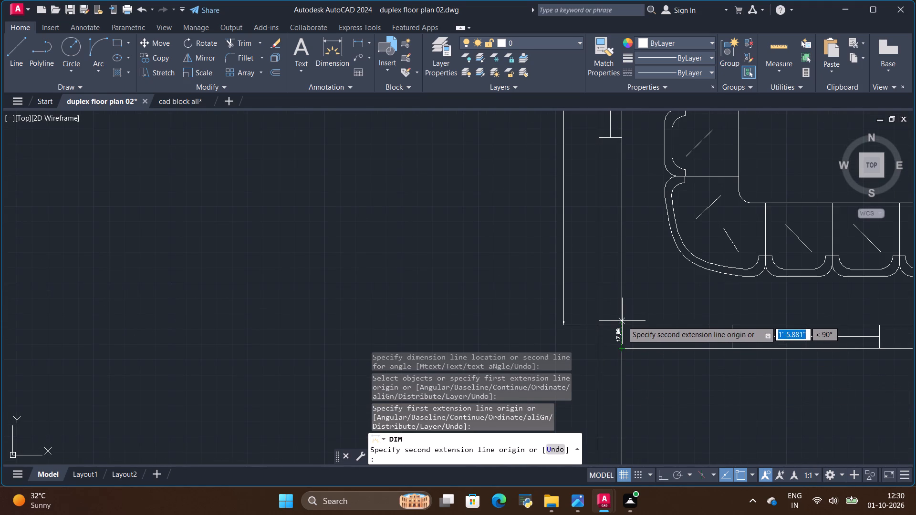
left_click(622, 326)
scroll(669, 305, "down", 2)
scroll(635, 308, "up", 1)
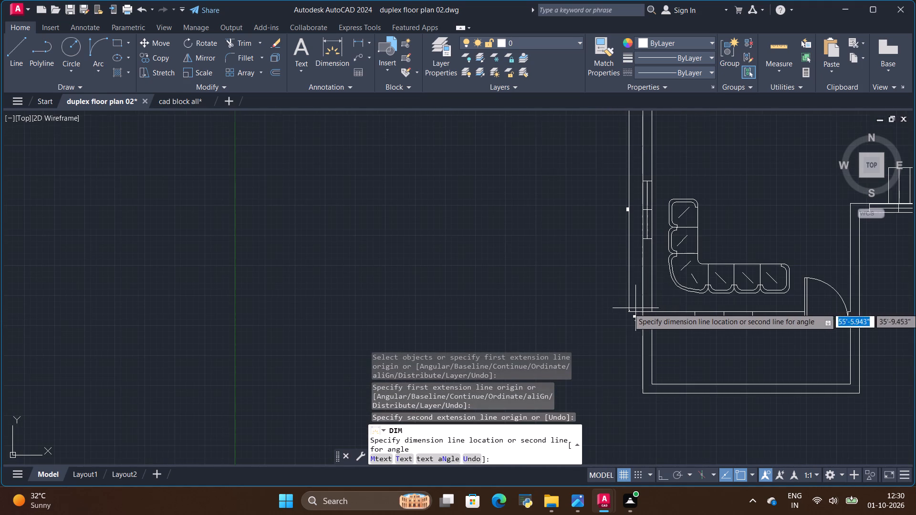
scroll(635, 308, "up", 1)
left_click(620, 323)
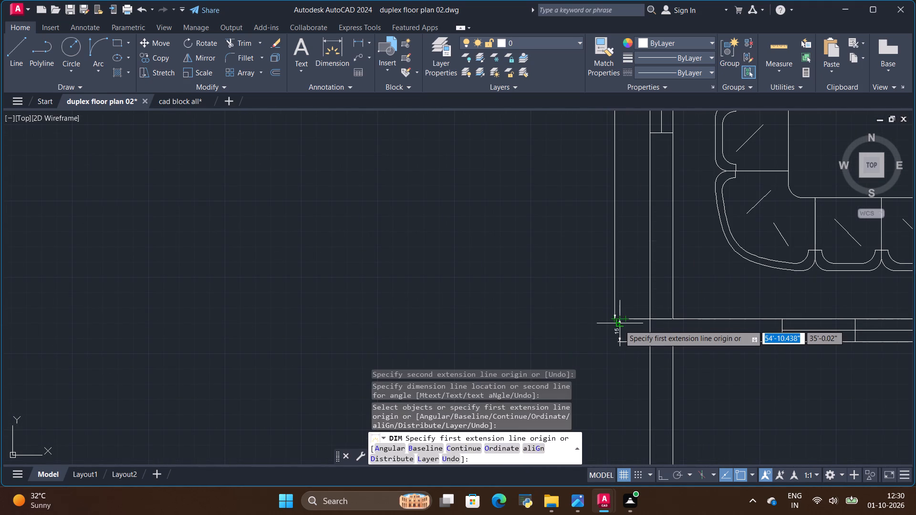
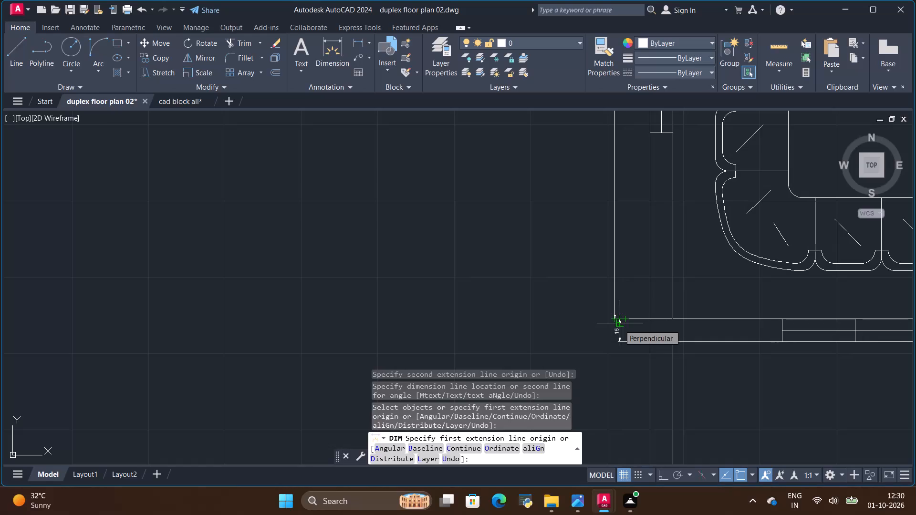
Dimension the length of the space south of the living room between its north and south walls, continuing the column outside the west wall.
scroll(650, 350, "down", 1)
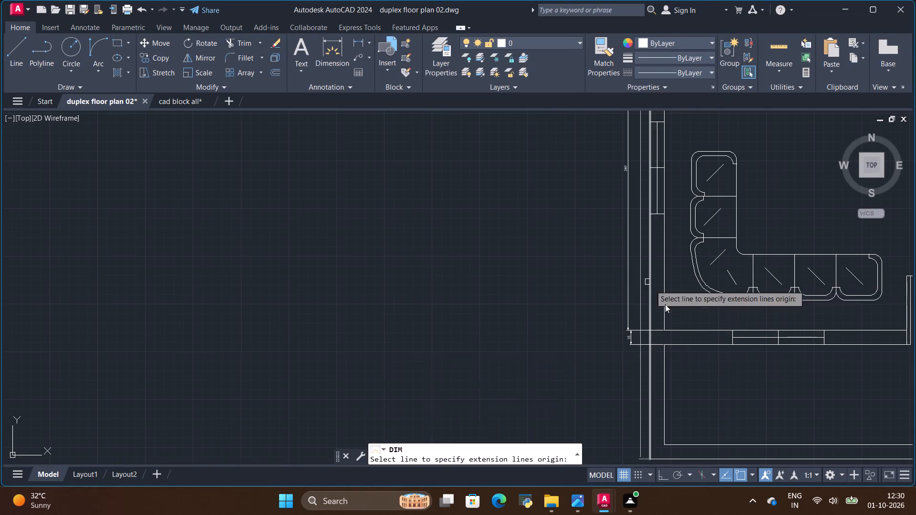
scroll(635, 269, "down", 1)
scroll(653, 432, "up", 3)
scroll(644, 369, "down", 2)
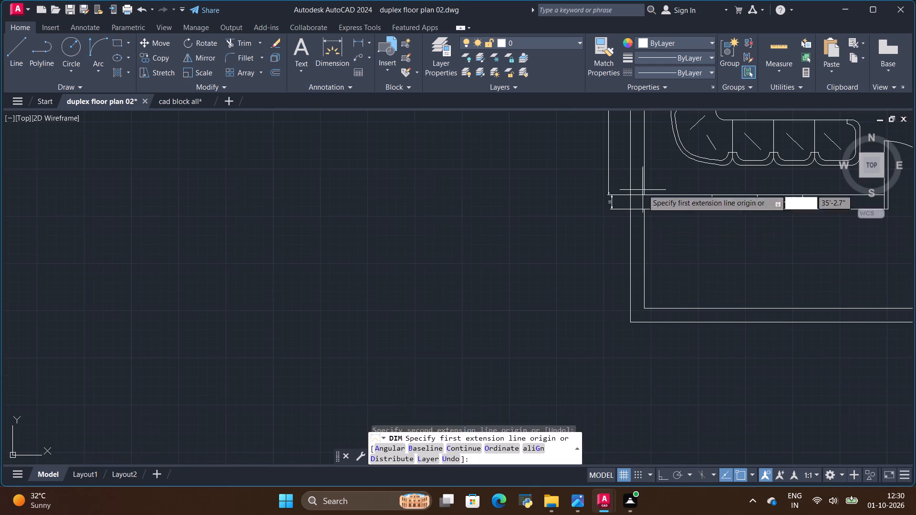
scroll(640, 188, "up", 1)
left_click(645, 225)
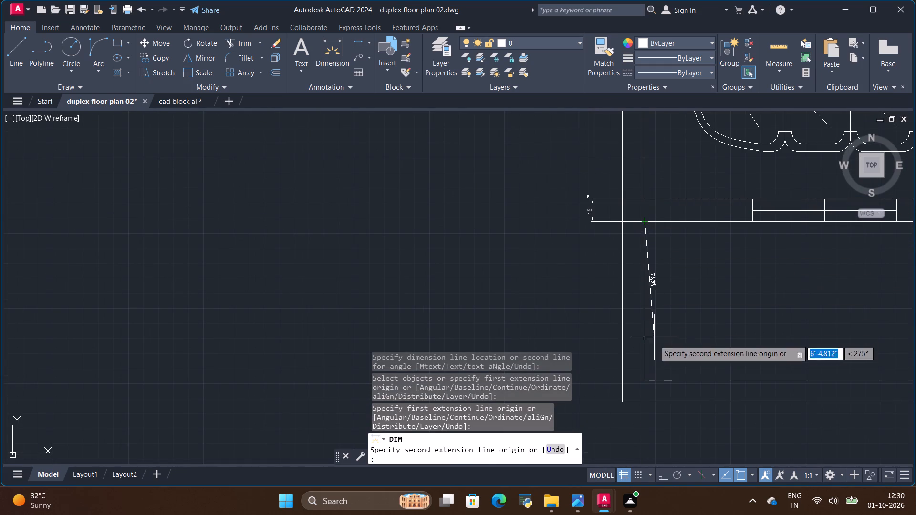
left_click(646, 380)
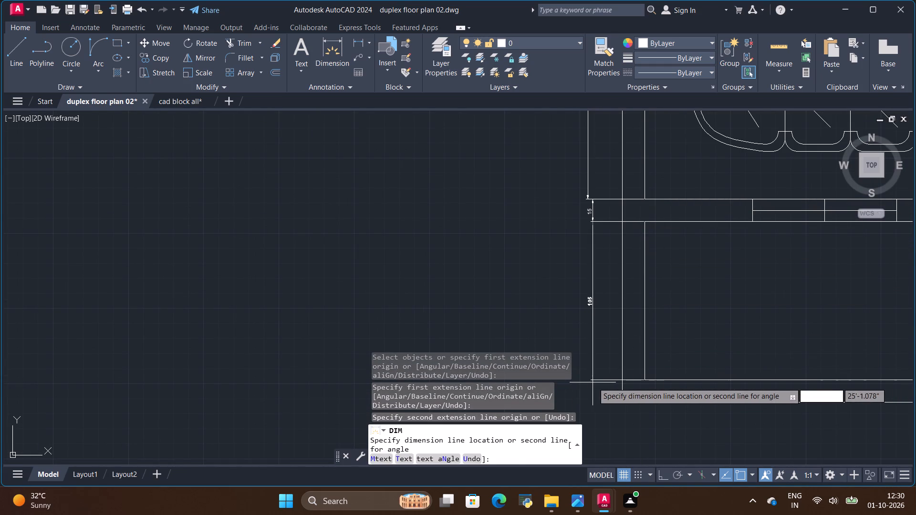
left_click(593, 382)
Dimension the thickness of the southernmost exterior wall, in line with the column outside the west wall.
scroll(711, 369, "down", 1)
scroll(647, 420, "up", 3)
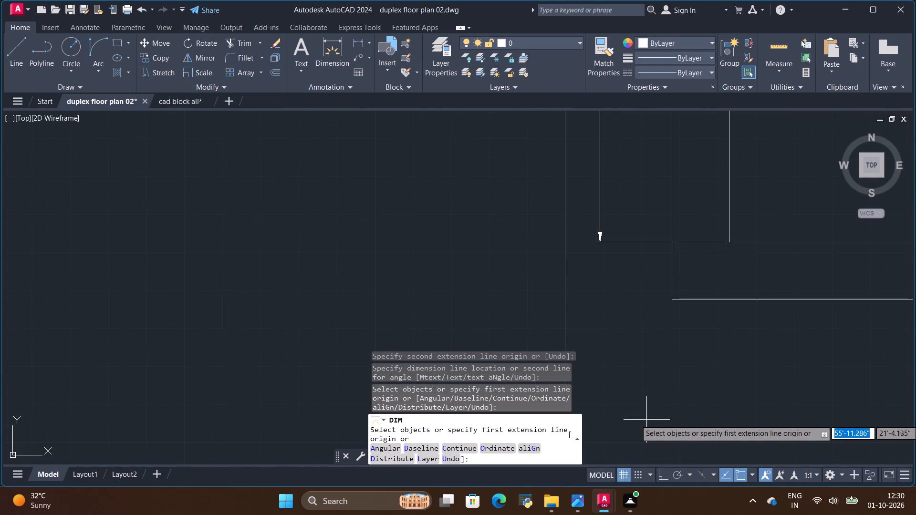
left_click(673, 300)
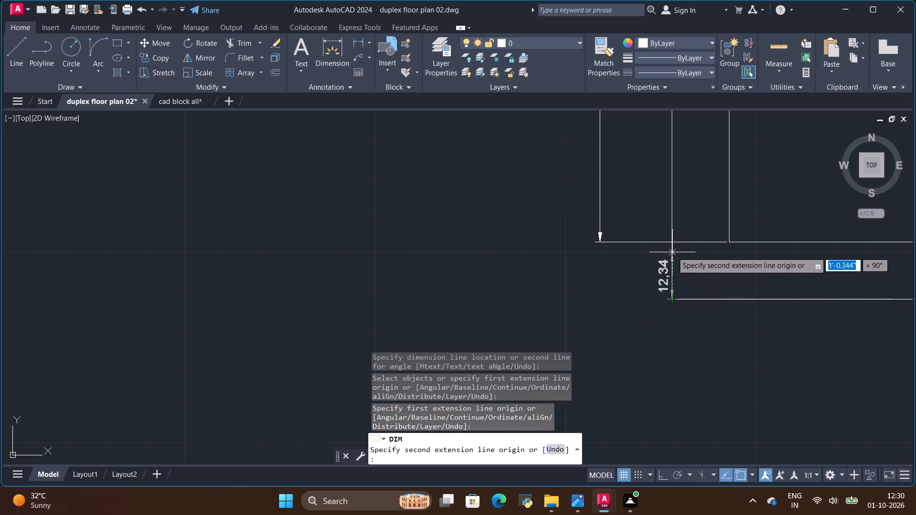
left_click(672, 241)
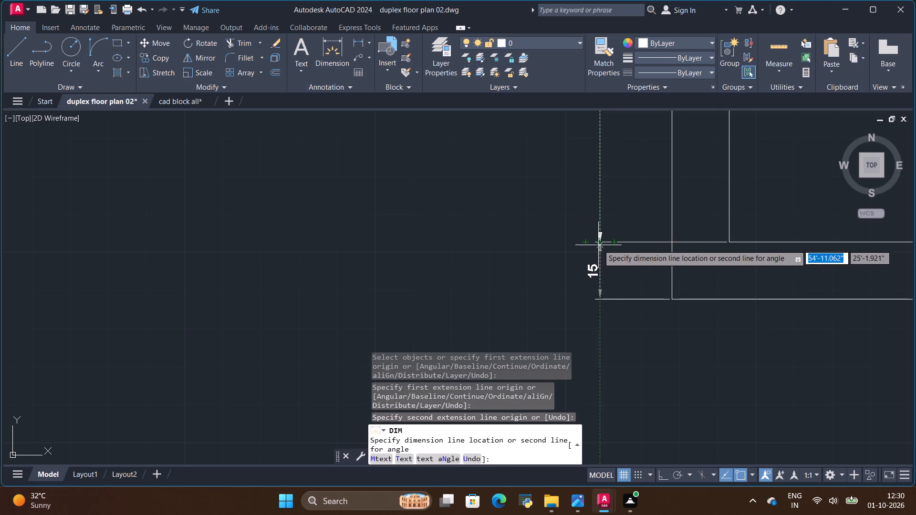
left_click(598, 245)
Dimension the toilet's north wall from the west wall's inner face to the toilet door, placing it on the bedroom side.
scroll(639, 309, "down", 7)
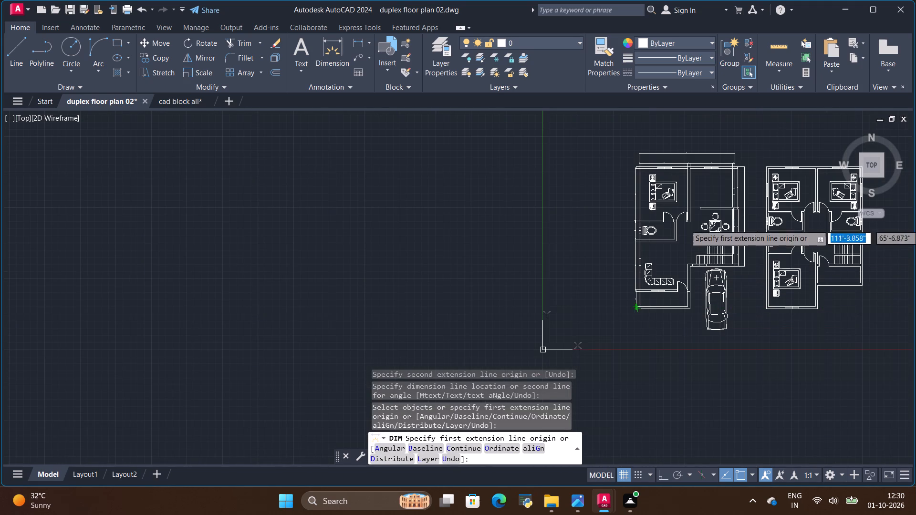
scroll(740, 191, "up", 2)
scroll(744, 188, "down", 1)
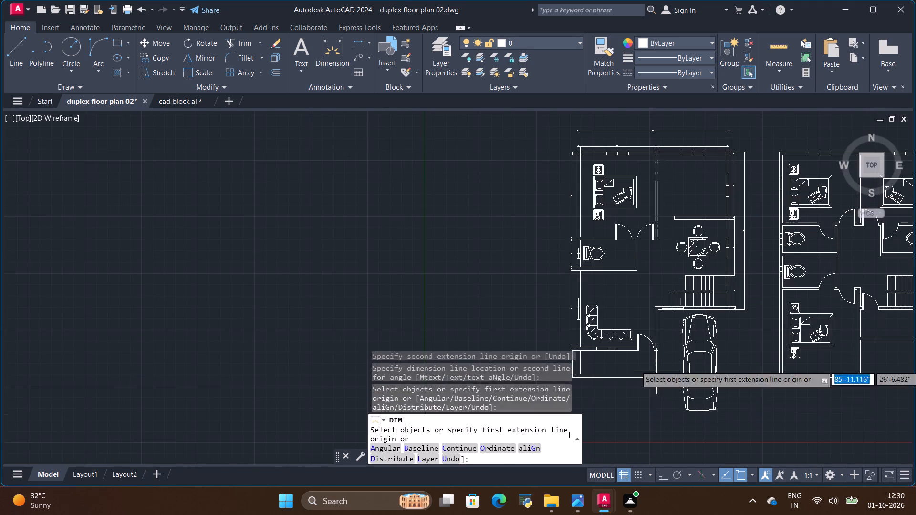
scroll(688, 314, "down", 1)
scroll(641, 350, "up", 3)
scroll(642, 285, "down", 1)
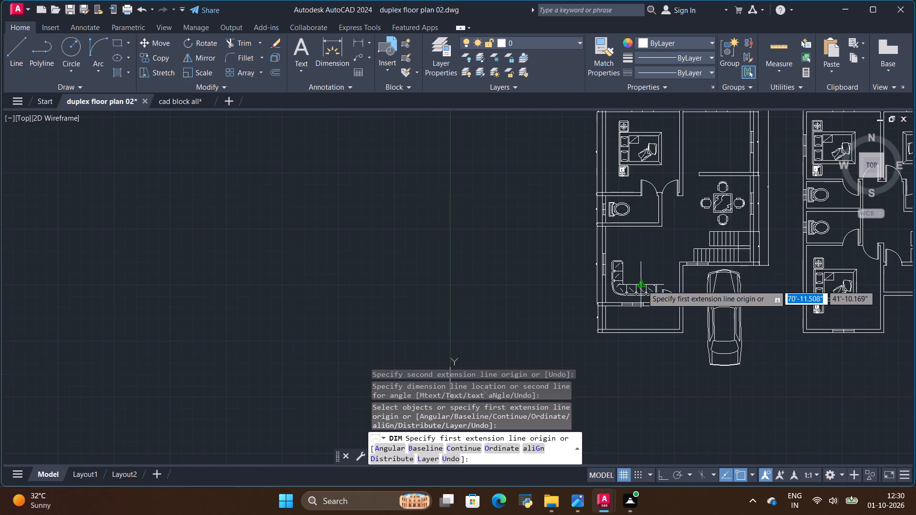
scroll(609, 183, "up", 3)
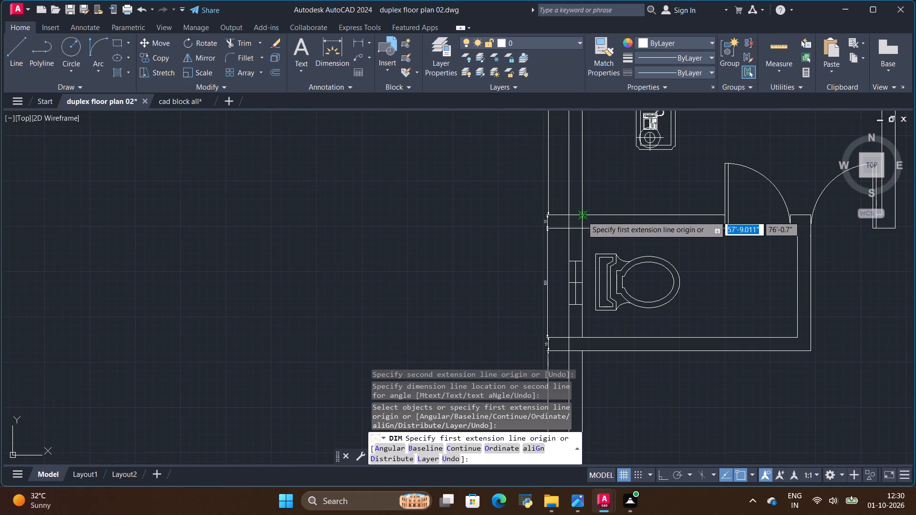
left_click(582, 216)
left_click(724, 214)
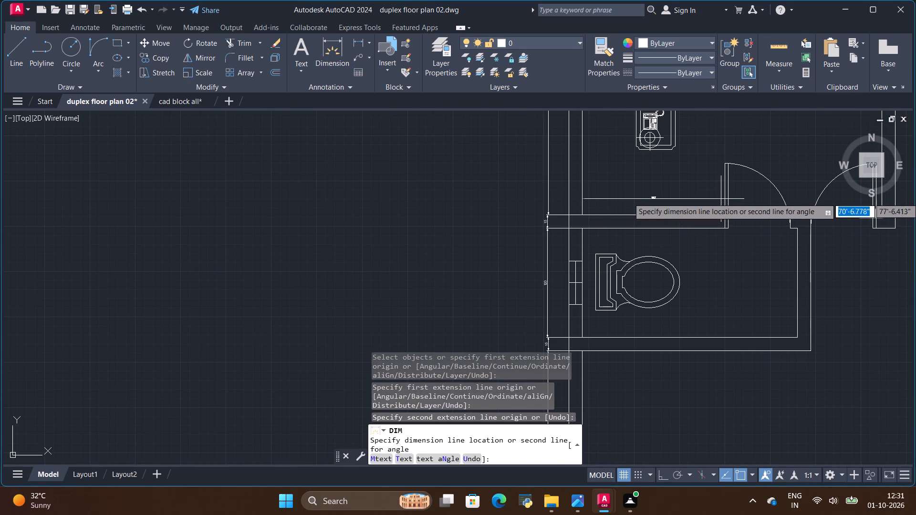
left_click(720, 197)
Dimension the toilet's south wall from the west wall's inner face to its outer southeast corner, placing it just south of the wall.
scroll(739, 279, "down", 1)
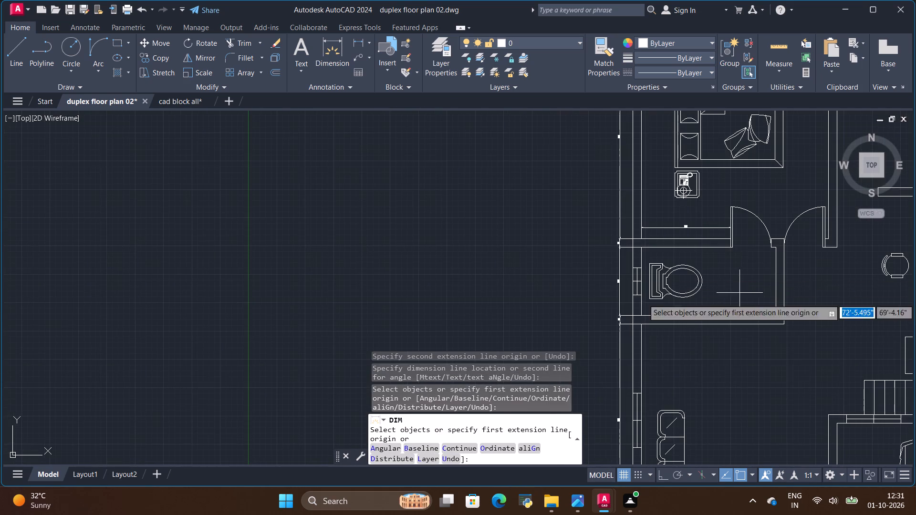
scroll(656, 359, "up", 1)
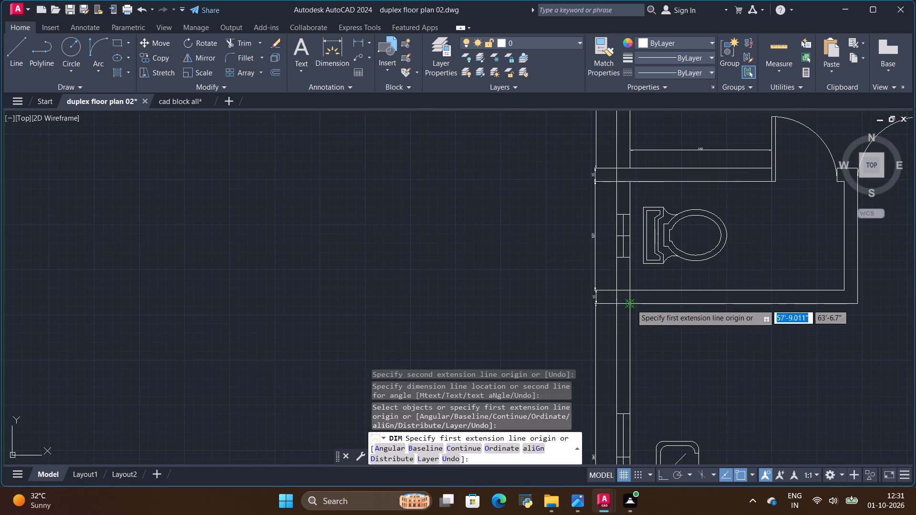
left_click(631, 304)
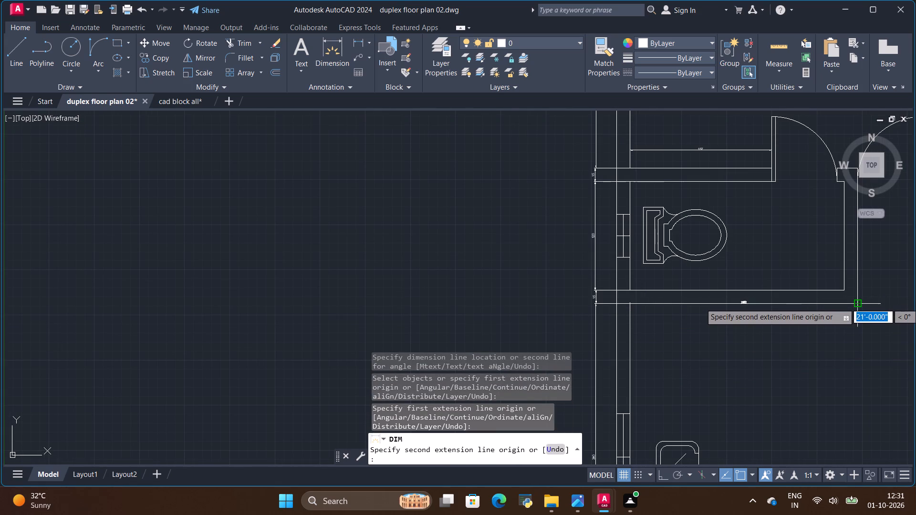
left_click(860, 303)
left_click(859, 319)
Dimension the length of the bedroom door leaf beside the central wall, placing it just west of the leaf.
scroll(676, 317, "down", 3)
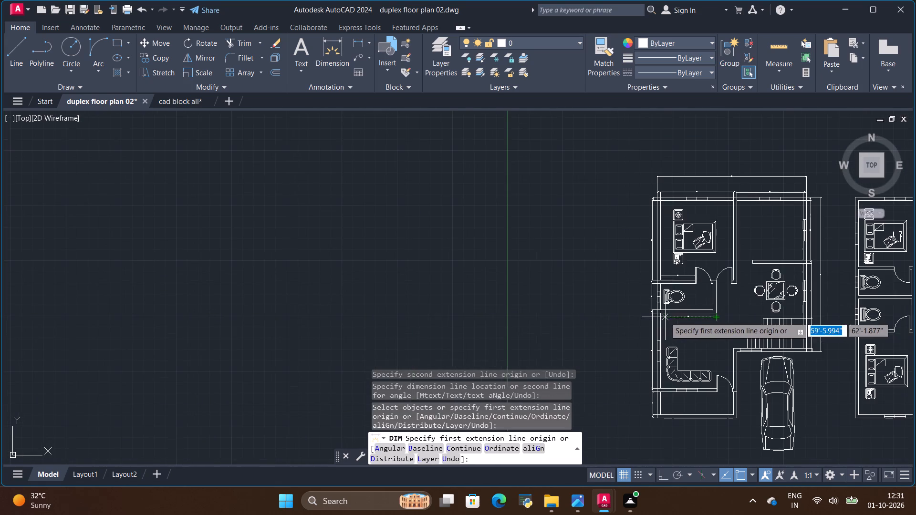
scroll(821, 226, "up", 1)
scroll(690, 289, "up", 2)
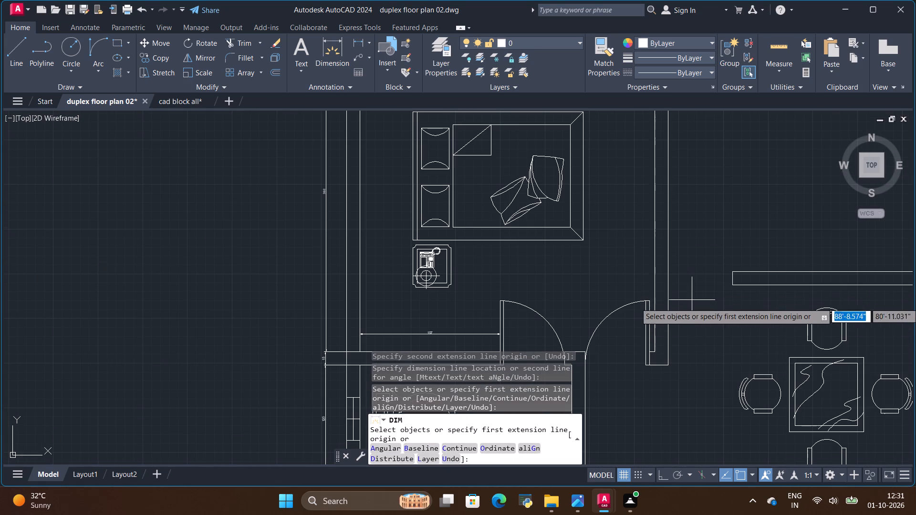
scroll(647, 366, "up", 1)
left_click(640, 368)
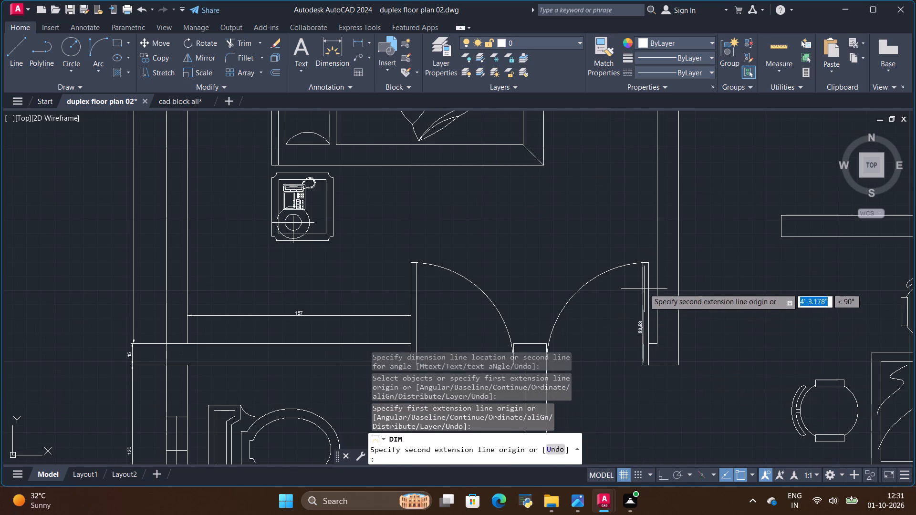
left_click(644, 263)
left_click(627, 262)
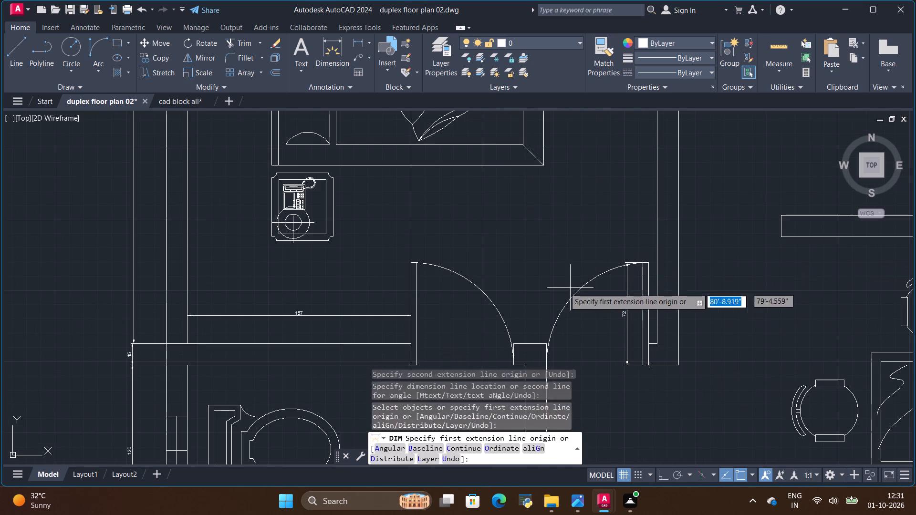
Dimension the opening between the central wall and the west end of the wall north of the dining table.
scroll(655, 272, "down", 1)
scroll(743, 239, "up", 2)
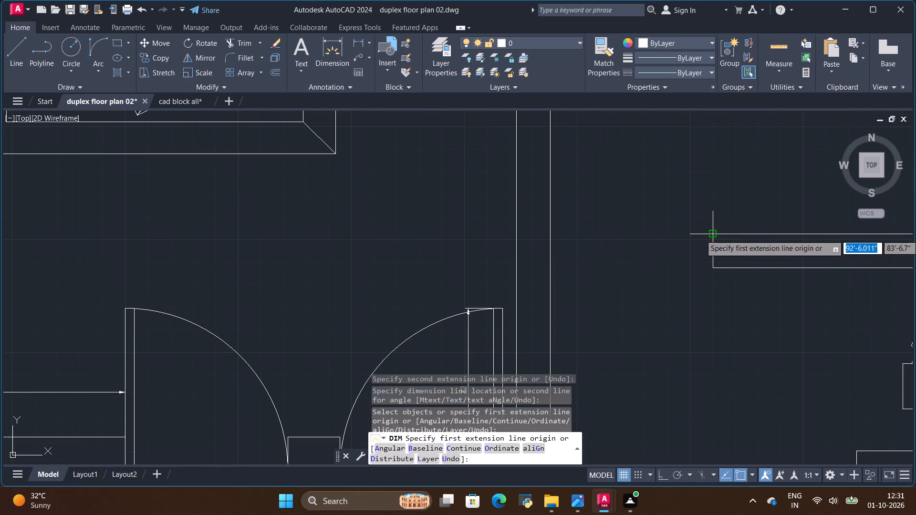
left_click(712, 235)
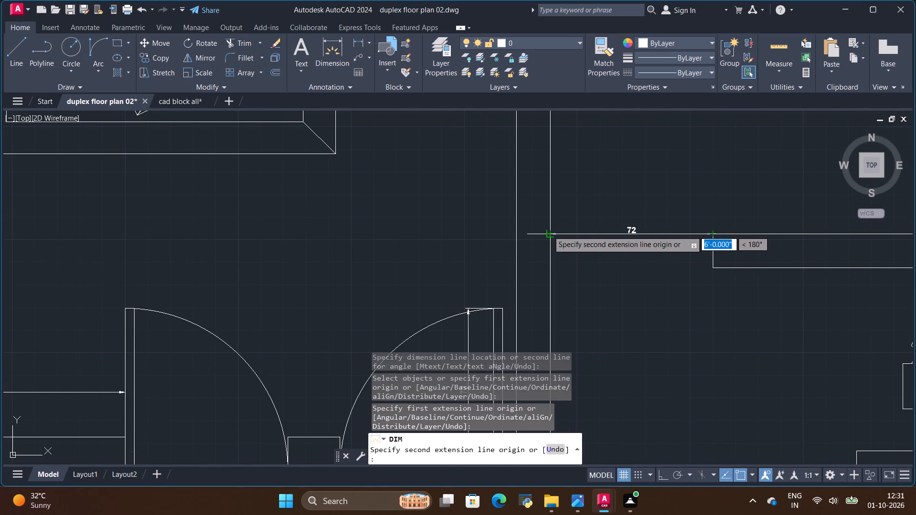
left_click(548, 231)
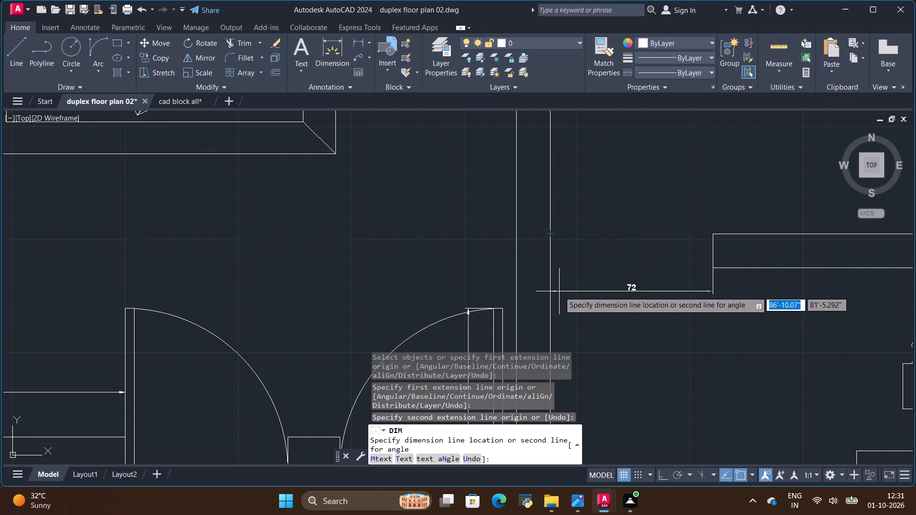
left_click(559, 291)
Dimension the length of the dining area window in the east wall, placing it outside the wall.
scroll(415, 288, "down", 3)
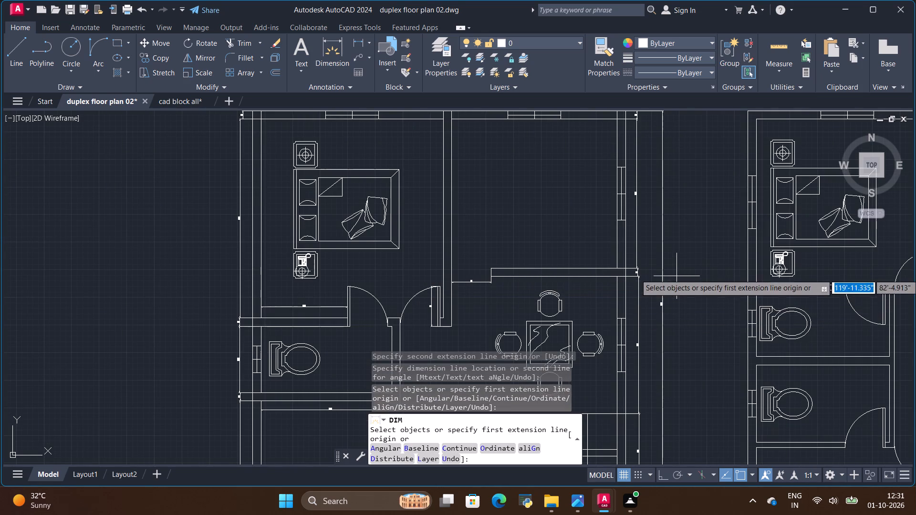
scroll(703, 240, "down", 2)
scroll(657, 359, "up", 2)
scroll(681, 347, "down", 1)
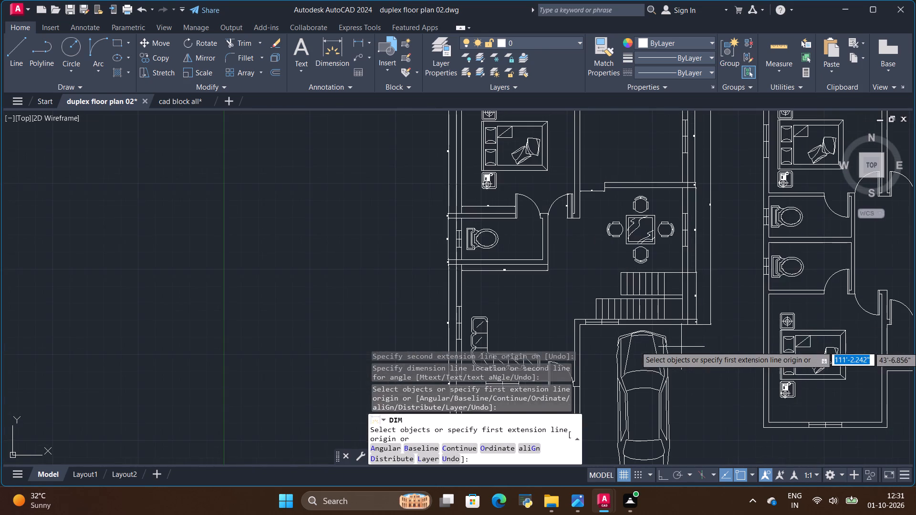
scroll(693, 209, "up", 3)
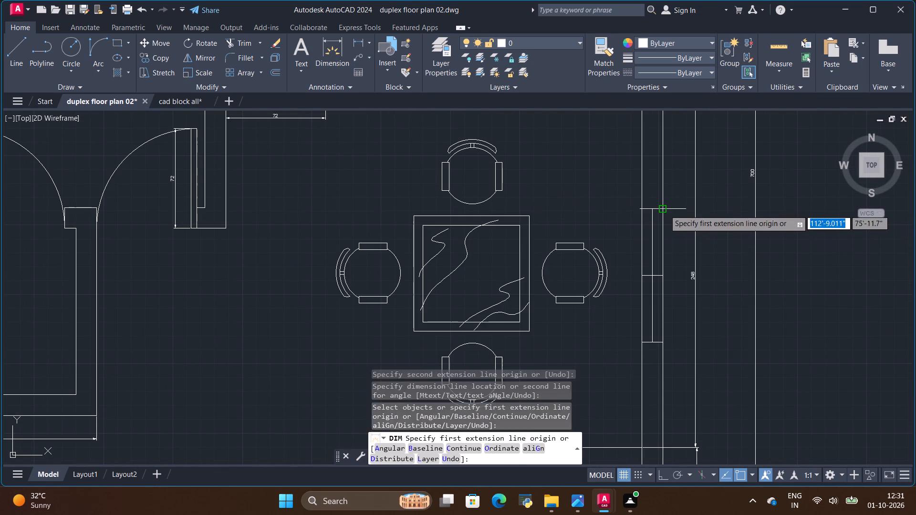
left_click(664, 210)
left_click(660, 345)
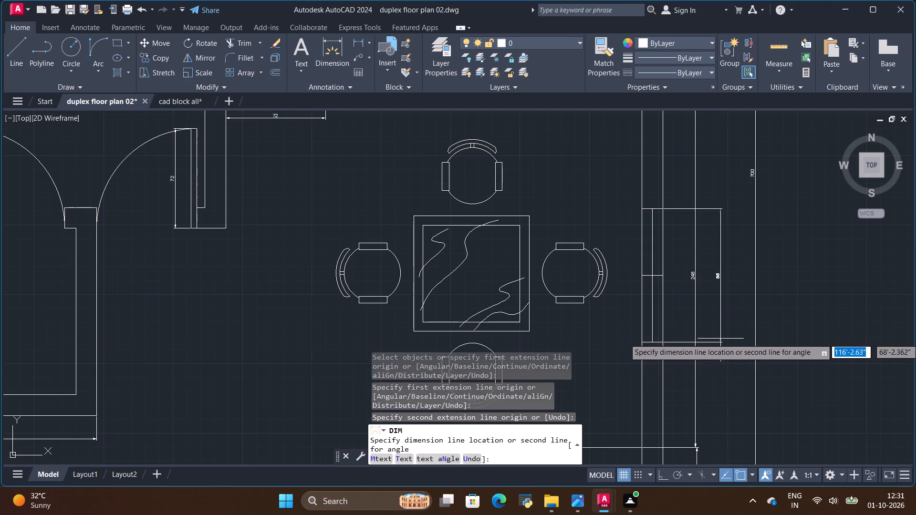
left_click(723, 338)
Dimension the width of the ground-floor toilet window across the west wall, placing it at the window's north end.
scroll(686, 265, "down", 5)
scroll(689, 342, "up", 2)
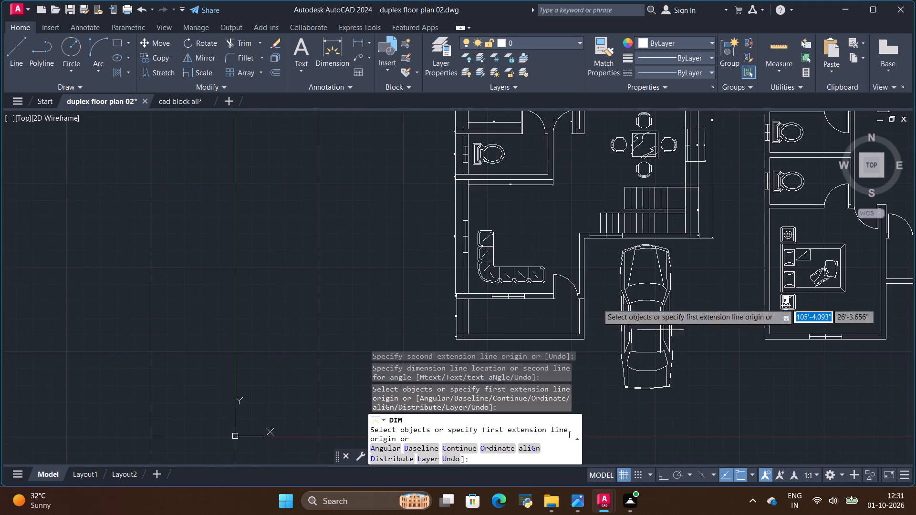
scroll(542, 260, "down", 1)
scroll(488, 173, "up", 3)
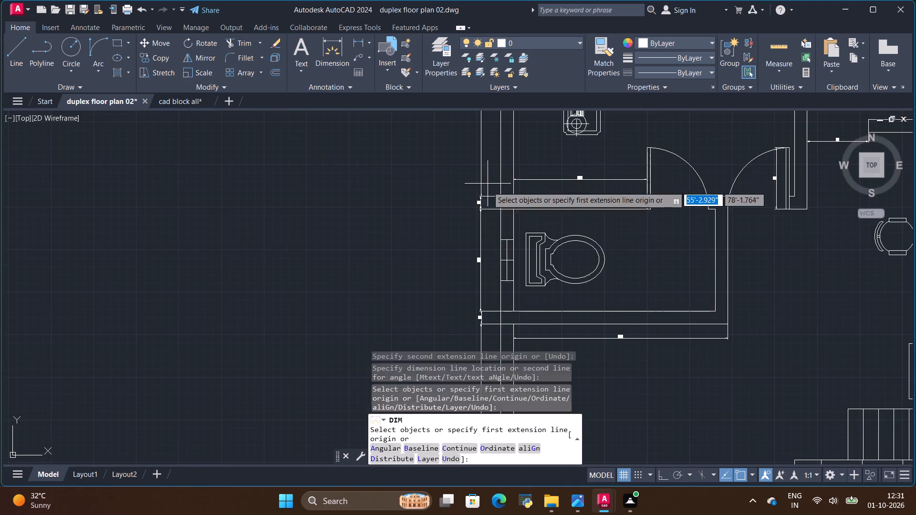
scroll(506, 249, "up", 2)
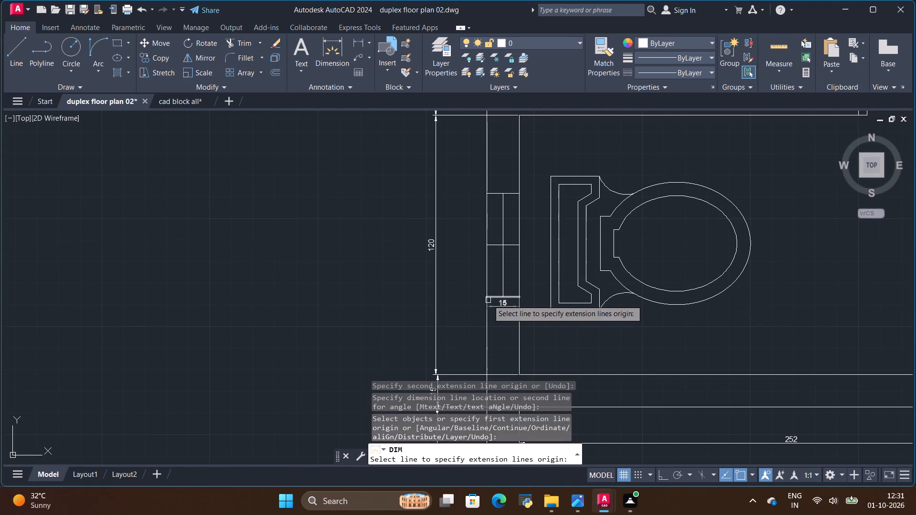
left_click(488, 300)
left_click(487, 192)
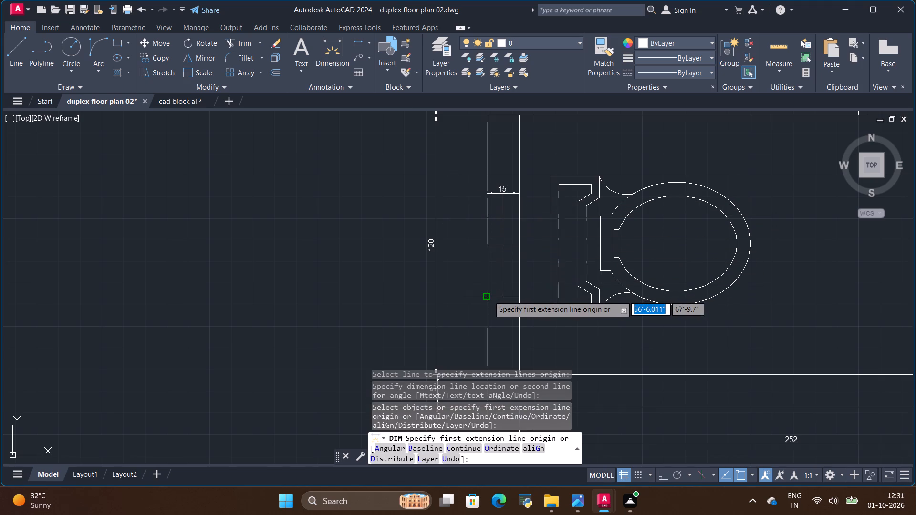
Dimension the length of the toilet window, placing it between the west wall and the outer dimension column.
left_click(322, 51)
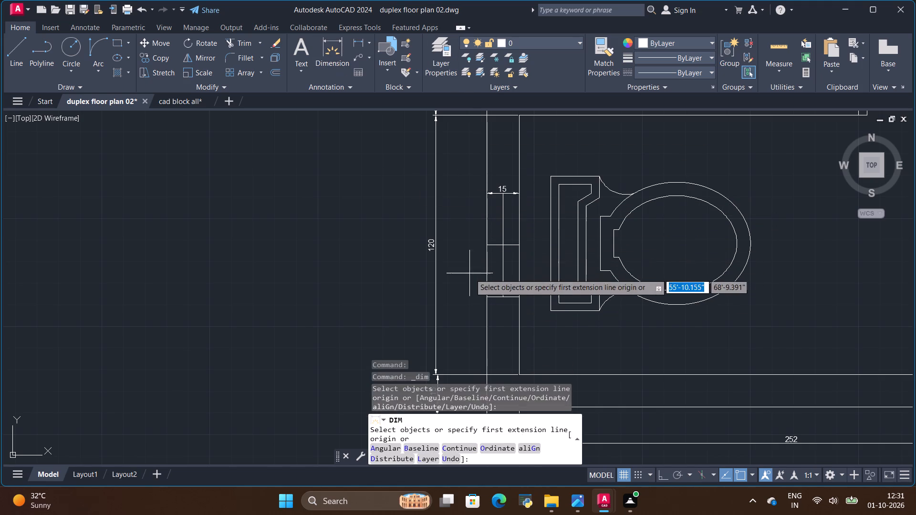
left_click(484, 295)
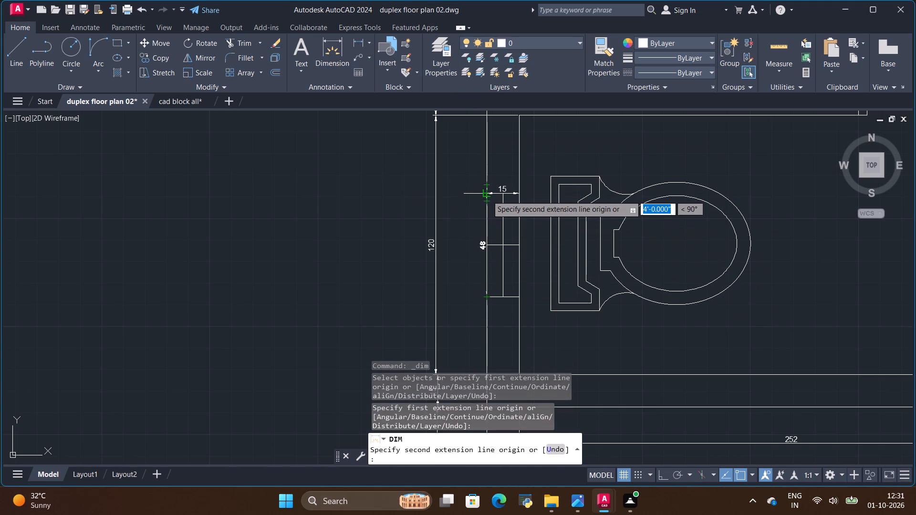
left_click(487, 196)
left_click(466, 188)
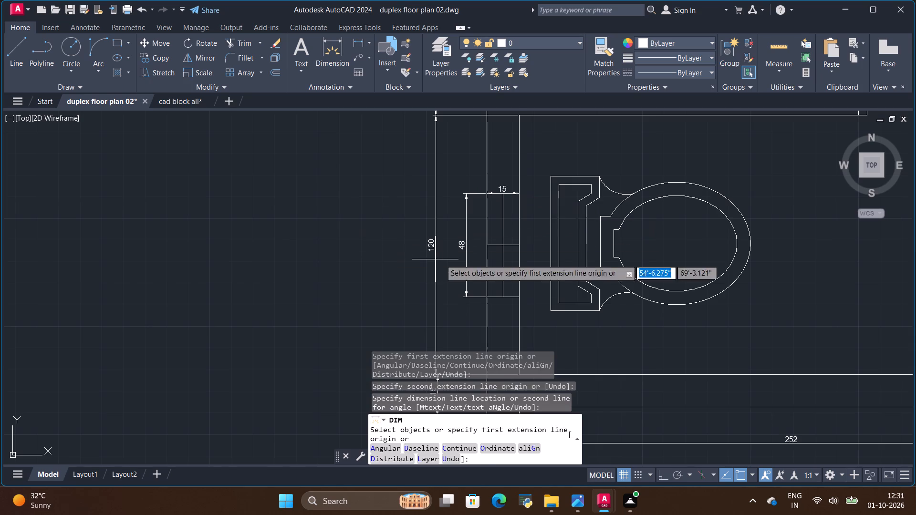
Look over the plans for walls and openings that still need dimensions.
scroll(508, 240, "down", 2)
scroll(614, 239, "down", 2)
scroll(656, 316, "down", 1)
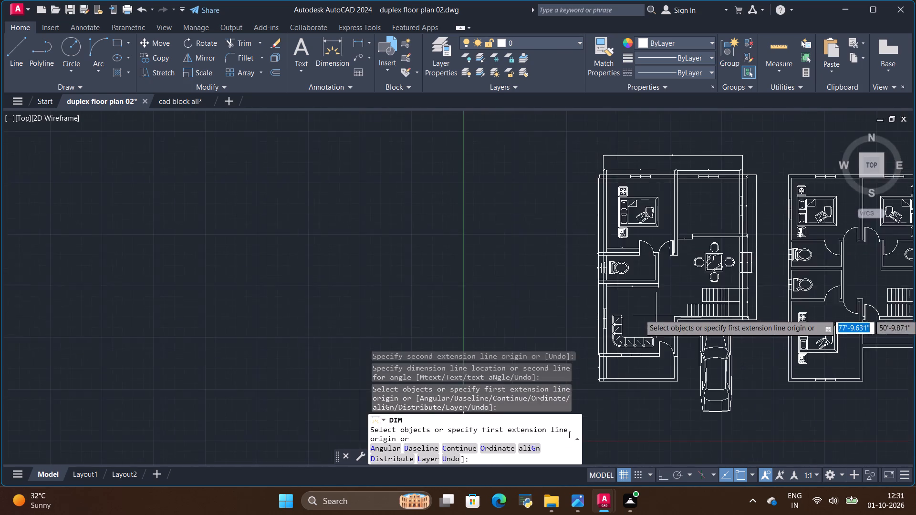
scroll(656, 313, "down", 1)
scroll(709, 340, "up", 3)
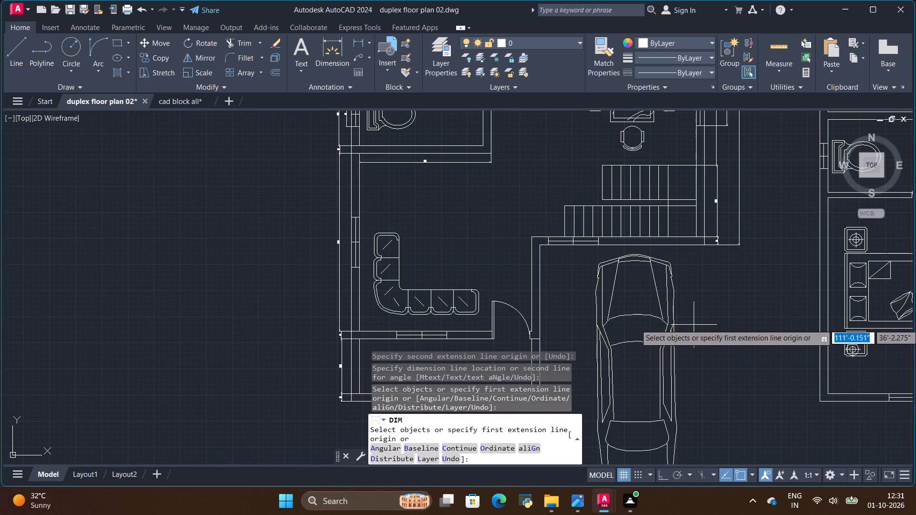
scroll(701, 319, "down", 2)
scroll(624, 371, "up", 2)
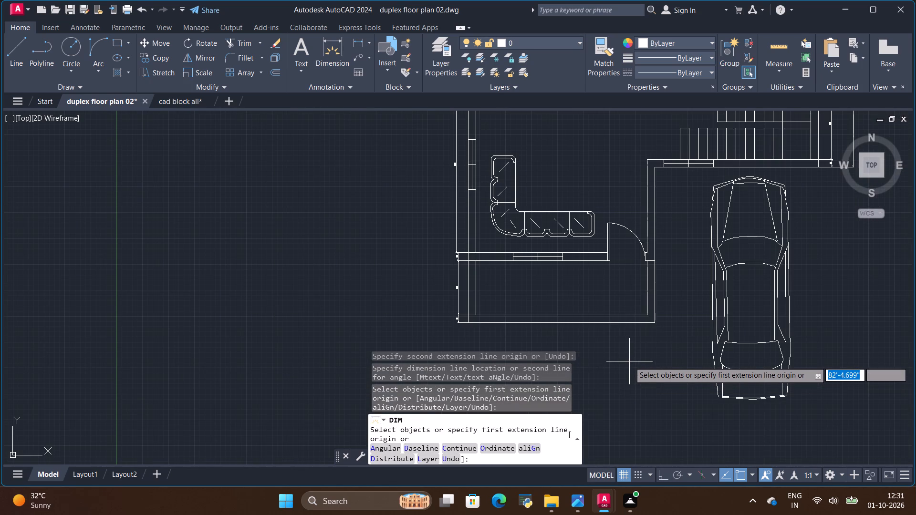
scroll(641, 320, "down", 2)
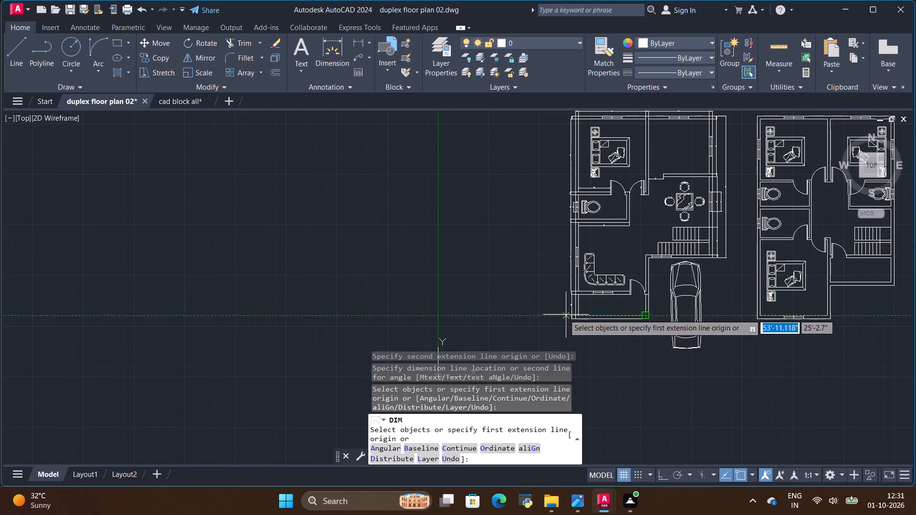
scroll(560, 313, "down", 2)
scroll(704, 257, "up", 2)
scroll(714, 216, "down", 2)
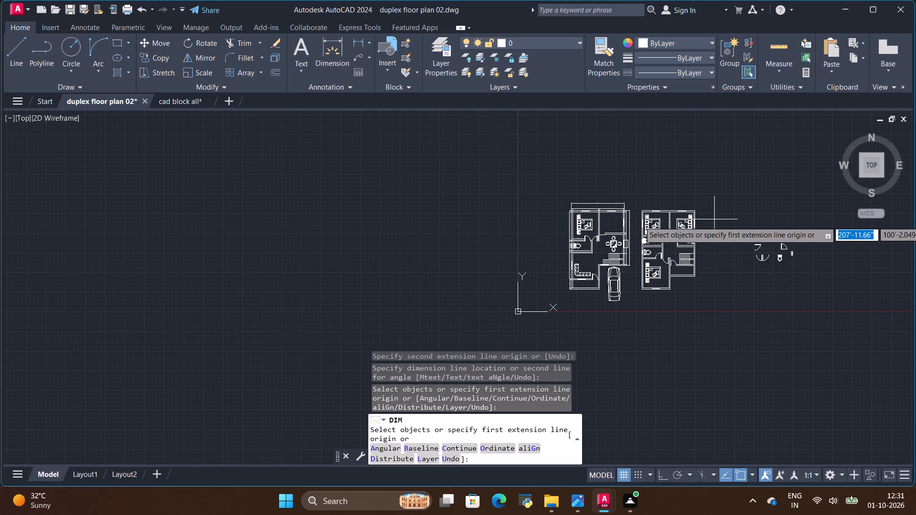
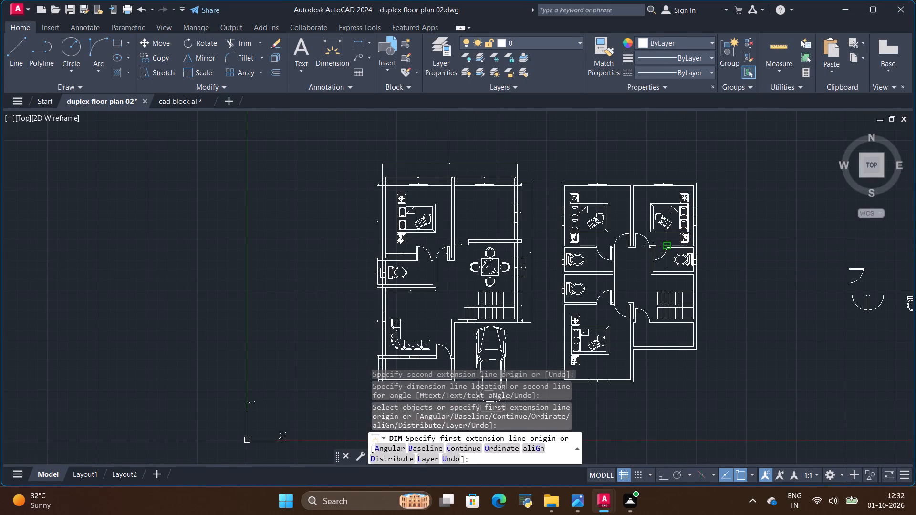
Dimension the overall north-south length of the ground-floor plan's west side, placing it outside the existing west dimension column.
scroll(665, 220, "up", 2)
scroll(677, 221, "down", 2)
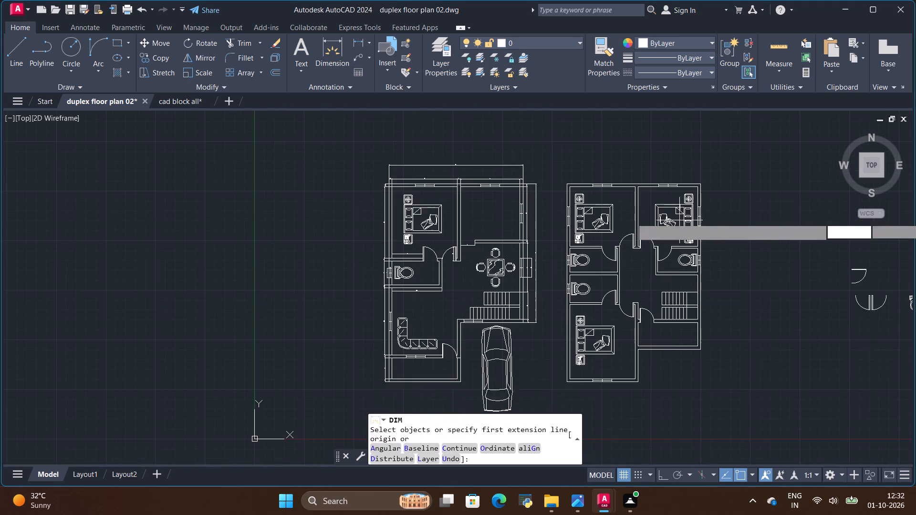
scroll(695, 199, "up", 2)
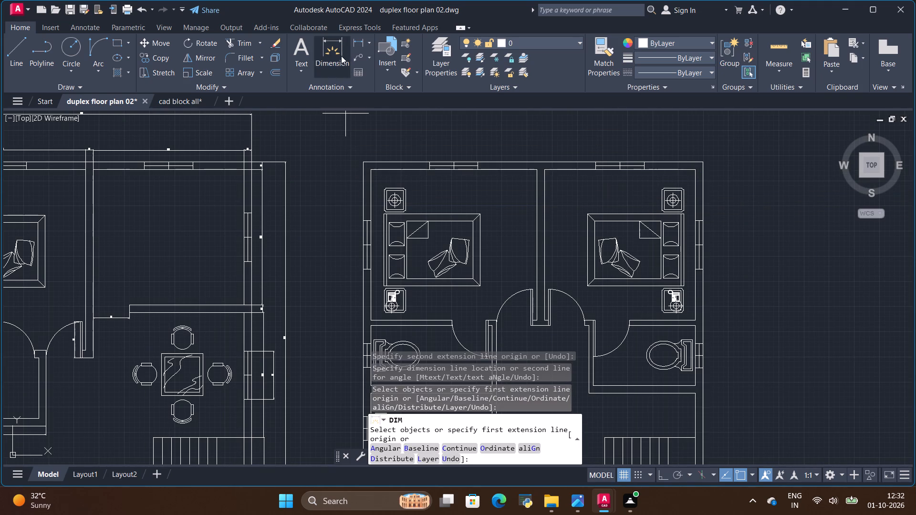
left_click(330, 56)
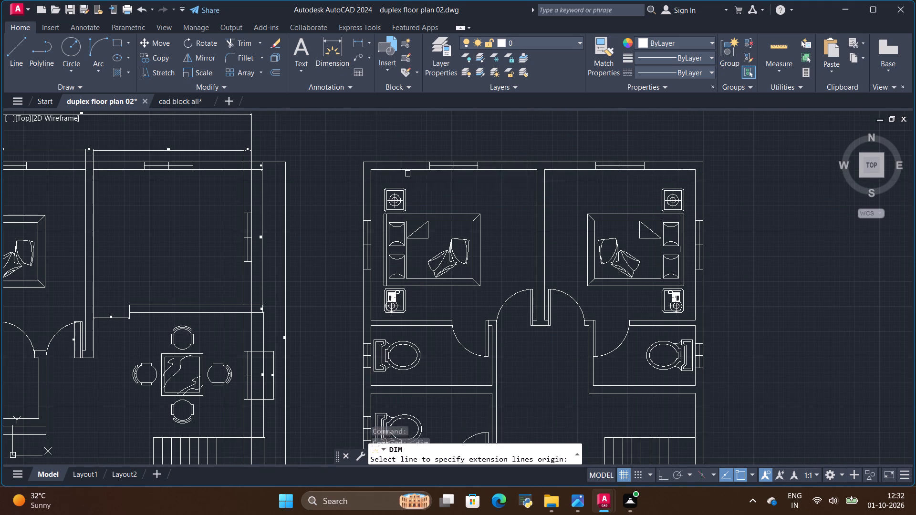
scroll(443, 150, "down", 2)
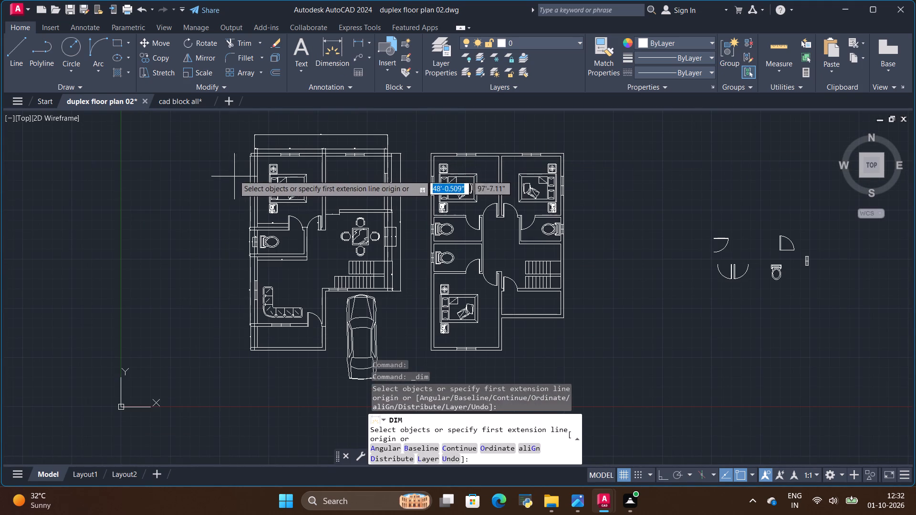
scroll(247, 150, "up", 4)
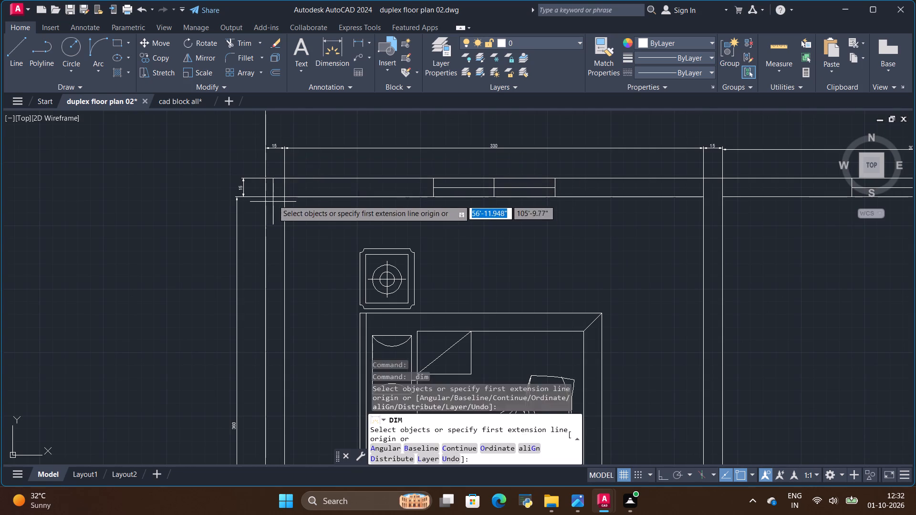
scroll(273, 196, "up", 1)
left_click(260, 168)
scroll(260, 193, "down", 4)
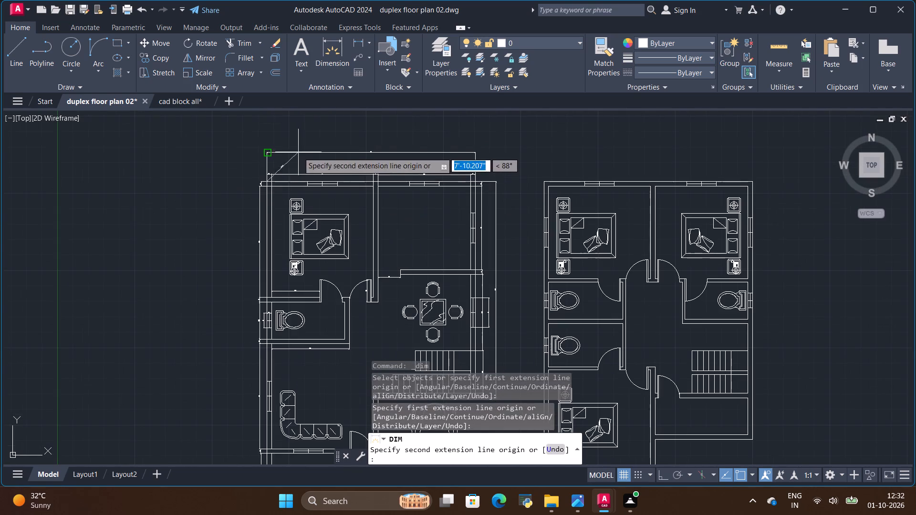
scroll(260, 273, "down", 2)
scroll(253, 347, "up", 3)
scroll(279, 379, "up", 3)
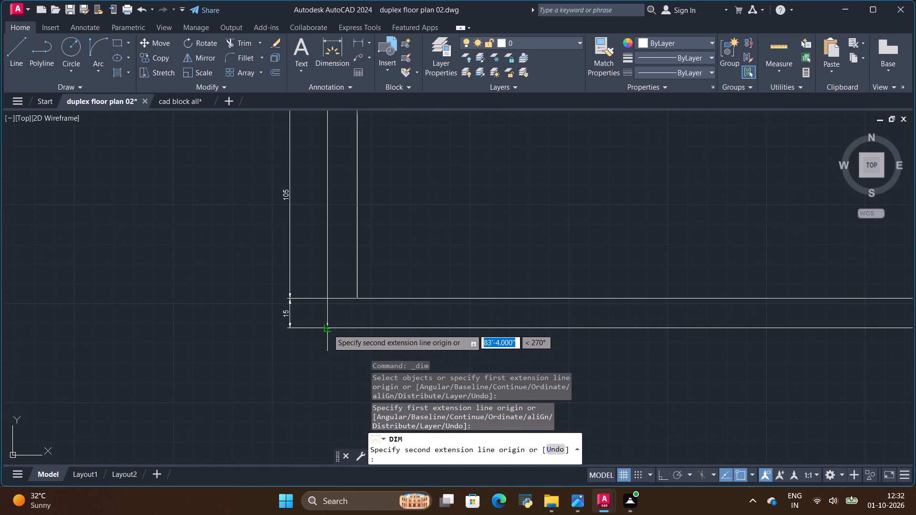
left_click(328, 329)
left_click(236, 332)
Dimension the upper-floor plan's west wall thickness at the northwest corner, placing it above the north wall.
scroll(278, 360, "down", 4)
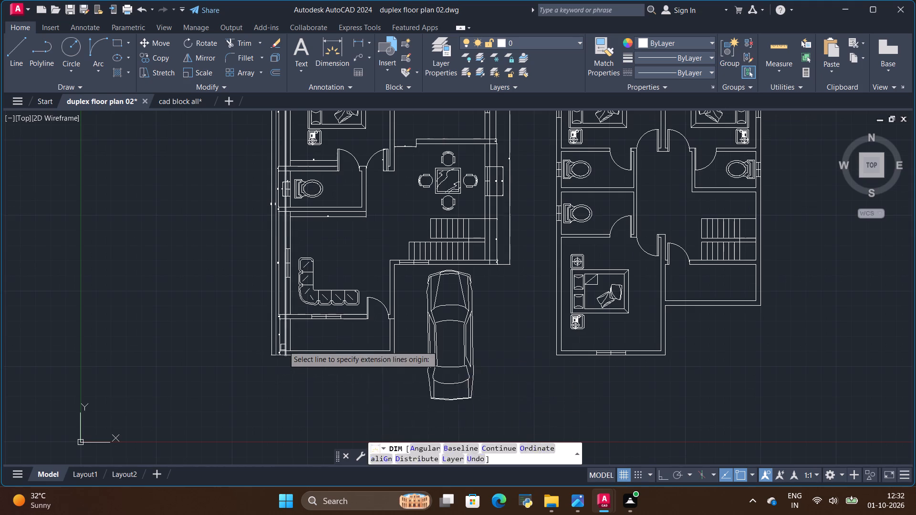
scroll(283, 346, "down", 2)
scroll(291, 228, "up", 5)
scroll(267, 225, "down", 4)
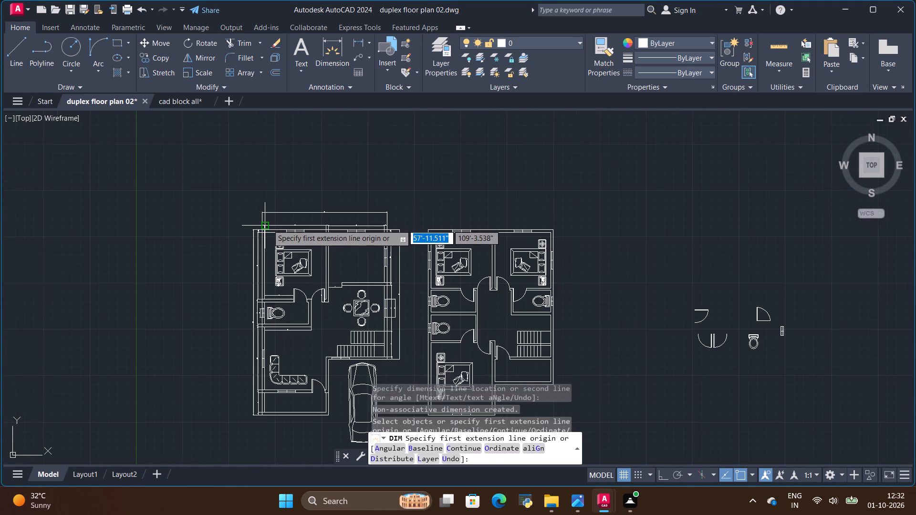
scroll(318, 263, "up", 1)
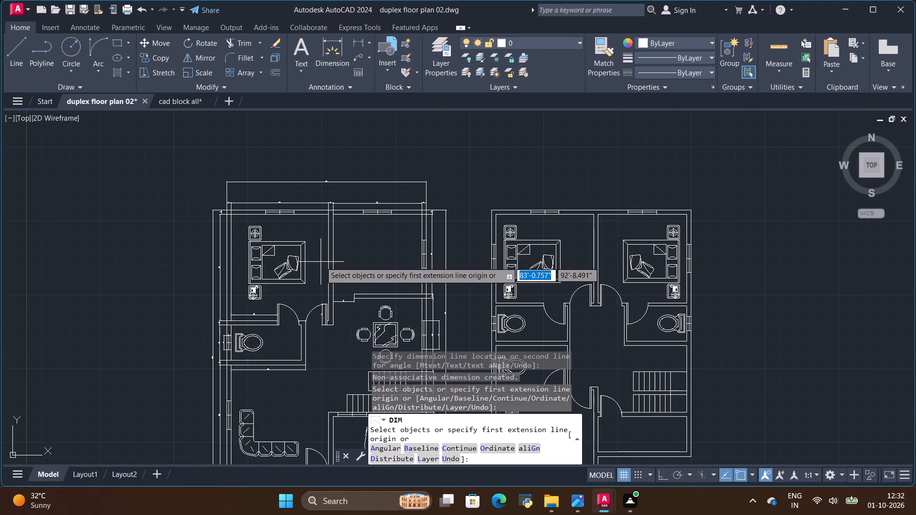
scroll(341, 272, "up", 1)
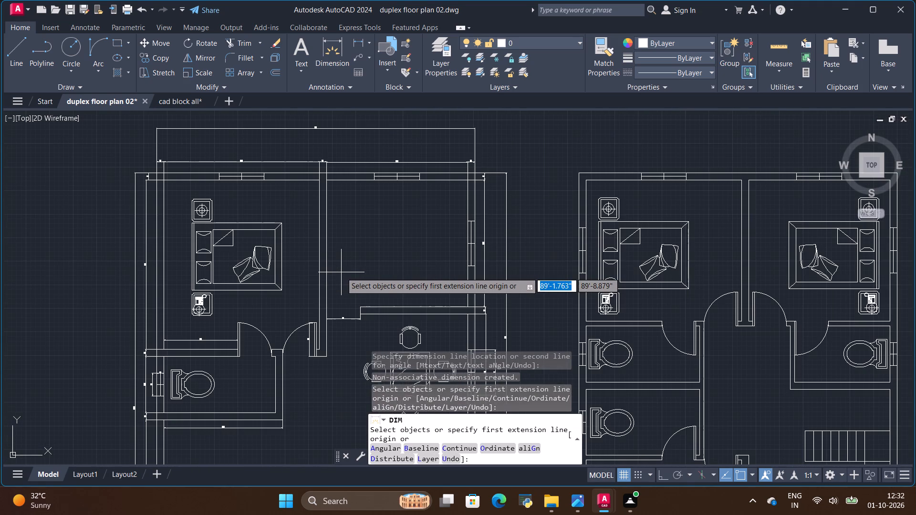
scroll(283, 252, "down", 1)
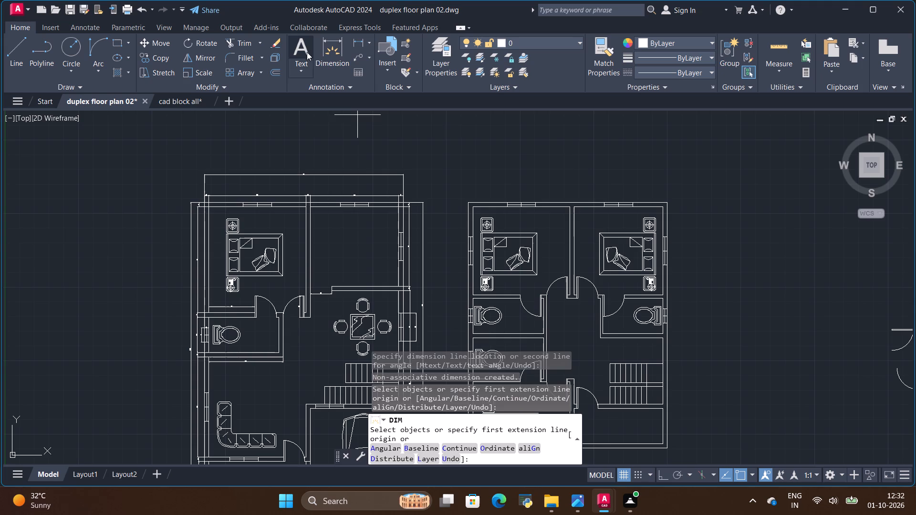
left_click(324, 54)
scroll(467, 180, "up", 2)
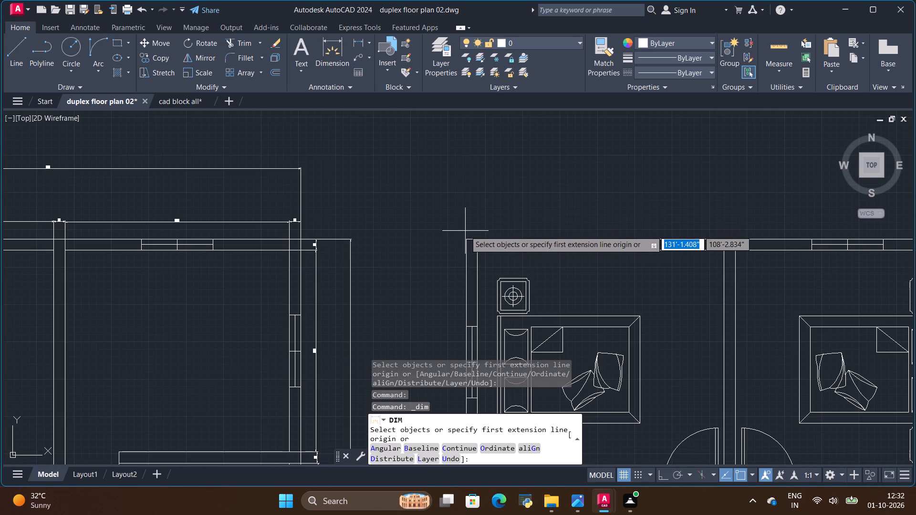
scroll(469, 256, "up", 2)
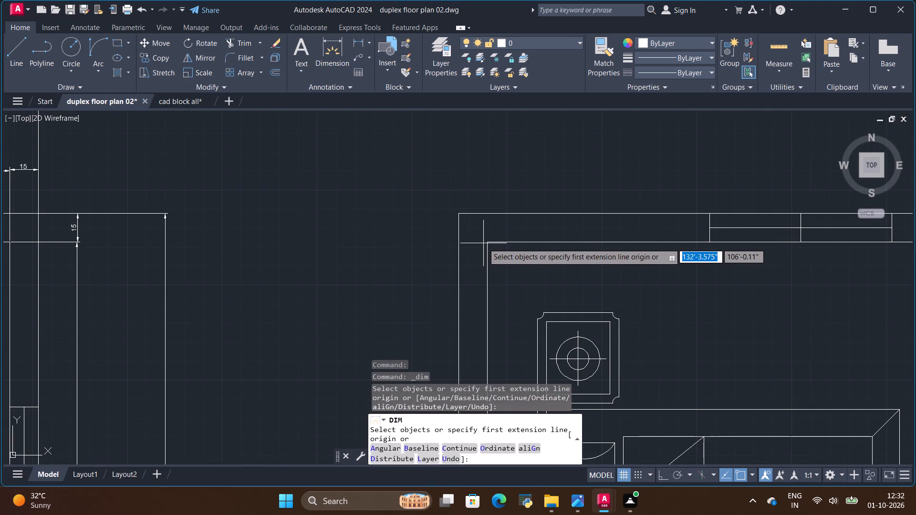
left_click(486, 242)
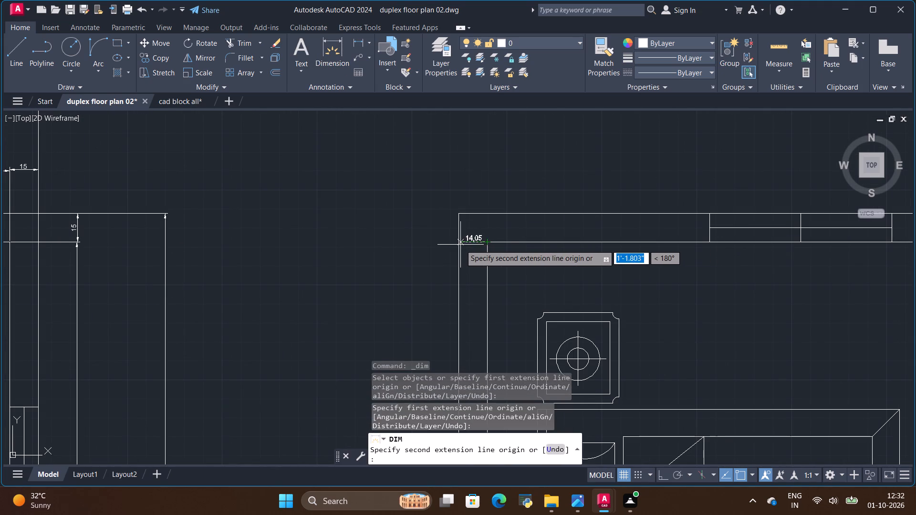
left_click(458, 245)
left_click(454, 168)
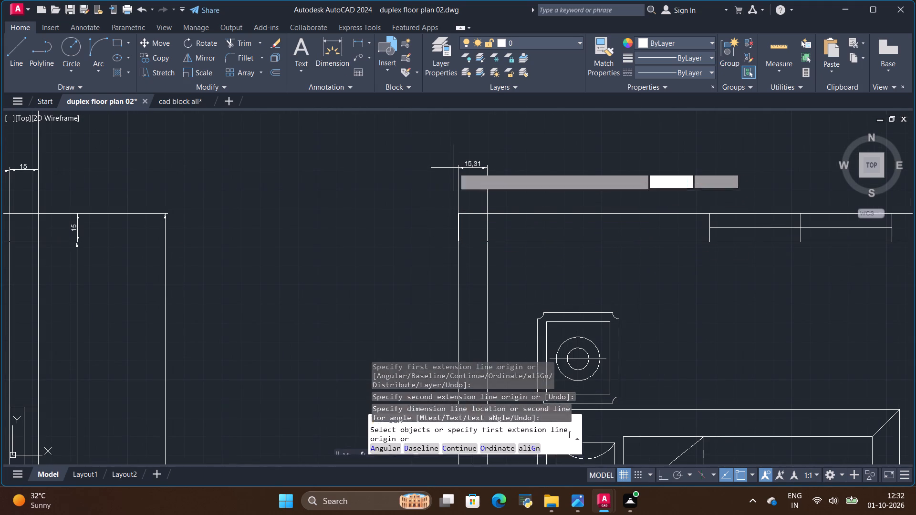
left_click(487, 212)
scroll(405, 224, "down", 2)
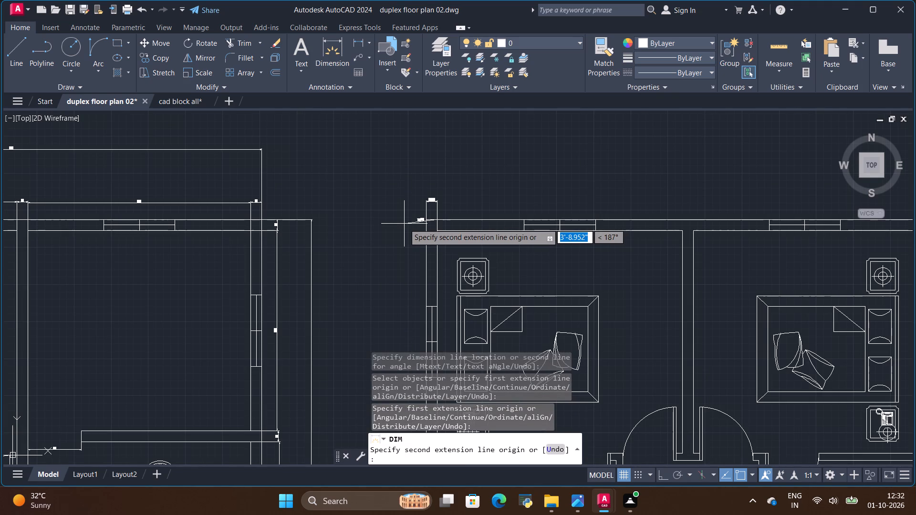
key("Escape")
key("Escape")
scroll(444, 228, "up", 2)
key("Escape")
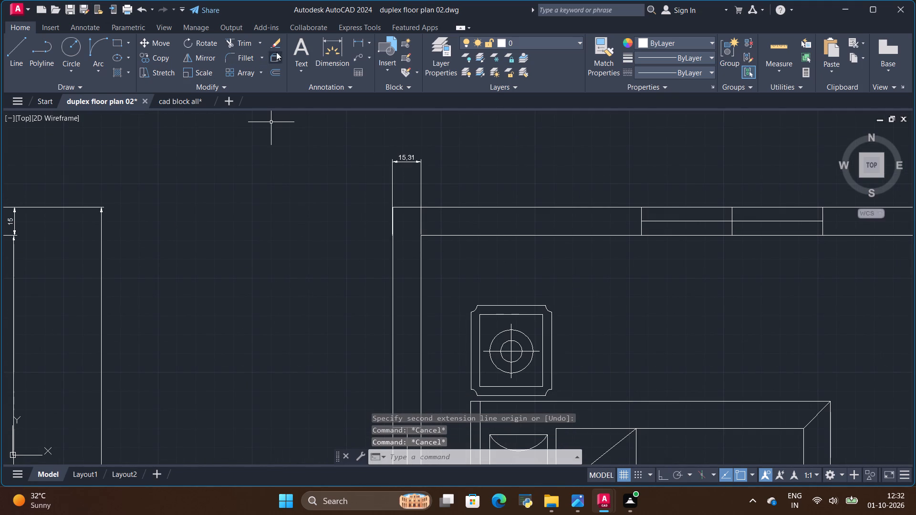
Dimension the inside width of the upper-floor northwest bedroom, placing it above the north wall in line with the wall thickness dimension.
left_click(322, 49)
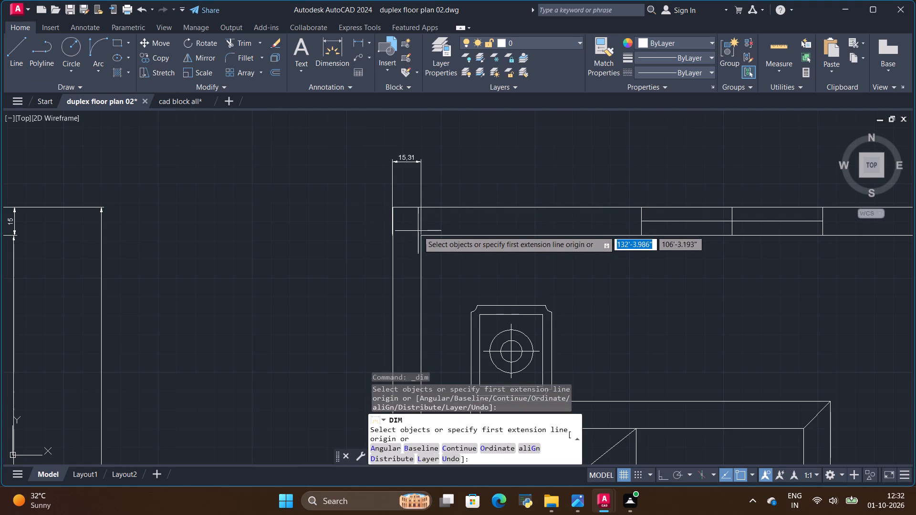
left_click(419, 236)
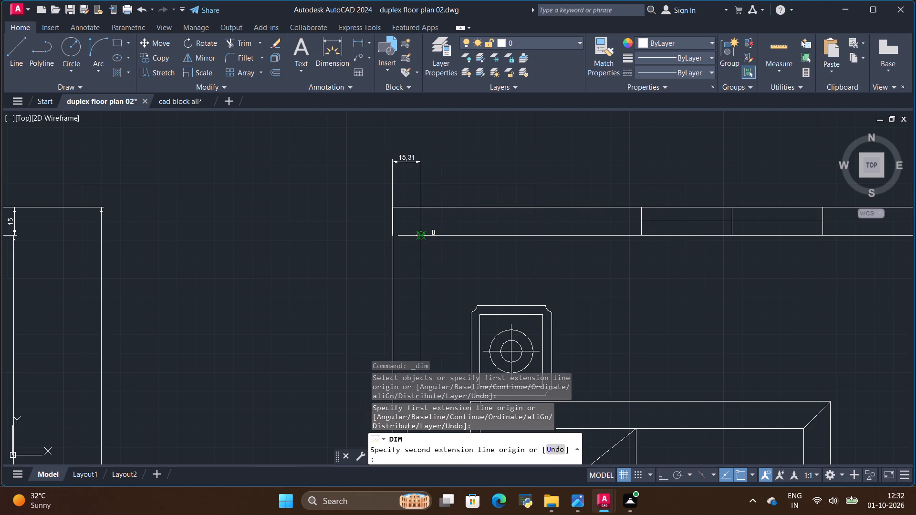
scroll(466, 241, "down", 2)
scroll(683, 242, "up", 2)
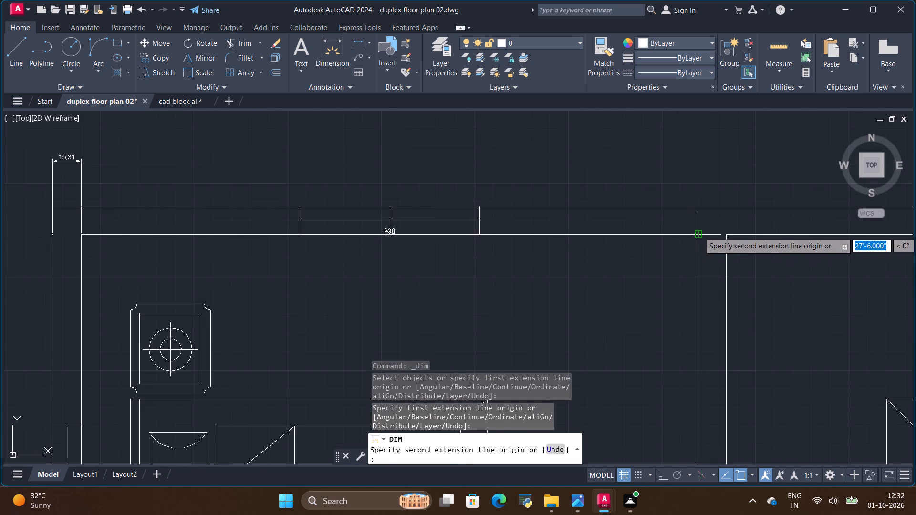
left_click(699, 232)
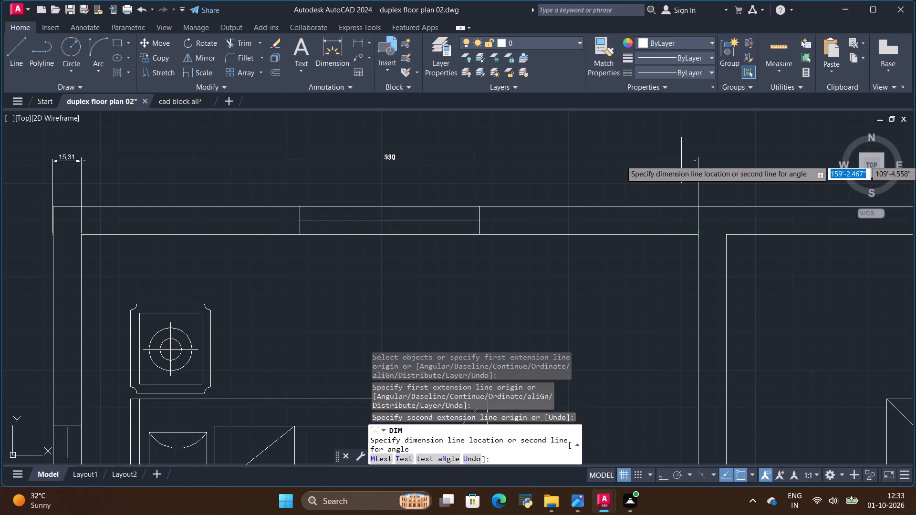
left_click(681, 165)
Dimension the thickness of the partition between the two upper-floor north bedrooms, placing it in line with the north dimension row.
scroll(587, 192, "down", 1)
scroll(648, 193, "up", 3)
left_click(622, 281)
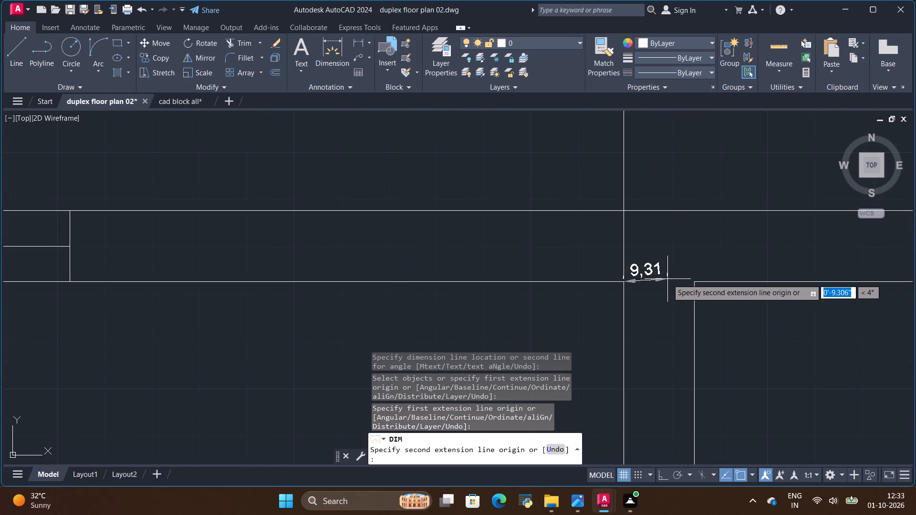
left_click(693, 280)
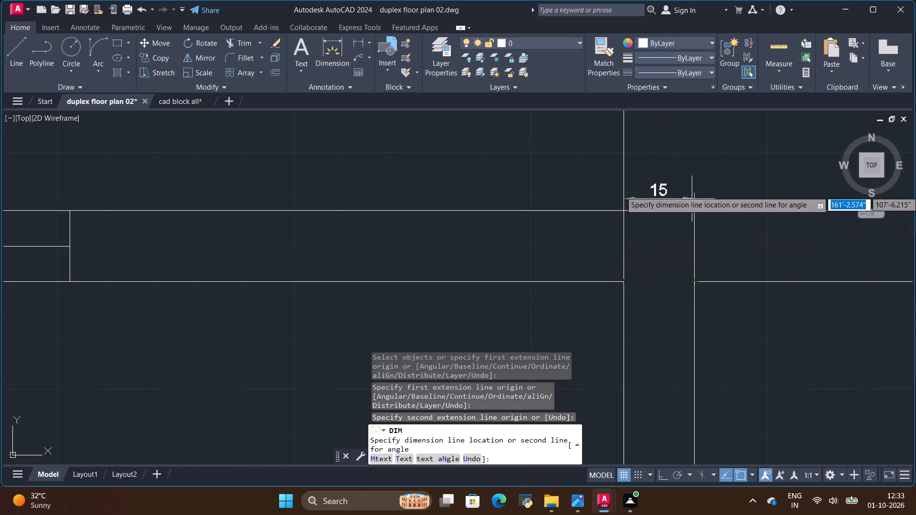
scroll(689, 185, "down", 2)
left_click(687, 153)
Dimension the inside width of the upper-floor northeast bedroom, continuing the dimension row above the north wall.
scroll(221, 216, "down", 3)
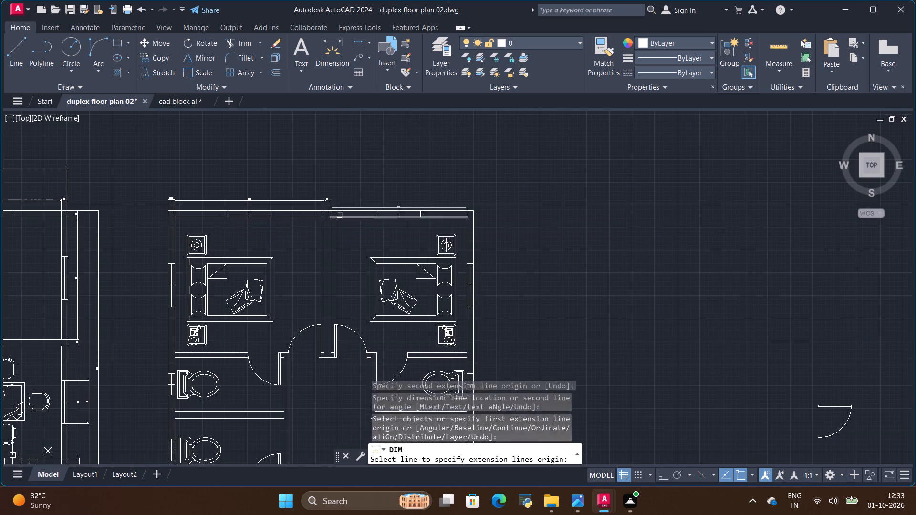
scroll(343, 215, "up", 1)
scroll(315, 188, "up", 2)
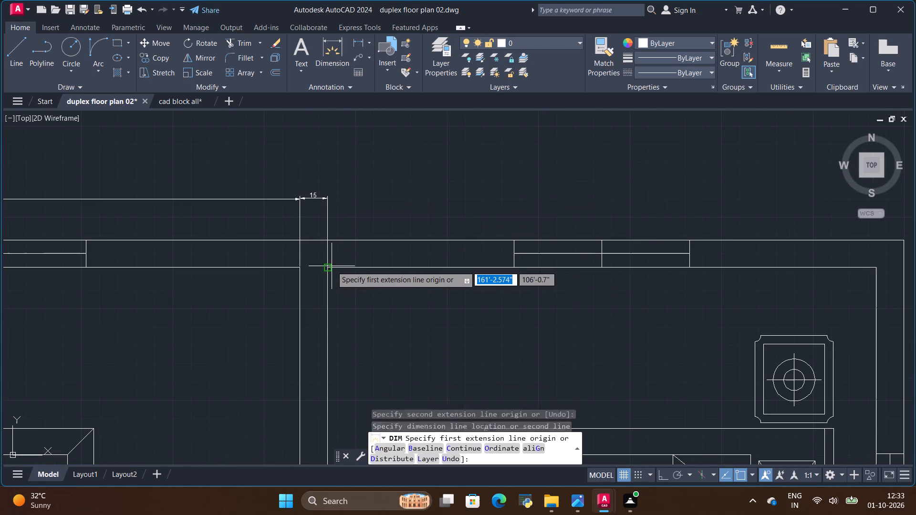
left_click(327, 265)
scroll(439, 271, "down", 2)
scroll(615, 277, "up", 1)
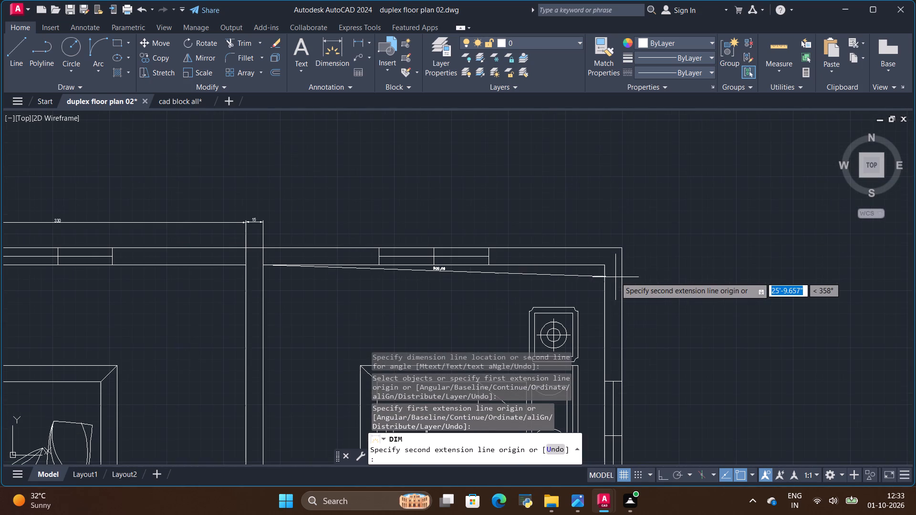
left_click(604, 266)
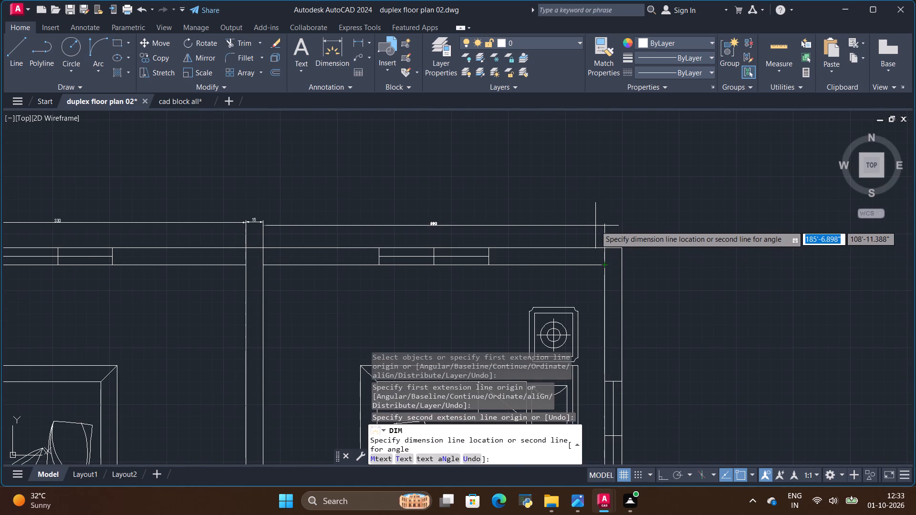
left_click(595, 224)
Dimension the upper-floor plan's east wall thickness at the northeast corner, placing it at the end of the north dimension row.
scroll(603, 228, "up", 3)
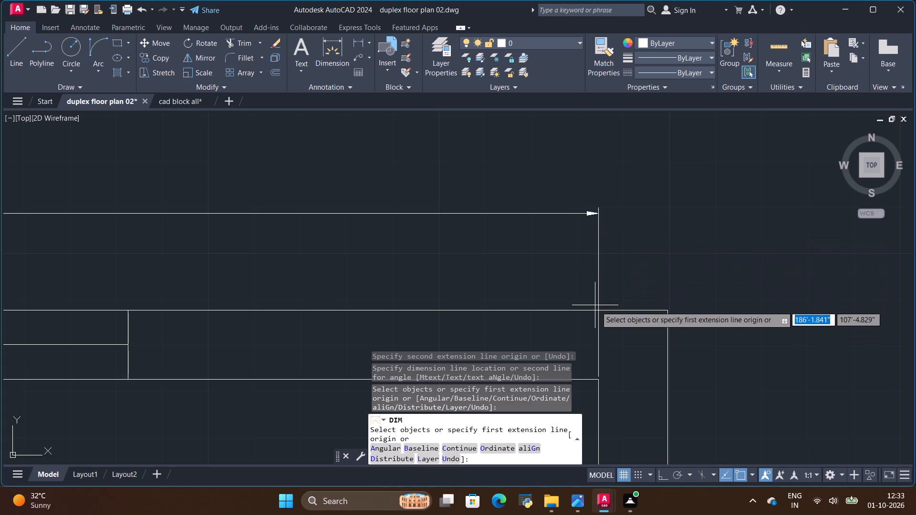
left_click(599, 379)
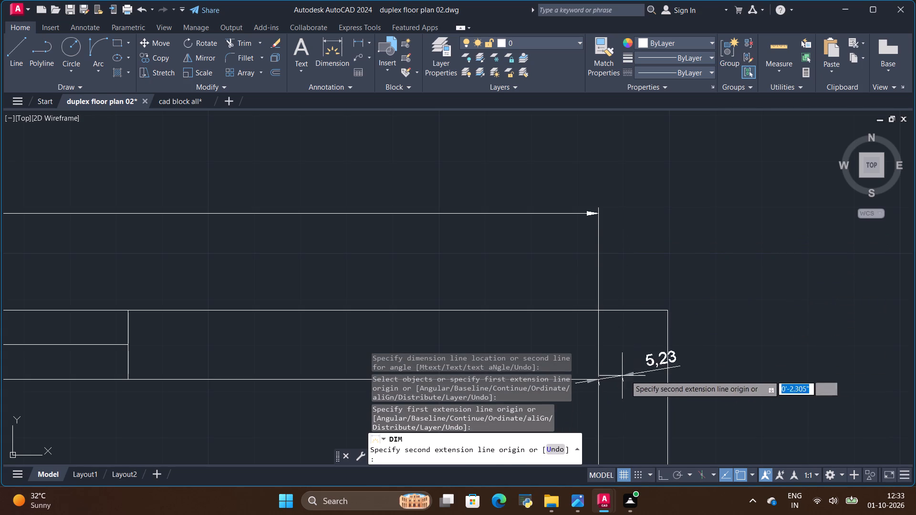
left_click(670, 379)
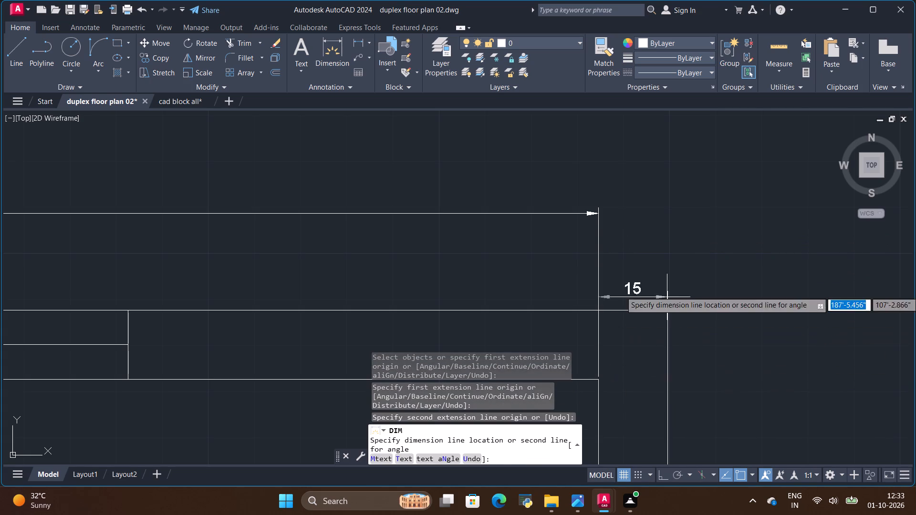
left_click(654, 217)
Dimension the upper-floor north wall's thickness at the northeast corner, placing it just outside the east wall.
scroll(676, 240, "down", 7)
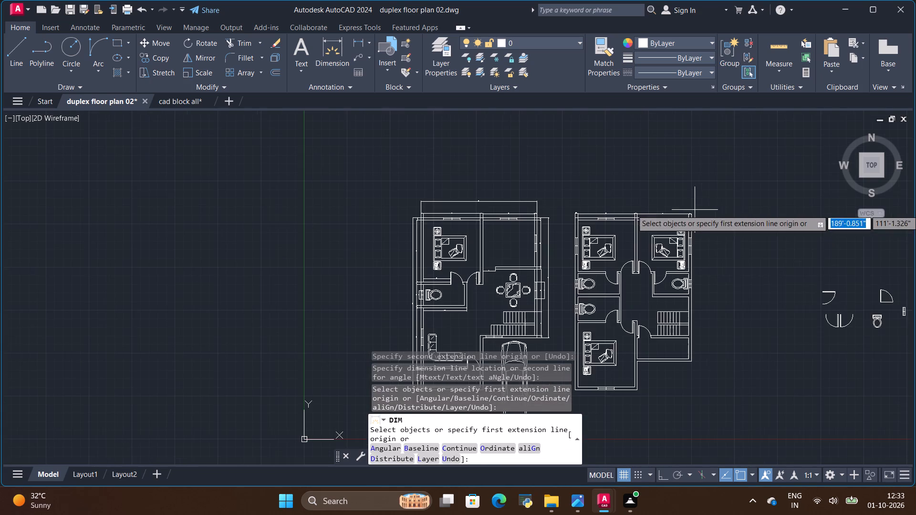
scroll(712, 309, "up", 3)
scroll(682, 214, "down", 2)
scroll(680, 144, "up", 2)
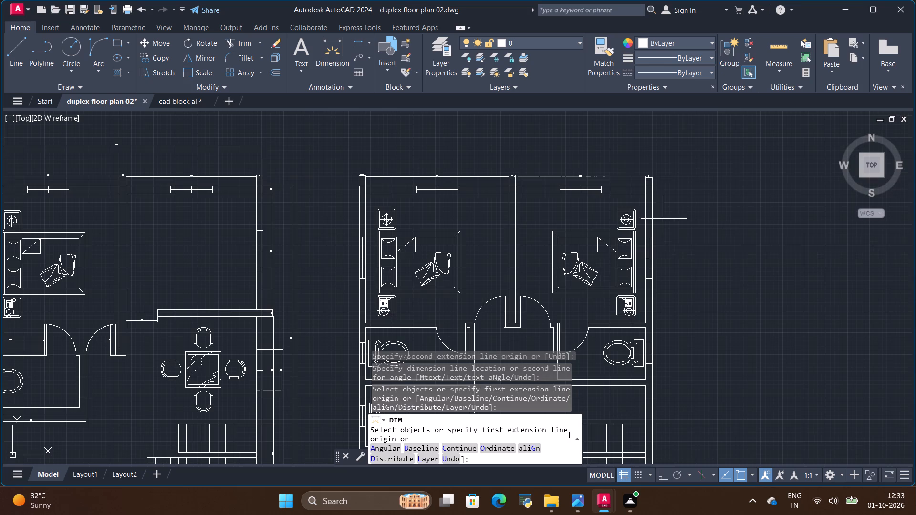
scroll(664, 237, "up", 3)
scroll(669, 231, "down", 3)
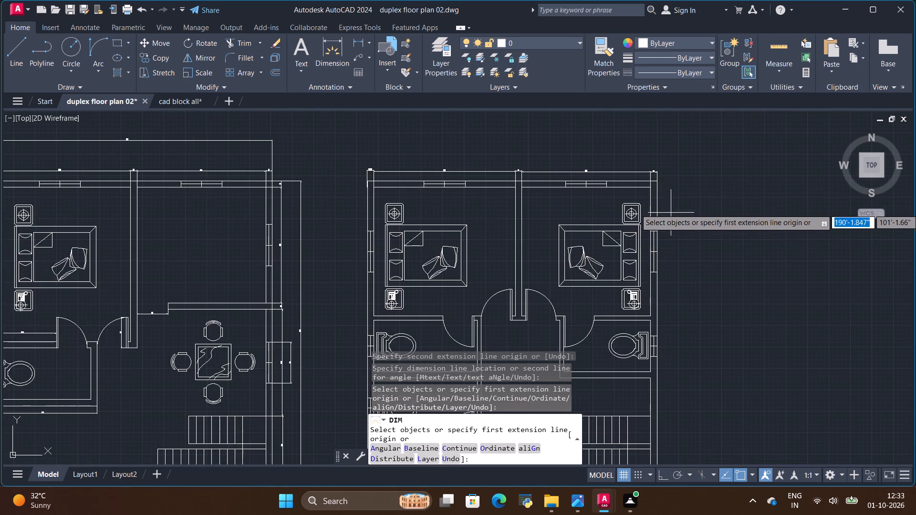
scroll(660, 196, "up", 2)
scroll(617, 149, "up", 3)
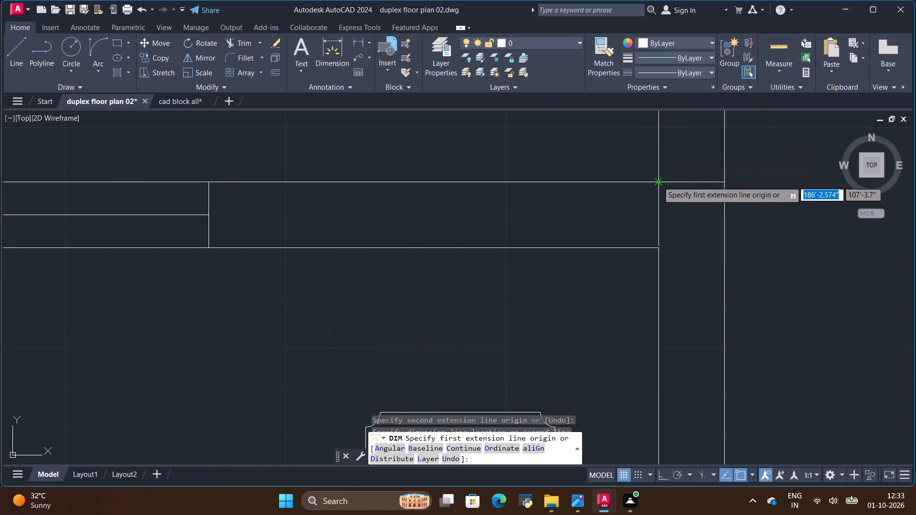
left_click(657, 181)
left_click(656, 248)
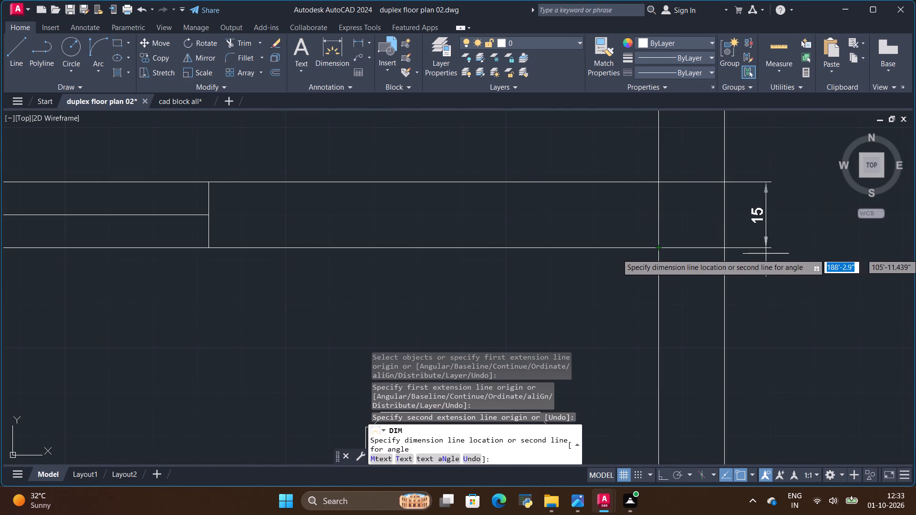
left_click(823, 256)
Dimension the inside north-south length of the upper-floor northeast bedroom, placing it outside the east wall near the north wall thickness dimension.
scroll(566, 233, "down", 3)
scroll(691, 249, "down", 2)
scroll(659, 365, "up", 3)
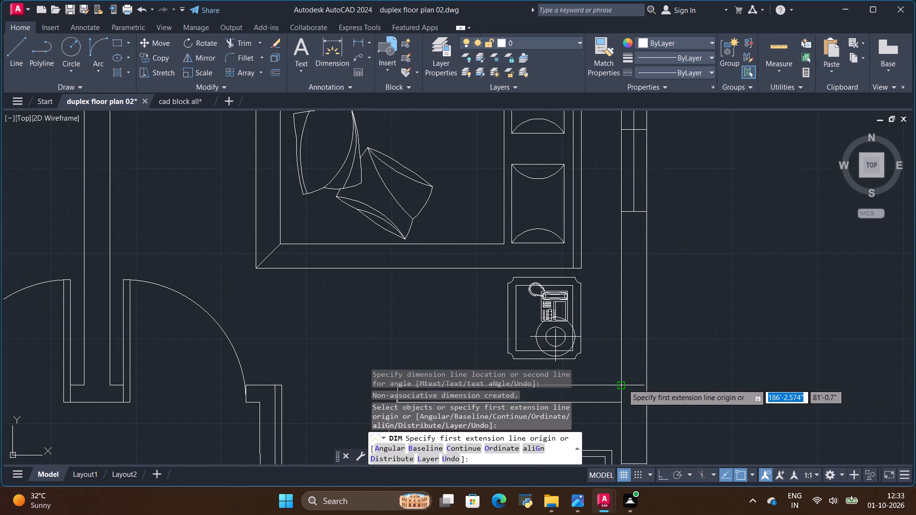
left_click(623, 384)
scroll(628, 382, "down", 2)
scroll(626, 171, "up", 2)
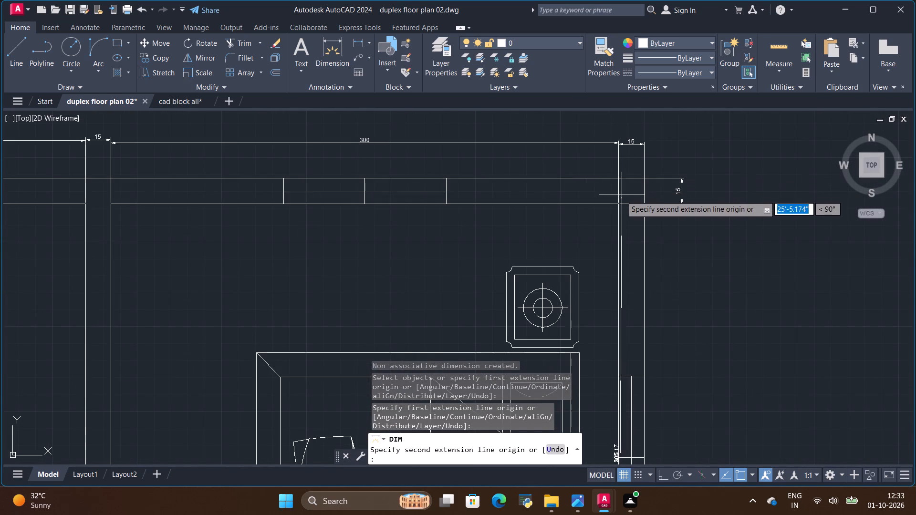
left_click(619, 203)
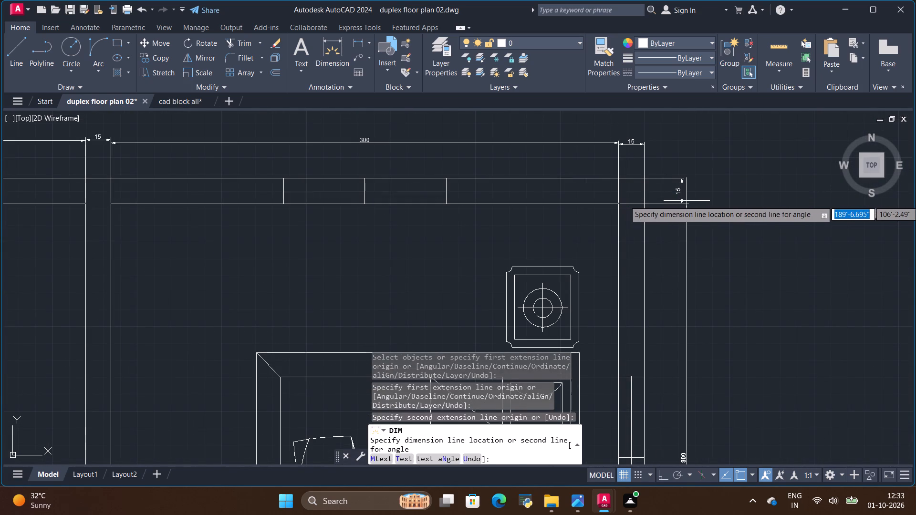
left_click(687, 201)
Dimension the thickness of the wall between the northeast bedroom and the east bathroom, placing it outside the east wall.
scroll(672, 204, "down", 3)
scroll(677, 311, "up", 2)
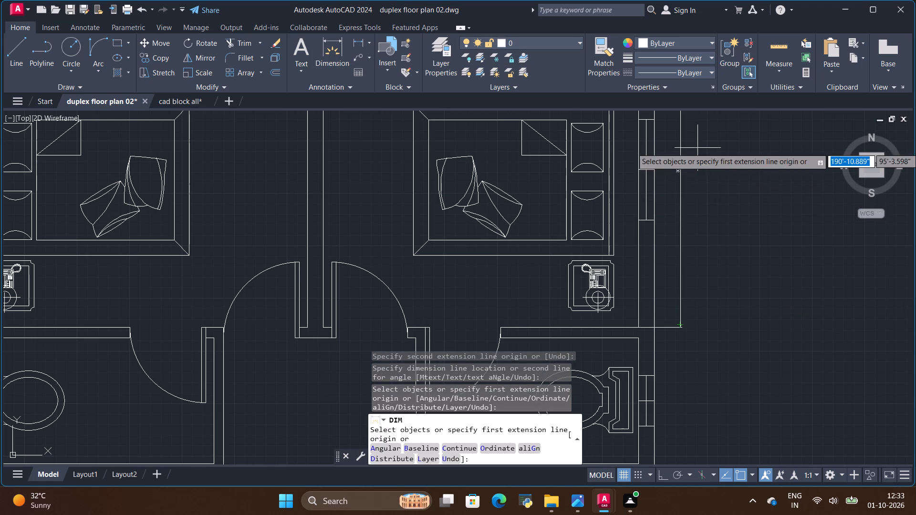
scroll(711, 254, "down", 1)
scroll(677, 373, "up", 2)
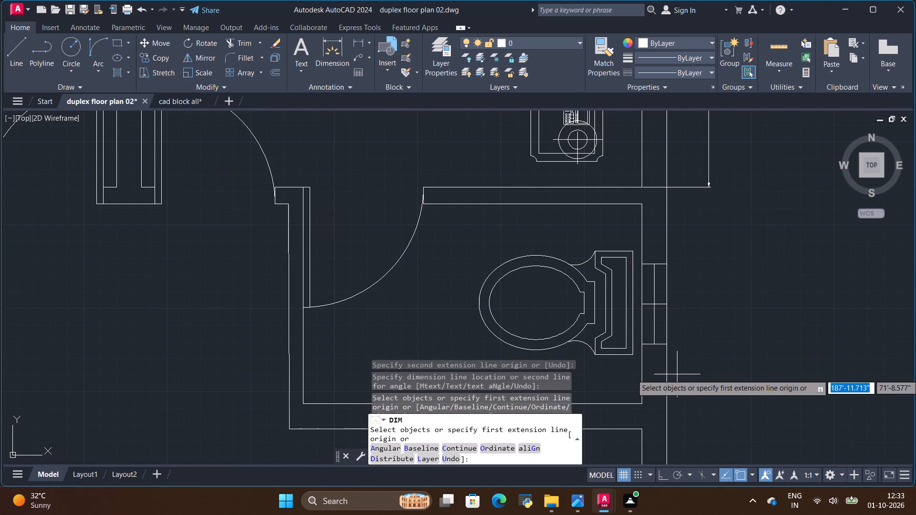
scroll(641, 175, "up", 2)
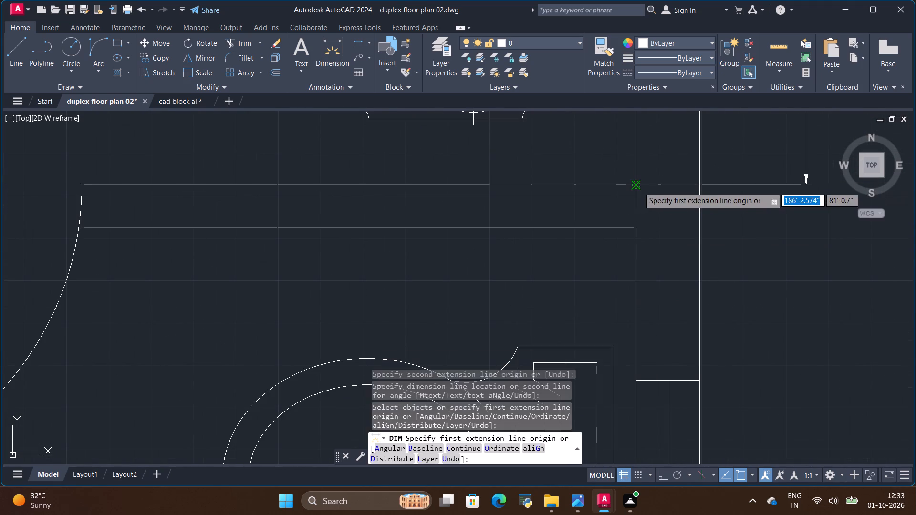
left_click(638, 186)
left_click(638, 226)
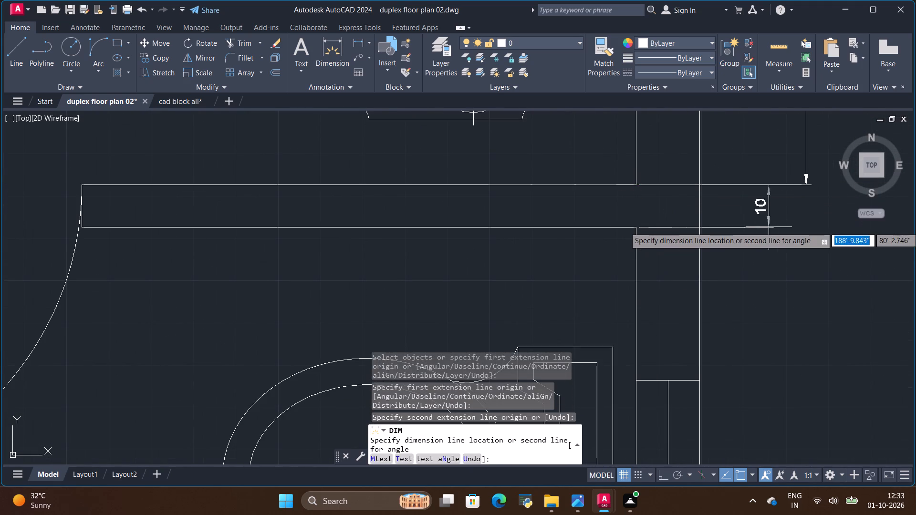
left_click(821, 228)
Dimension the inside north-south length of the upper-floor east bathroom, continuing the dimension column outside the east wall.
scroll(731, 229, "down", 2)
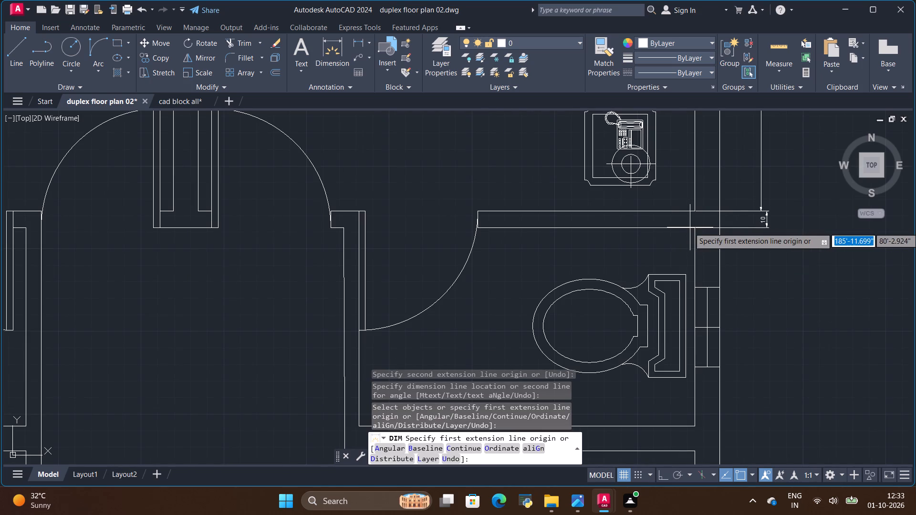
left_click(698, 227)
scroll(708, 262, "down", 2)
scroll(700, 350, "up", 3)
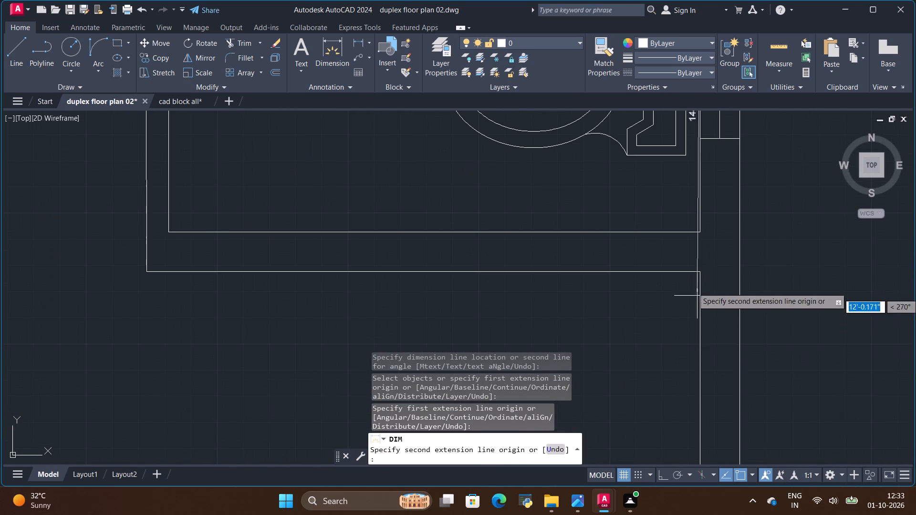
left_click(701, 232)
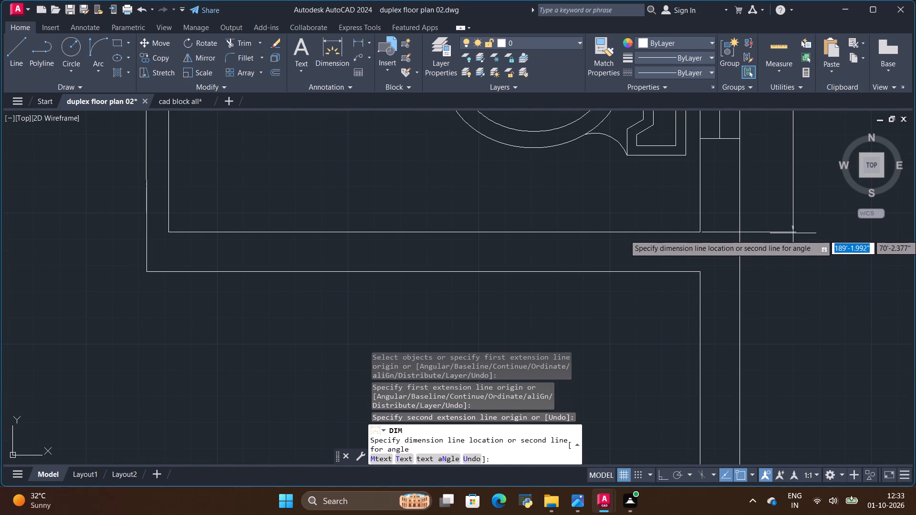
scroll(778, 237, "down", 3)
left_click(801, 235)
Dimension the thickness of the east bathroom's south wall, placing it in line with the bathroom length dimension.
scroll(768, 252, "up", 2)
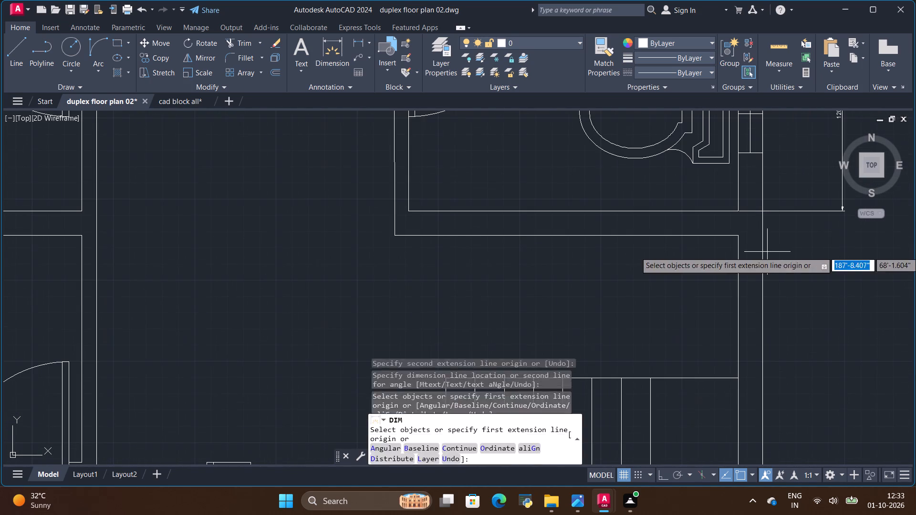
left_click(738, 211)
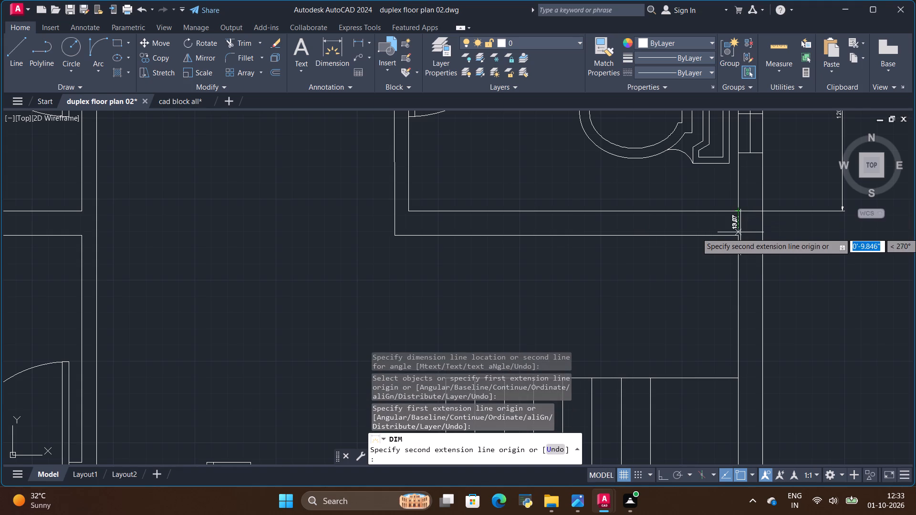
left_click(740, 237)
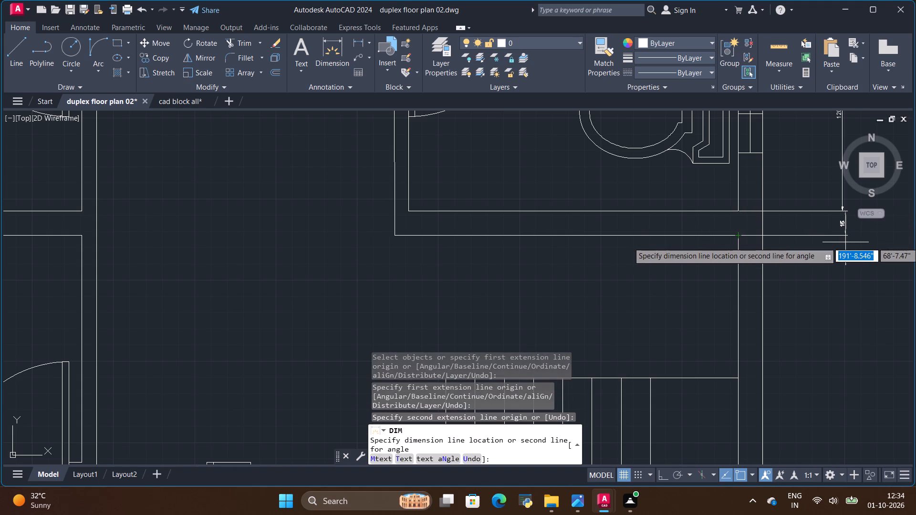
left_click(845, 242)
Dimension the inside north-south length of the upper-floor stair area, from the bathroom's south wall to the wall below the stairs.
left_click(739, 238)
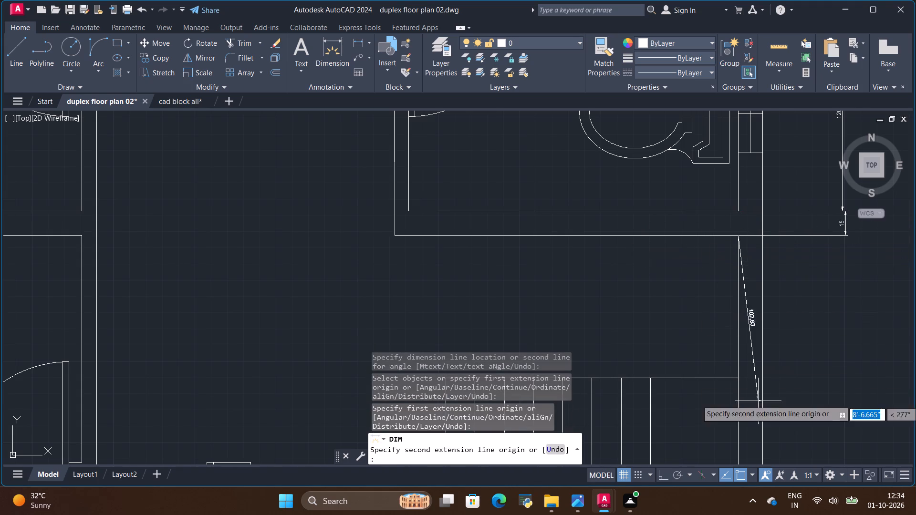
scroll(749, 323, "down", 3)
scroll(751, 304, "up", 2)
scroll(750, 304, "down", 2)
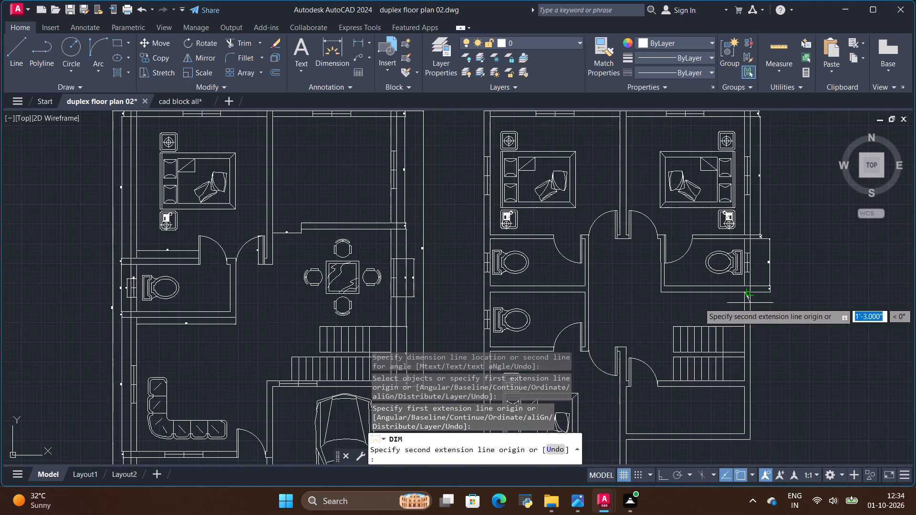
scroll(753, 396, "up", 3)
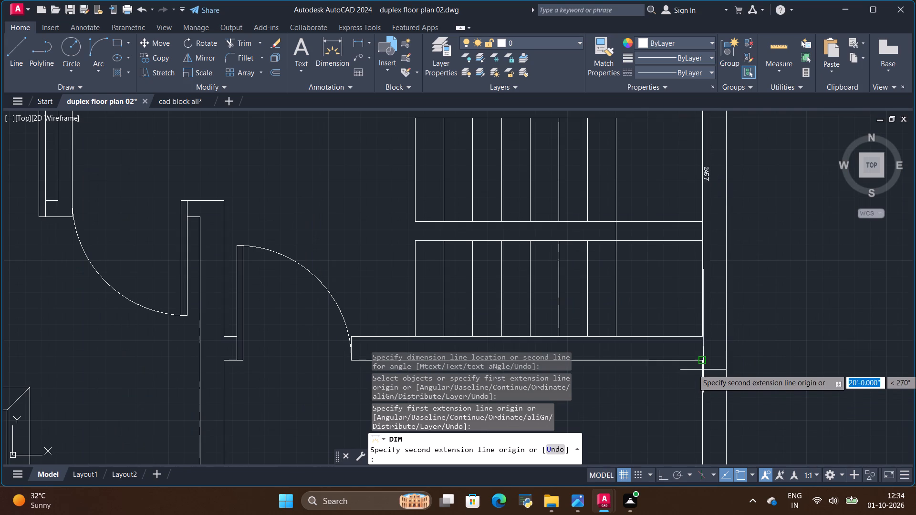
left_click(702, 336)
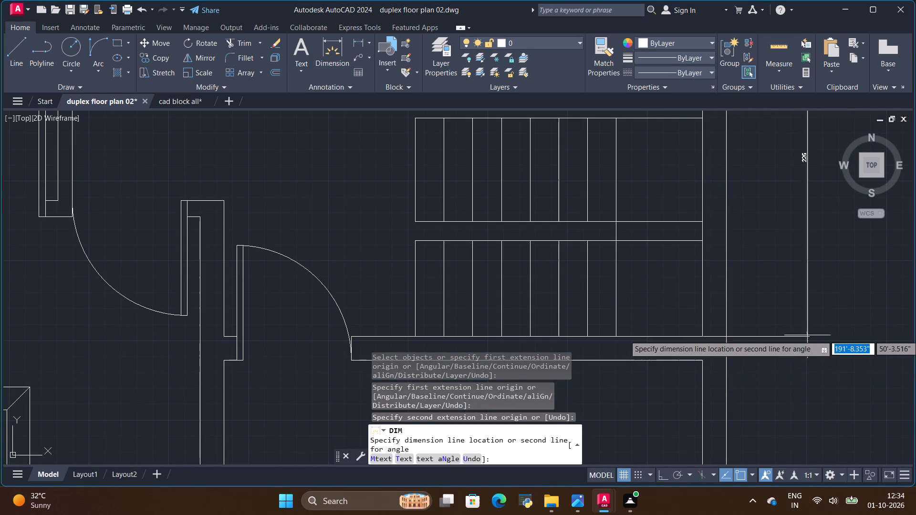
scroll(805, 336, "down", 3)
left_click(804, 335)
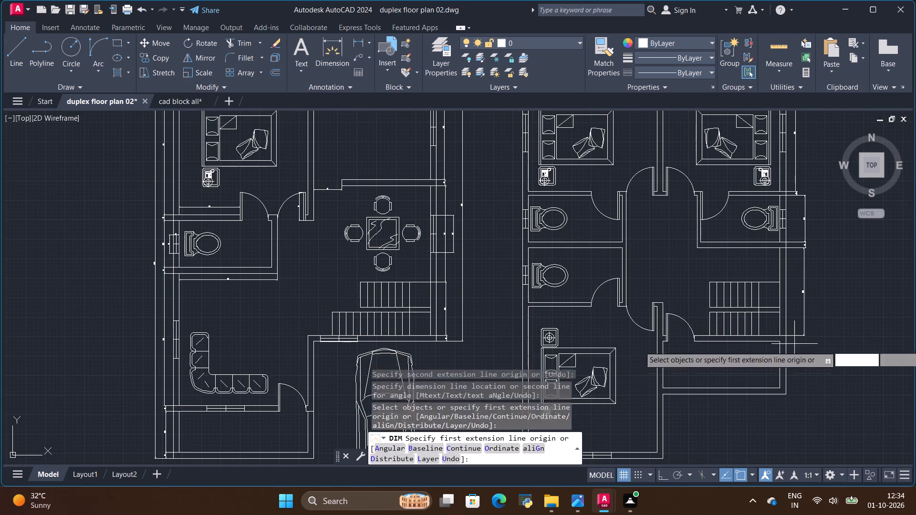
Dimension the thickness of the wall south of the upper-floor stairs, placing it in line with the east dimension column.
scroll(788, 348, "up", 6)
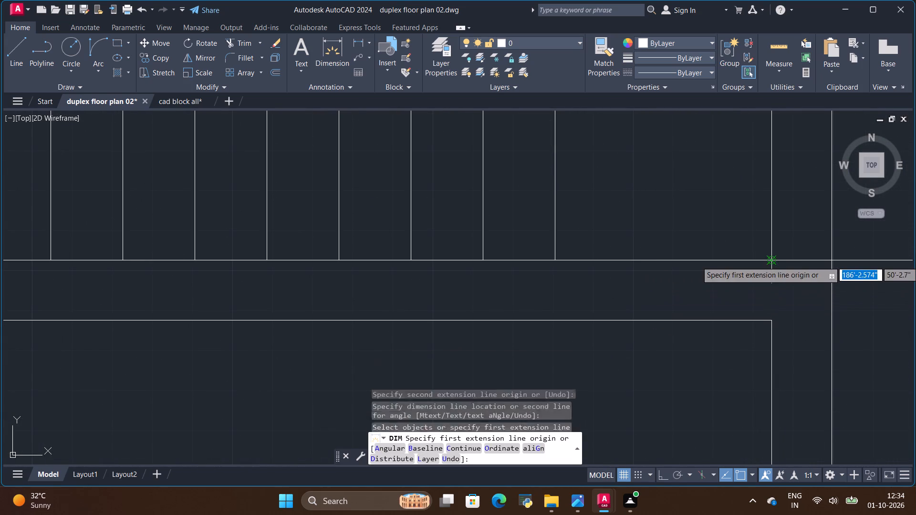
left_click(773, 261)
left_click(770, 322)
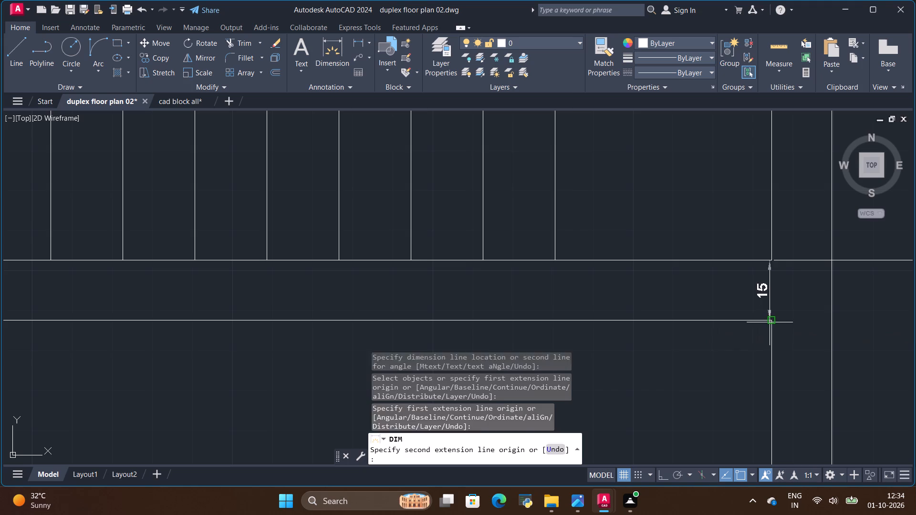
scroll(609, 324, "down", 4)
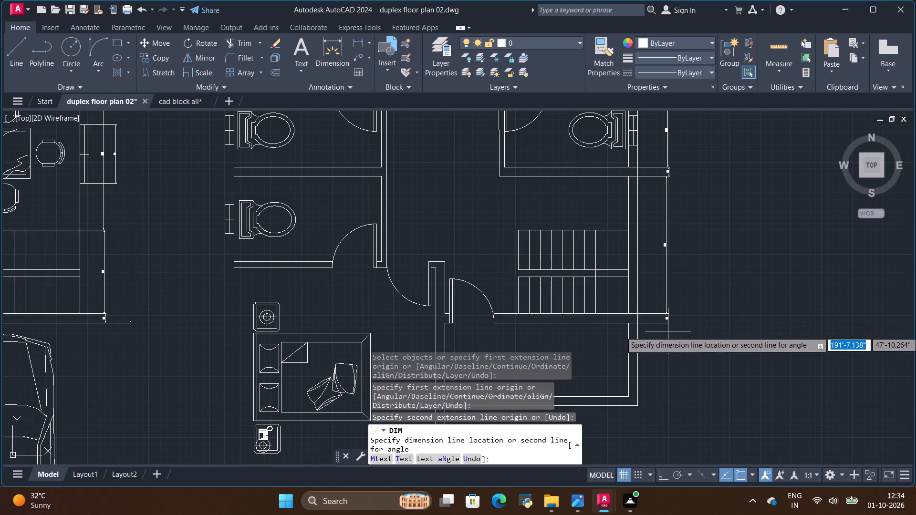
left_click(667, 331)
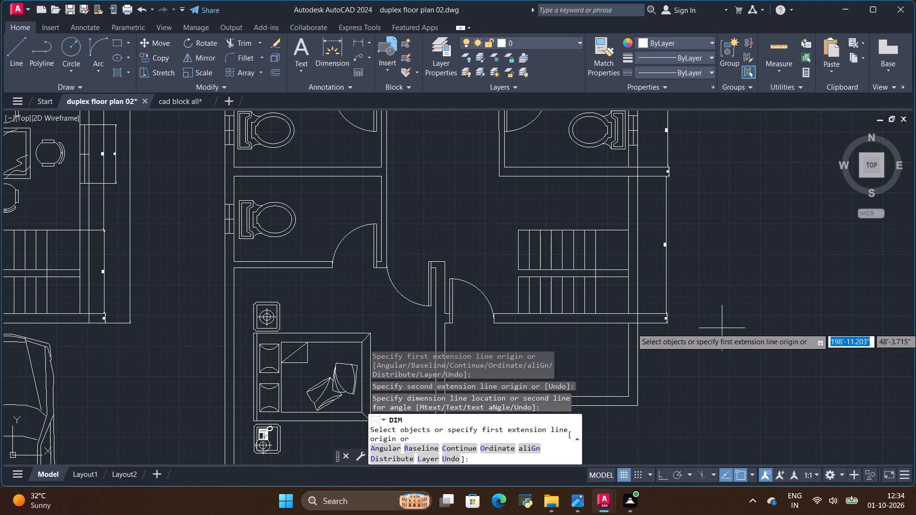
Dimension the inside north-south depth of the space south of the upper-floor stairs, continuing the east dimension column.
scroll(688, 346, "down", 2)
scroll(654, 400, "up", 3)
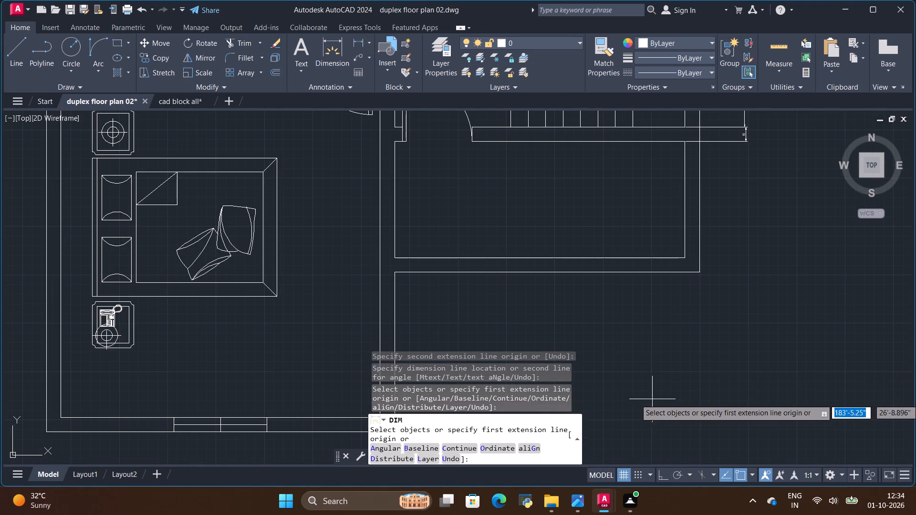
scroll(650, 365, "down", 1)
scroll(659, 274, "up", 1)
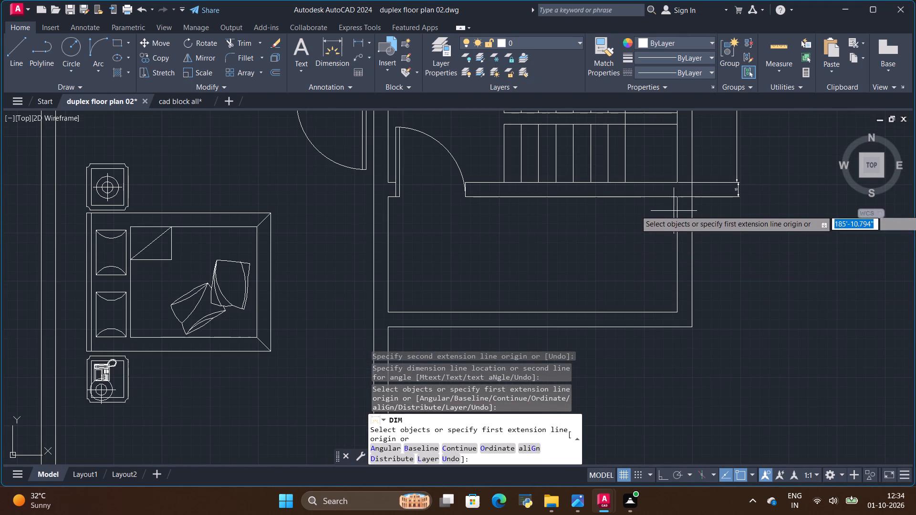
left_click(676, 196)
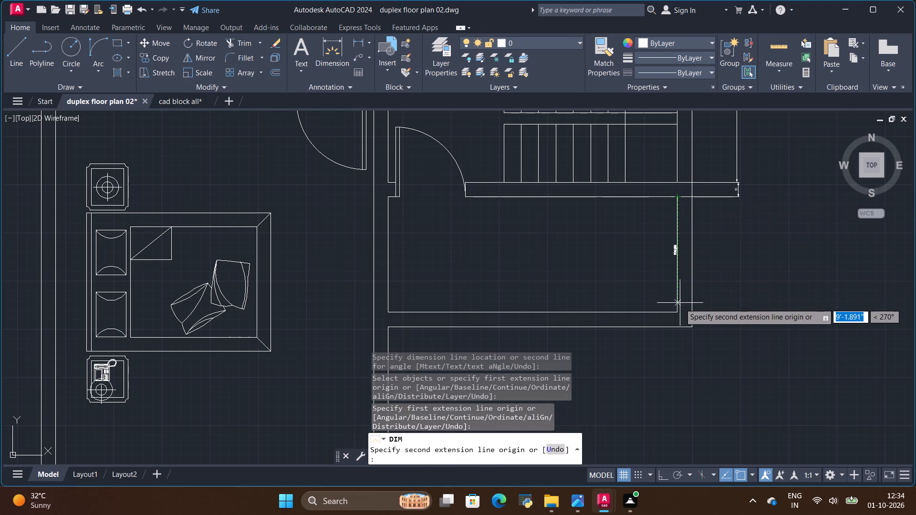
left_click(678, 314)
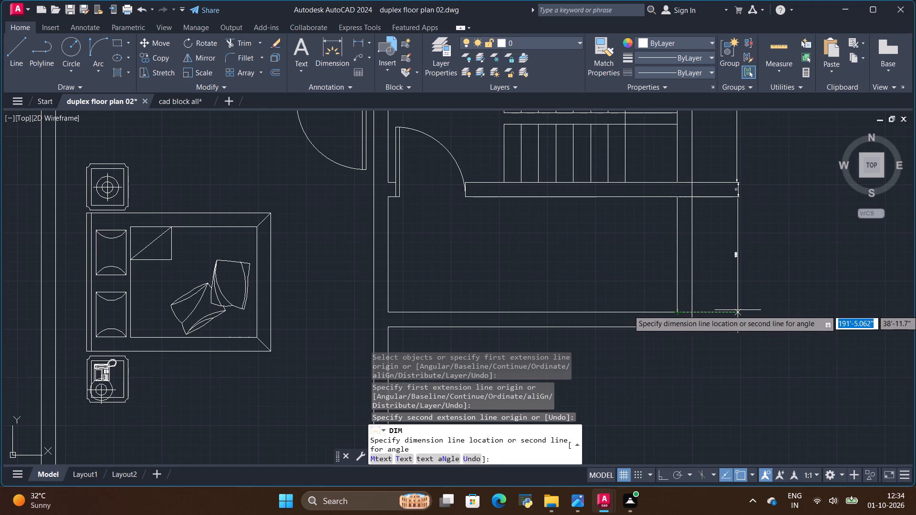
left_click(738, 310)
Dimension the thickness of the south wall at the upper-floor southeast corner, placing it at the end of the east dimension column.
scroll(695, 318, "up", 2)
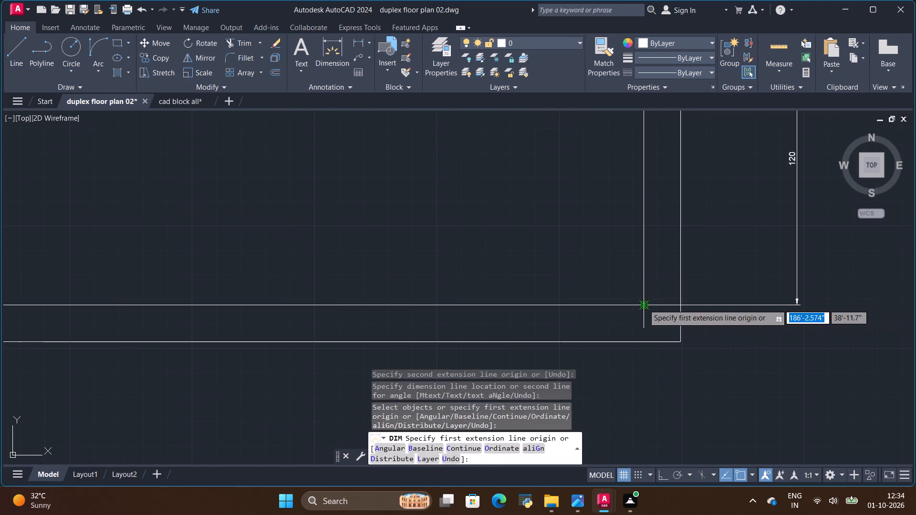
left_click(644, 304)
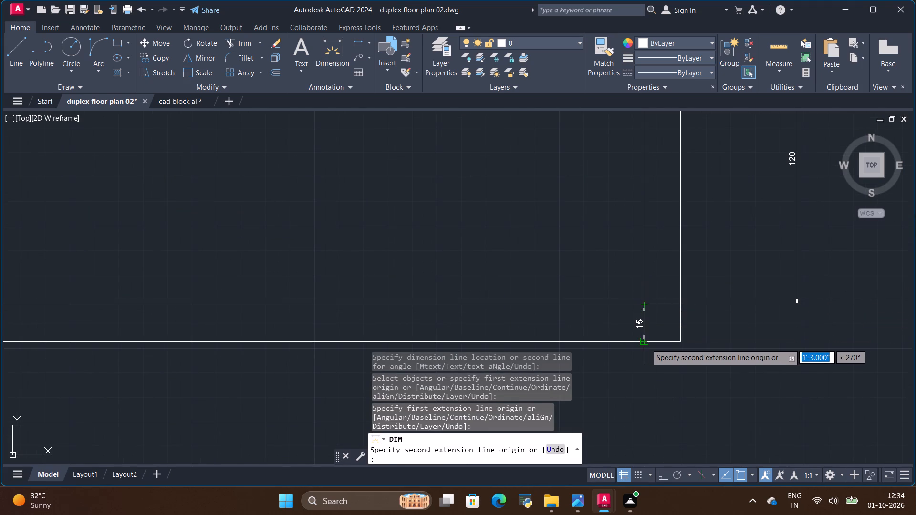
left_click(646, 344)
left_click(797, 341)
Dimension the thickness of the east wall at the upper-floor southeast corner, placing the dimension south of the plan.
scroll(820, 316, "down", 2)
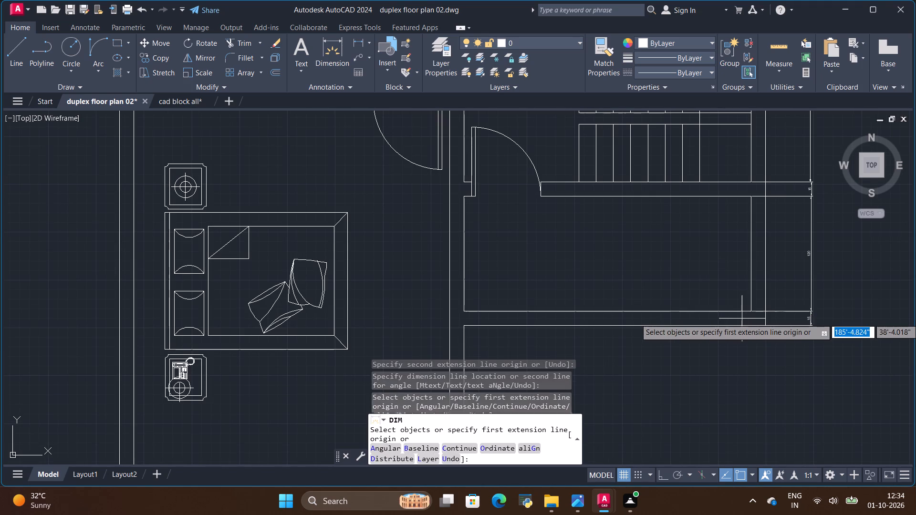
scroll(759, 313, "up", 1)
left_click(745, 309)
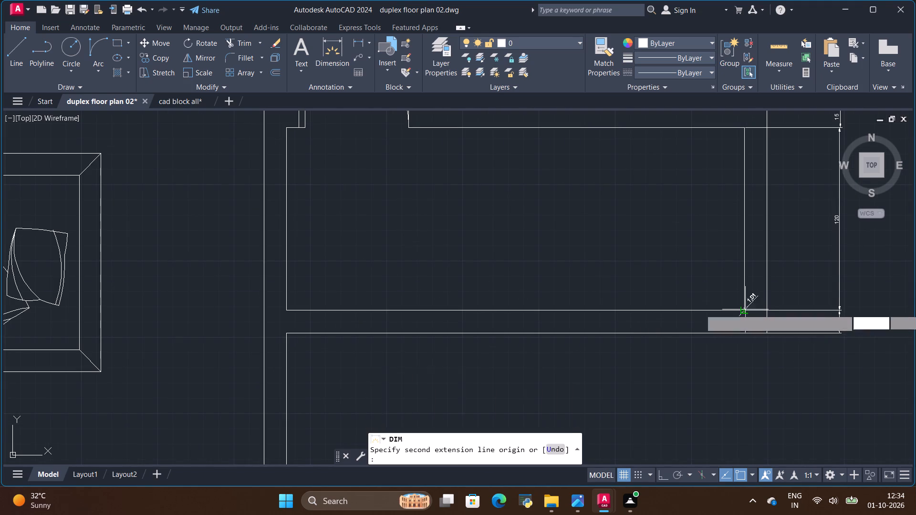
left_click(770, 308)
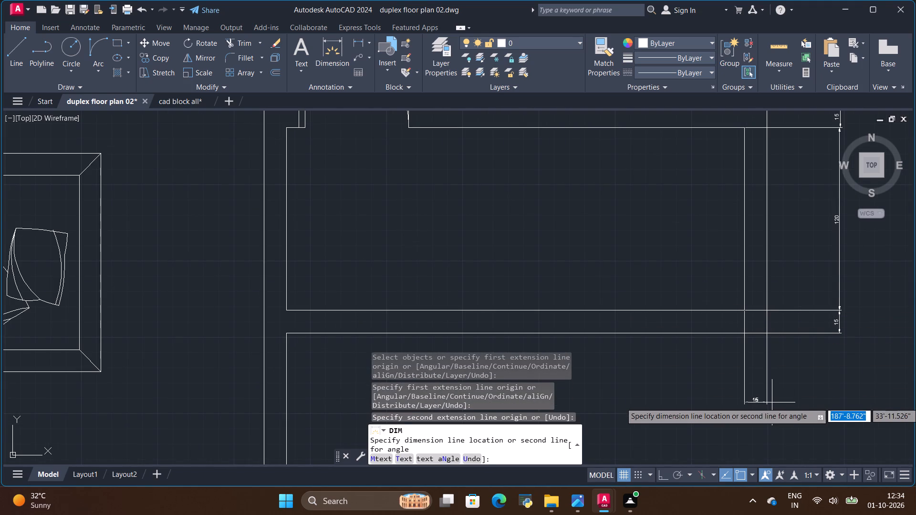
left_click(772, 402)
Dimension the inside east-west width of the space south of the upper-floor stairs, in line with the east wall's thickness dimension.
scroll(788, 348, "down", 2)
scroll(744, 329, "down", 2)
scroll(703, 335, "up", 2)
scroll(657, 345, "up", 2)
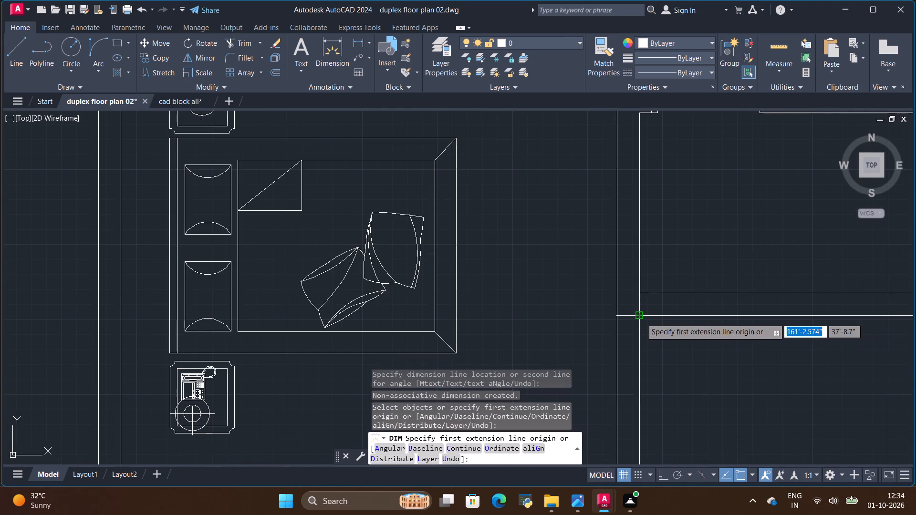
left_click(641, 318)
scroll(509, 326, "down", 1)
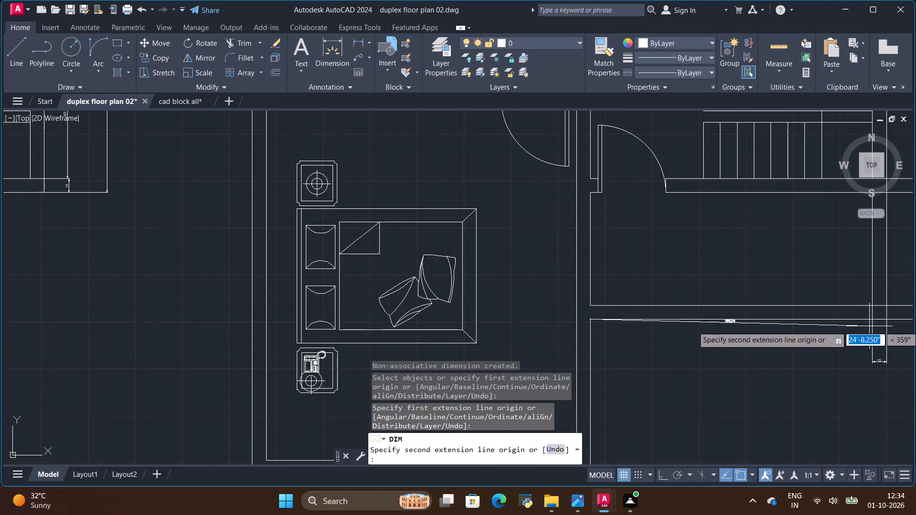
left_click(873, 319)
left_click(874, 356)
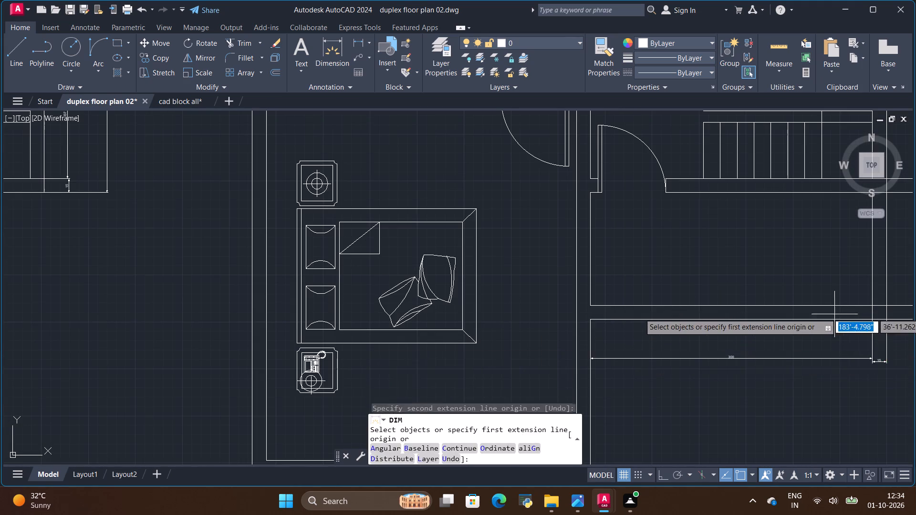
Dimension the thickness of the upper-floor south bedroom's east wall at its southeast corner, placing it south of the bedroom.
scroll(834, 311, "down", 3)
scroll(749, 360, "up", 2)
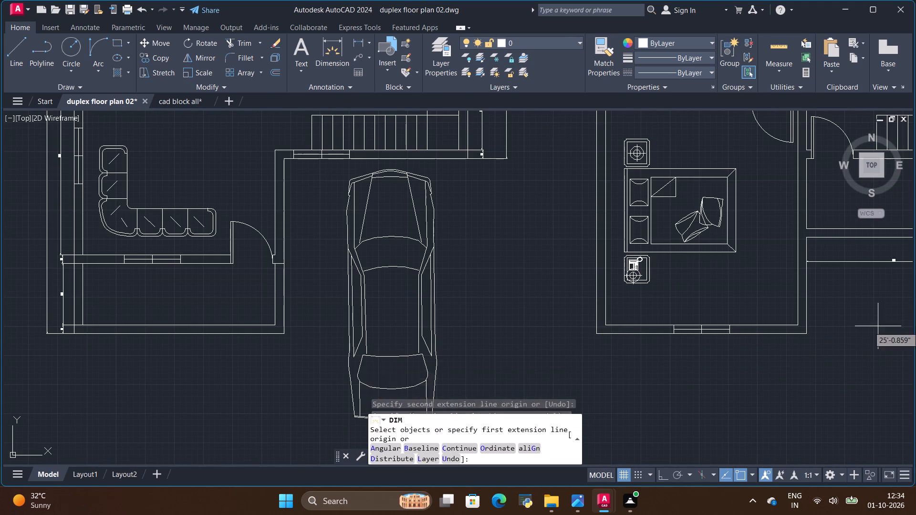
scroll(859, 323, "up", 3)
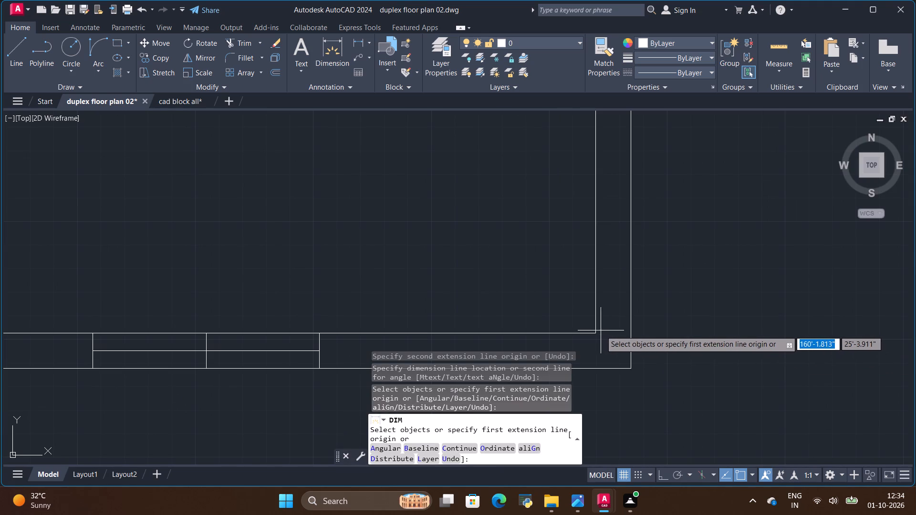
left_click(597, 333)
left_click(631, 332)
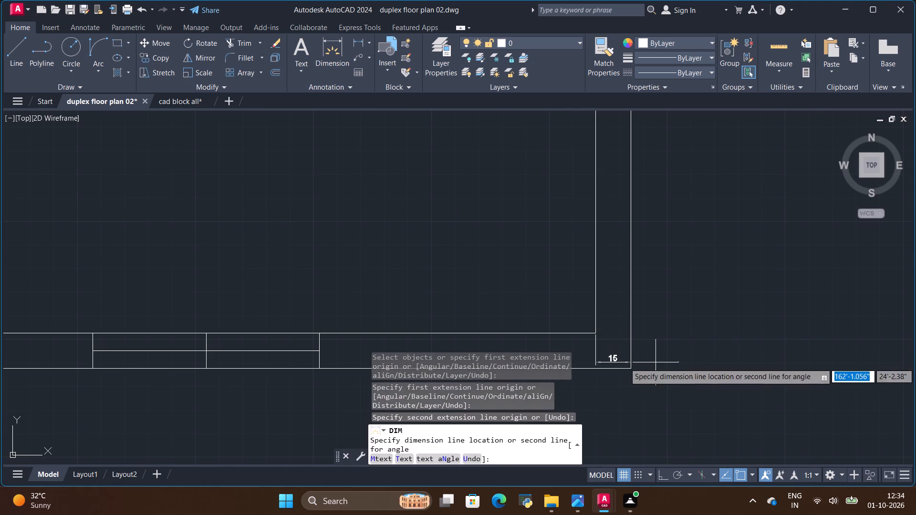
scroll(670, 345, "down", 3)
left_click(680, 356)
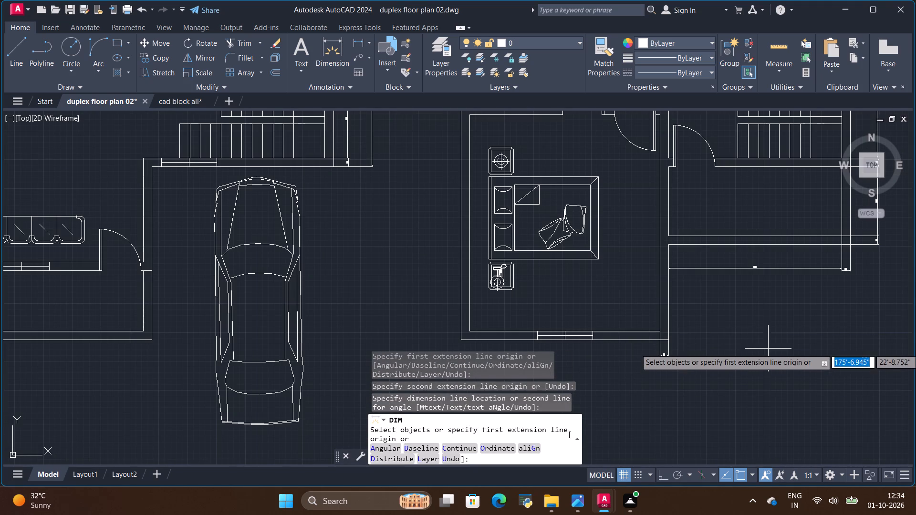
Dimension the inside east-west width of the upper-floor south bedroom, in line with the east wall's thickness dimension.
scroll(768, 349, "down", 2)
scroll(662, 354, "up", 5)
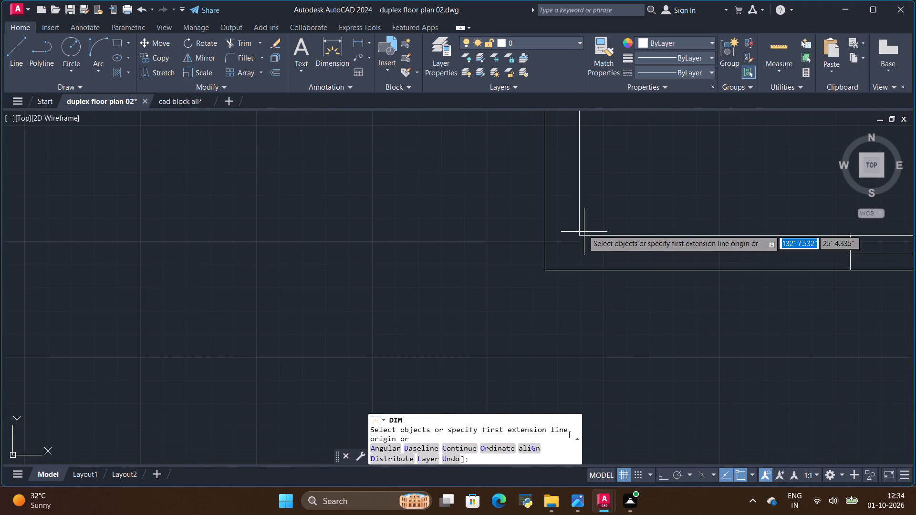
left_click(582, 236)
scroll(531, 295, "down", 2)
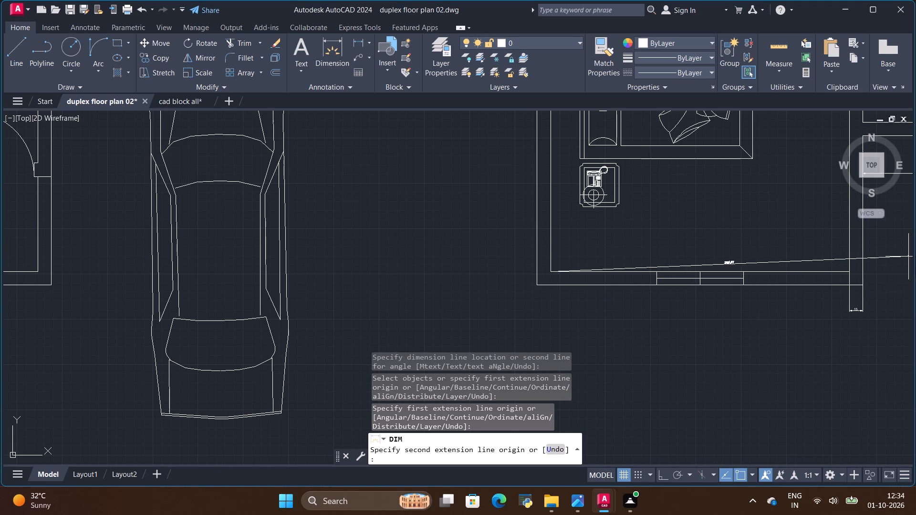
left_click(848, 272)
left_click(847, 306)
Dimension the thickness of the west wall at the south bedroom's southwest corner, completing the dimension row south of the bedroom.
scroll(564, 316, "up", 3)
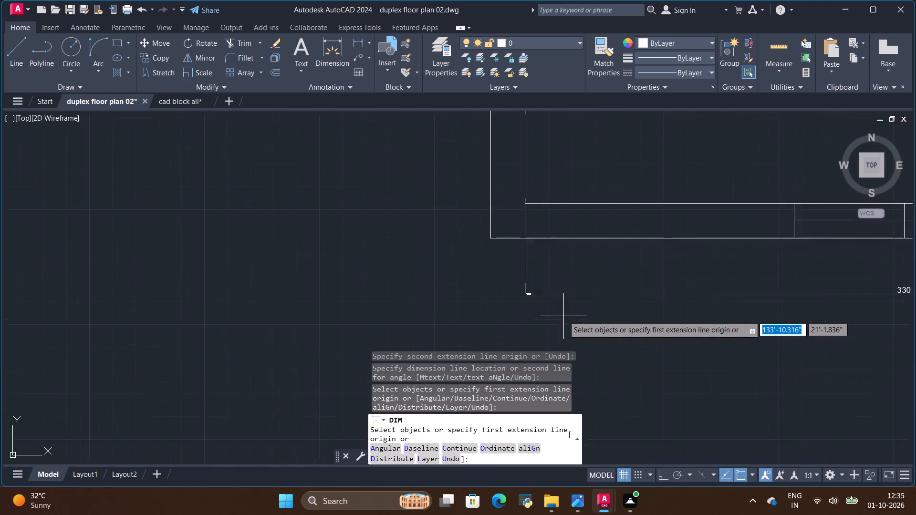
left_click(447, 192)
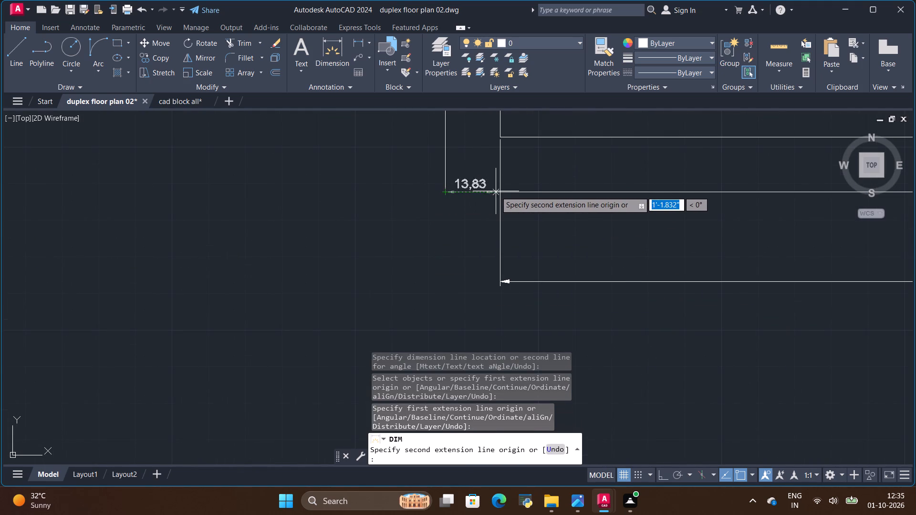
left_click(500, 192)
left_click(490, 283)
scroll(572, 270, "down", 4)
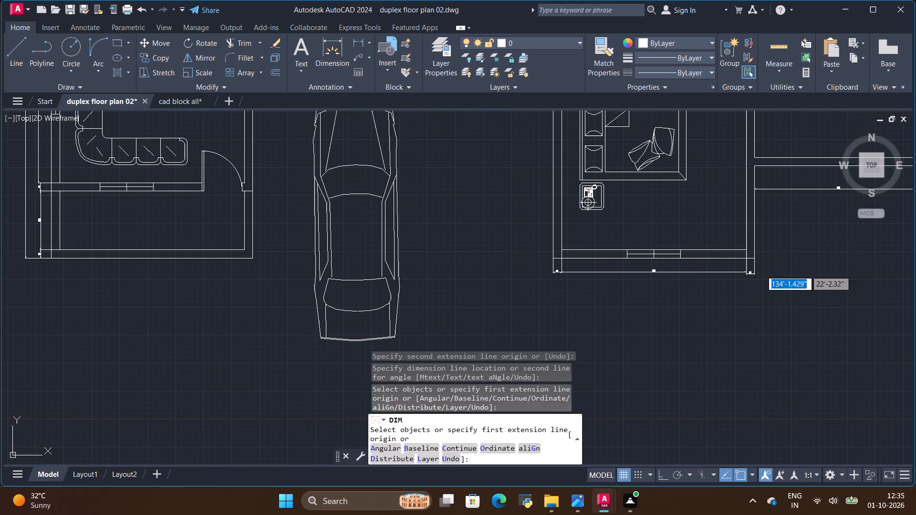
Dimension the overall outside width of the upper-floor south bedroom, placing it below the row of wall and room dimensions.
scroll(552, 261, "up", 4)
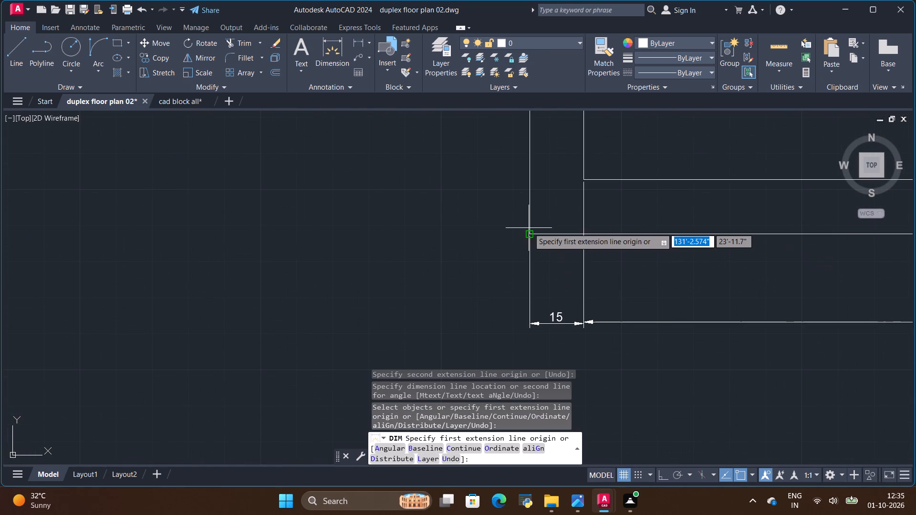
left_click(532, 236)
scroll(354, 264, "down", 2)
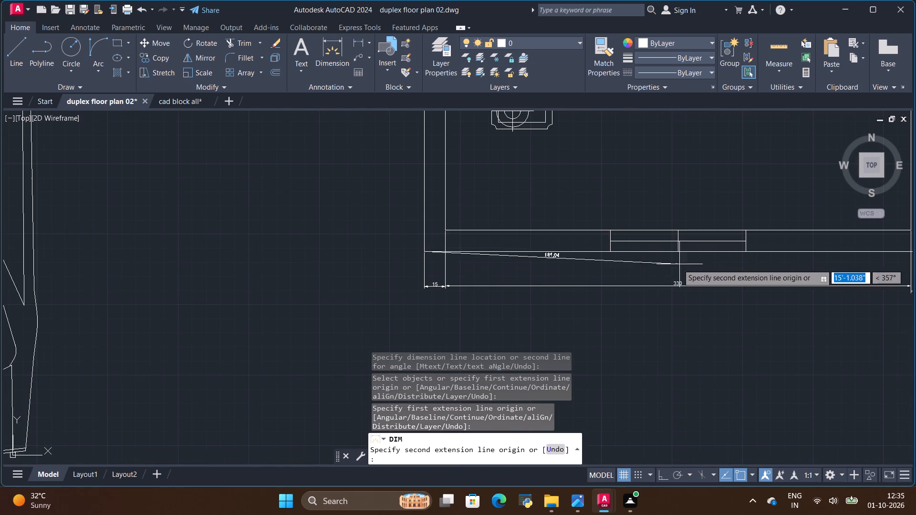
scroll(595, 265, "down", 1)
scroll(808, 258, "up", 2)
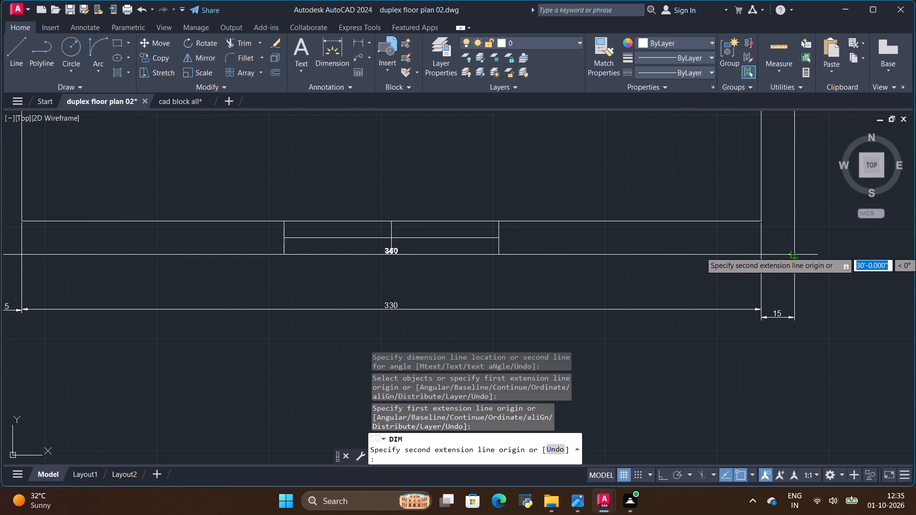
left_click(790, 255)
scroll(800, 249, "down", 3)
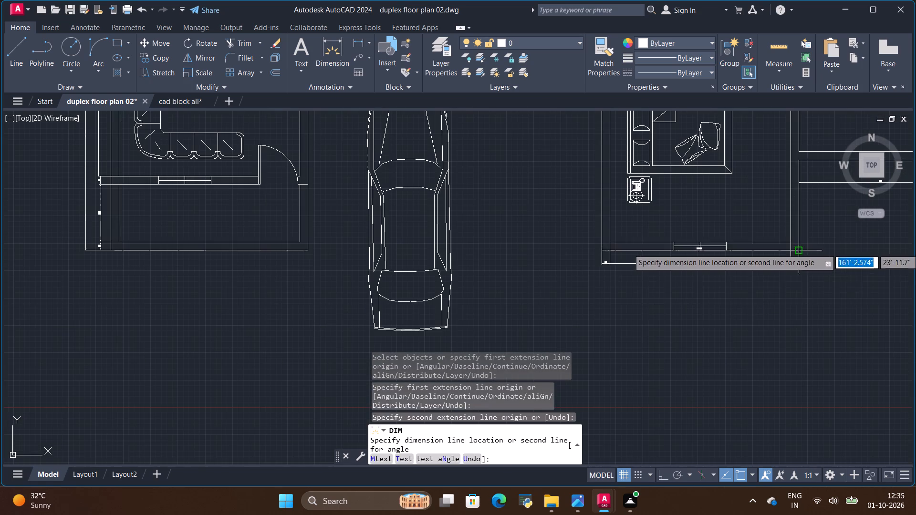
left_click(807, 279)
Dimension the width of the window in the south bedroom's south wall, placing it between the wall and the room-width dimension.
scroll(657, 245, "up", 2)
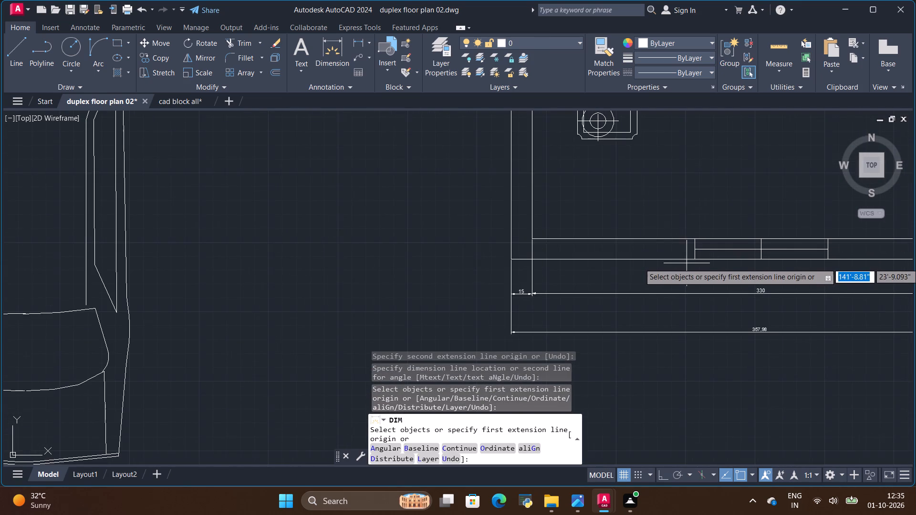
scroll(687, 263, "up", 2)
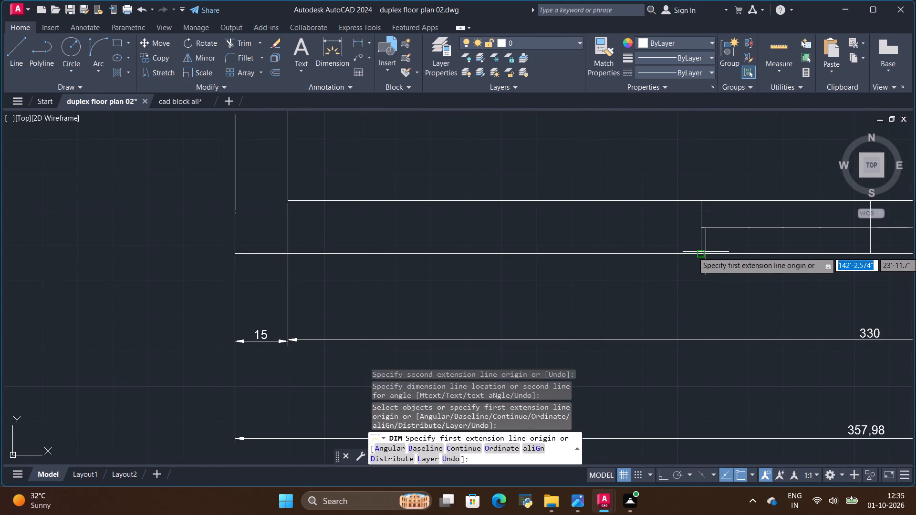
left_click(702, 252)
scroll(550, 269, "down", 2)
scroll(679, 260, "up", 1)
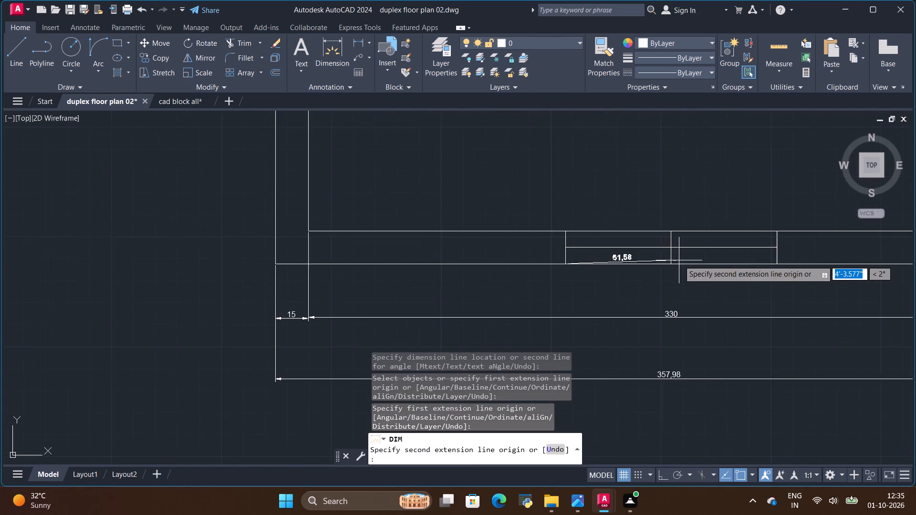
scroll(679, 260, "up", 1)
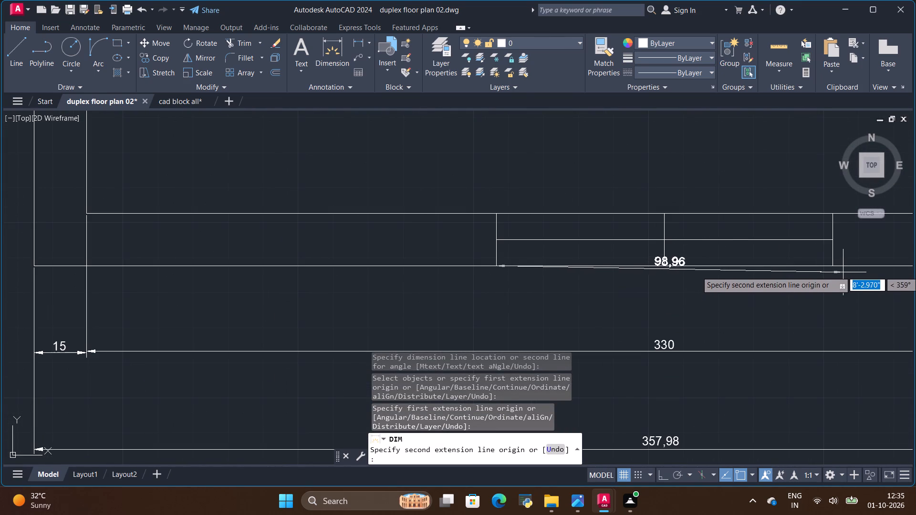
left_click(832, 266)
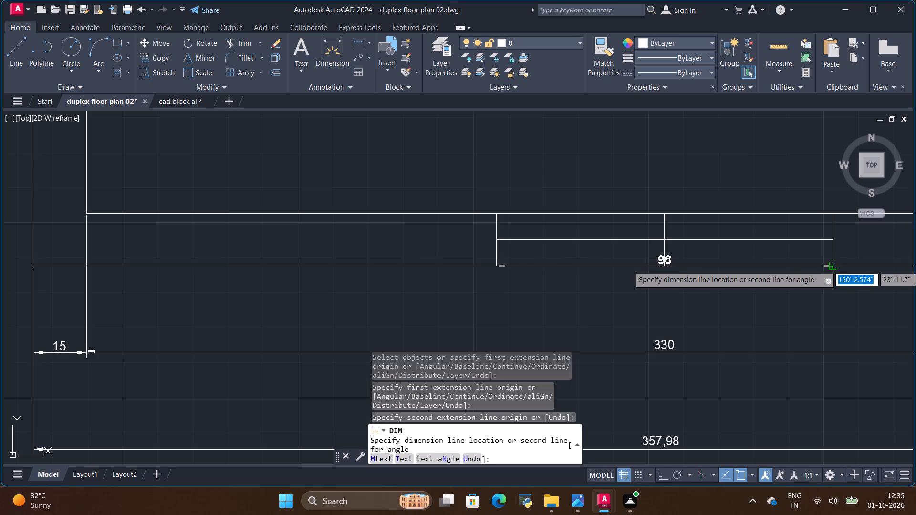
left_click(840, 292)
Examine the dimensions on the ground-floor and upper-floor plans for walls, rooms or openings still lacking one.
scroll(518, 293, "down", 2)
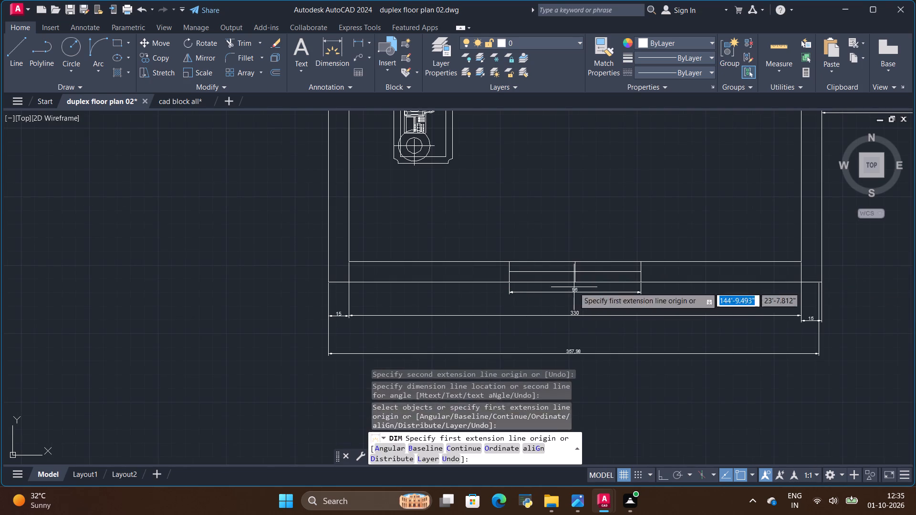
scroll(627, 297, "up", 2)
scroll(627, 297, "down", 3)
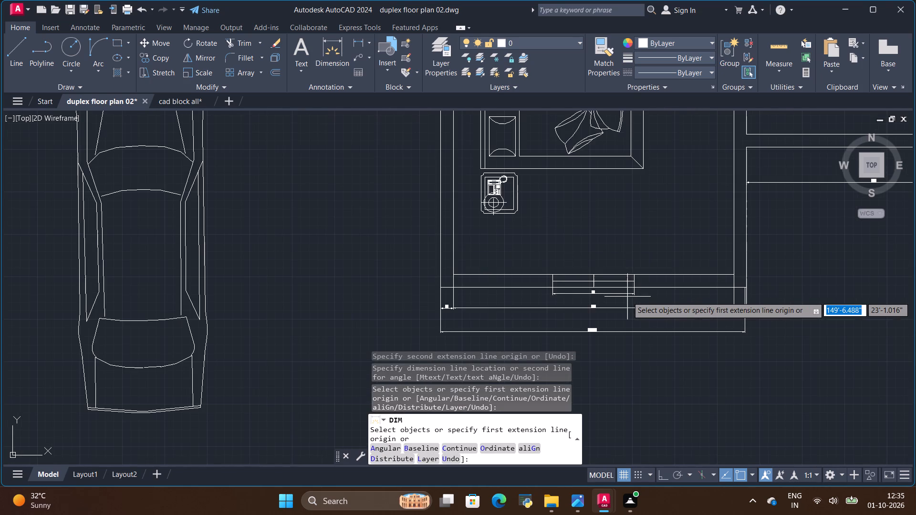
scroll(560, 288, "up", 1)
scroll(560, 288, "down", 2)
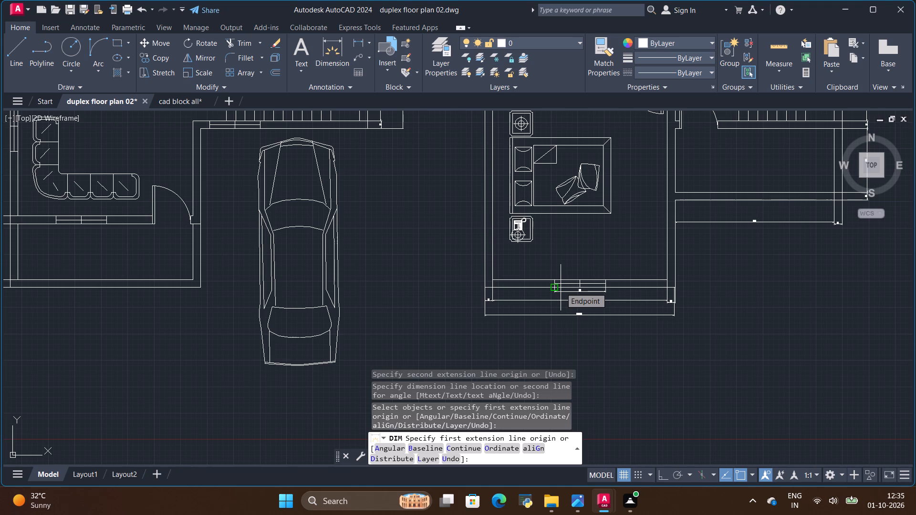
scroll(748, 335, "down", 1)
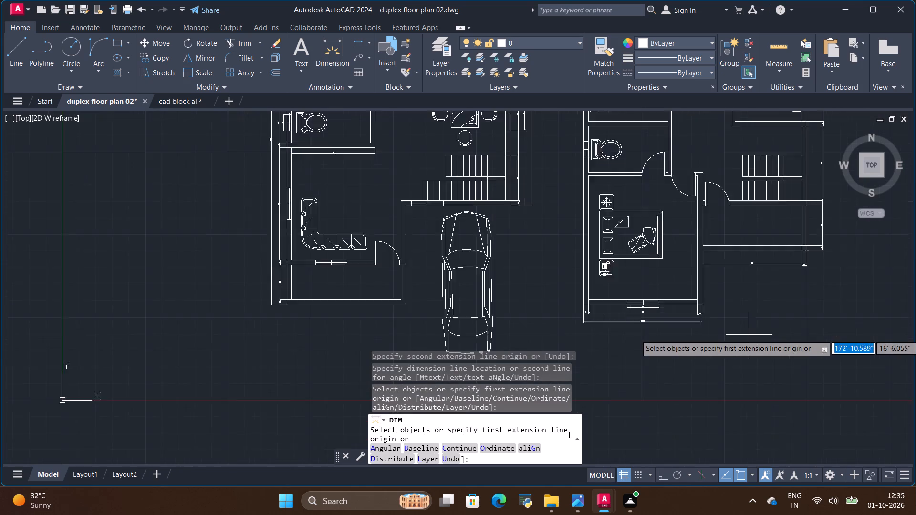
scroll(750, 335, "down", 2)
scroll(746, 236, "up", 1)
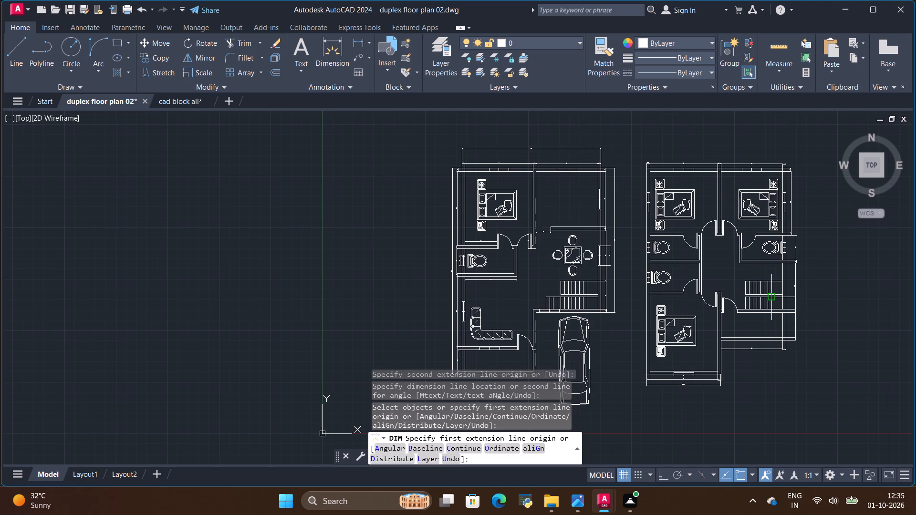
scroll(683, 266, "up", 2)
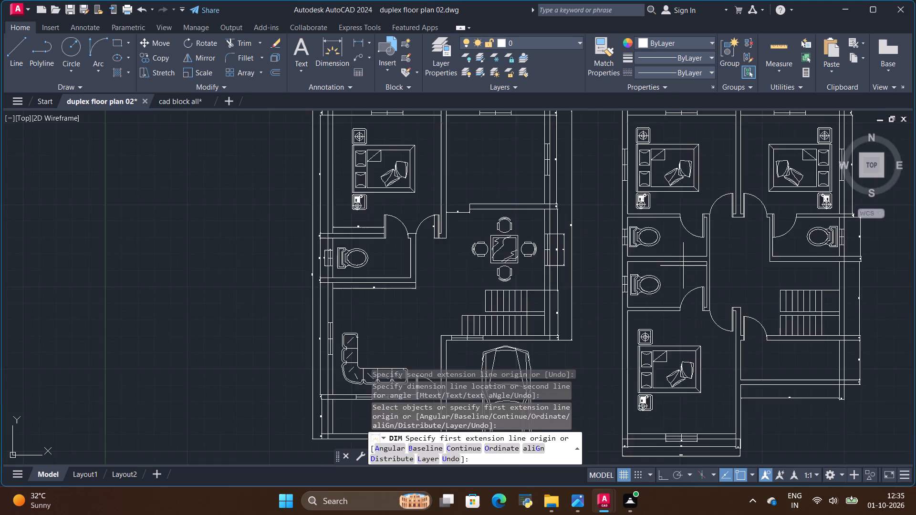
scroll(684, 261, "down", 2)
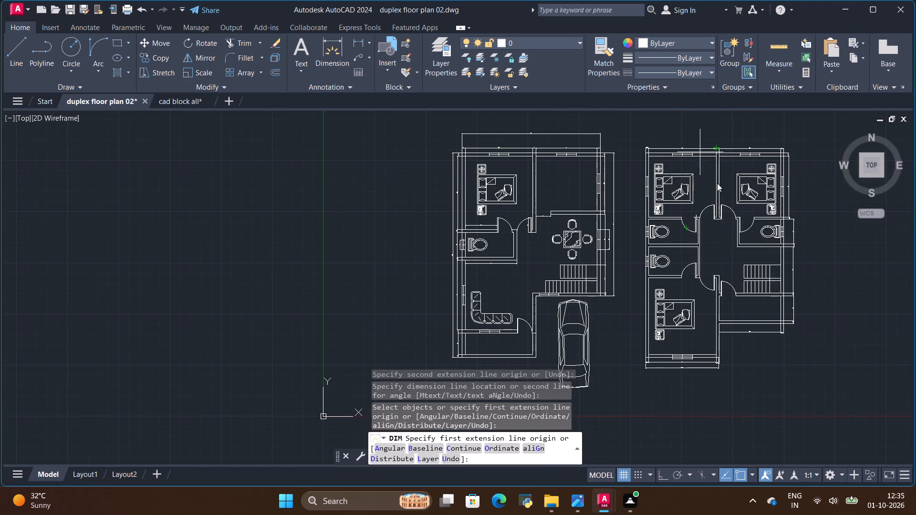
scroll(712, 333, "up", 1)
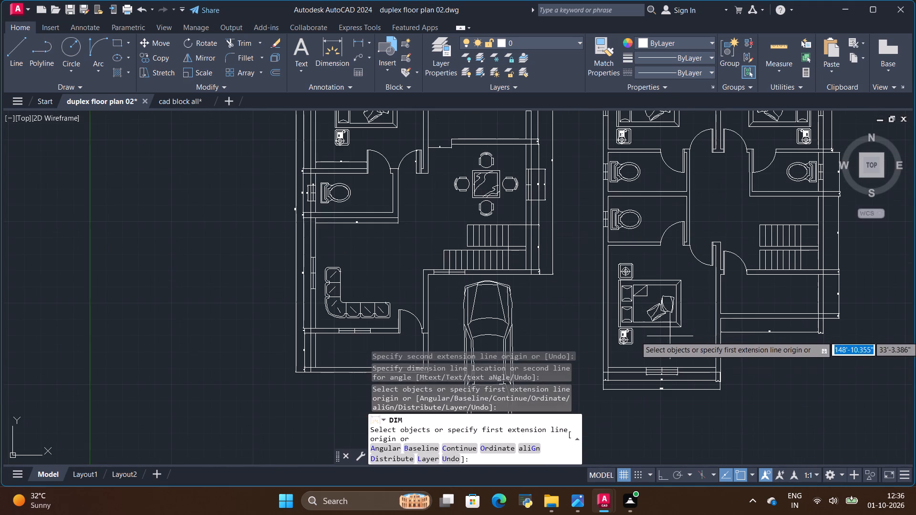
scroll(606, 299, "up", 2)
scroll(727, 297, "down", 3)
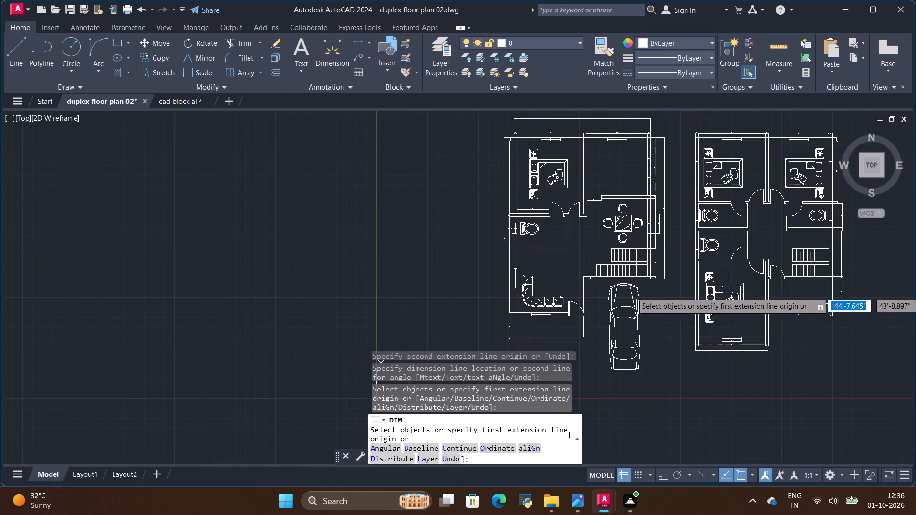
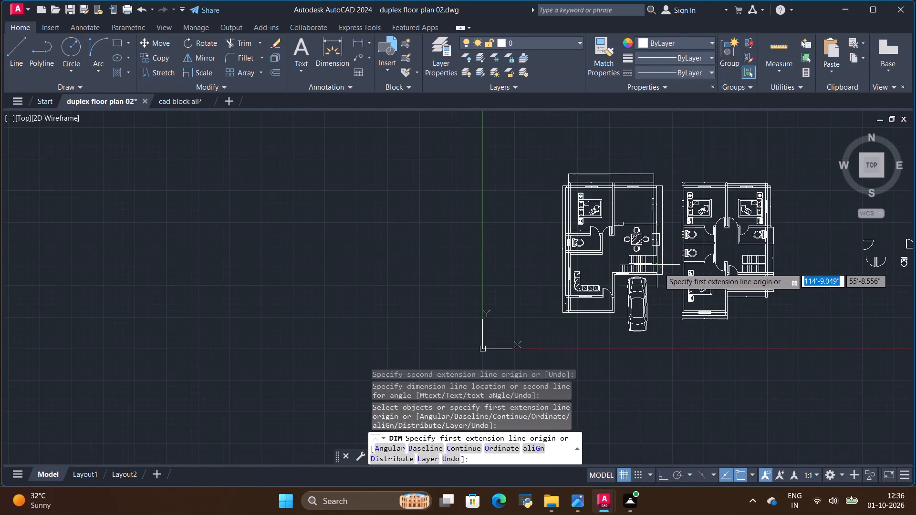
Dimension the overall outside width of the ground-floor front porch, placing it south of the porch's south wall.
scroll(577, 329, "up", 4)
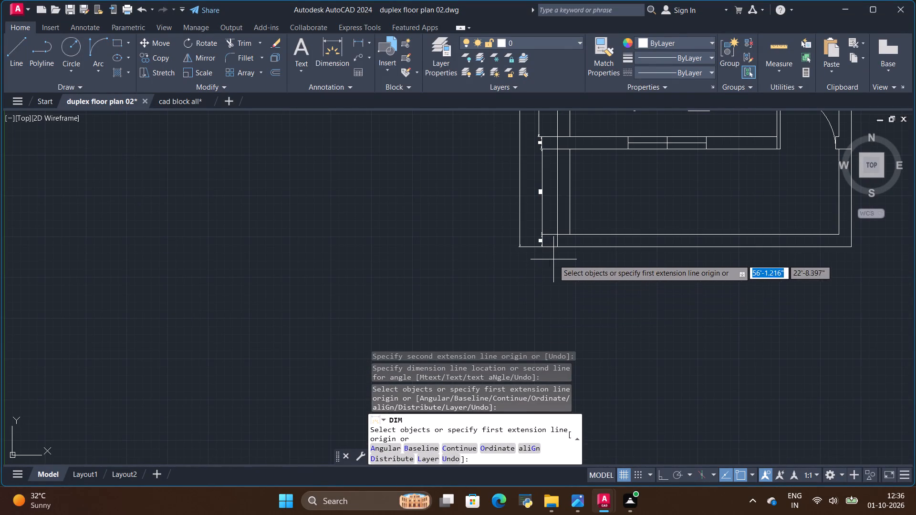
left_click(555, 247)
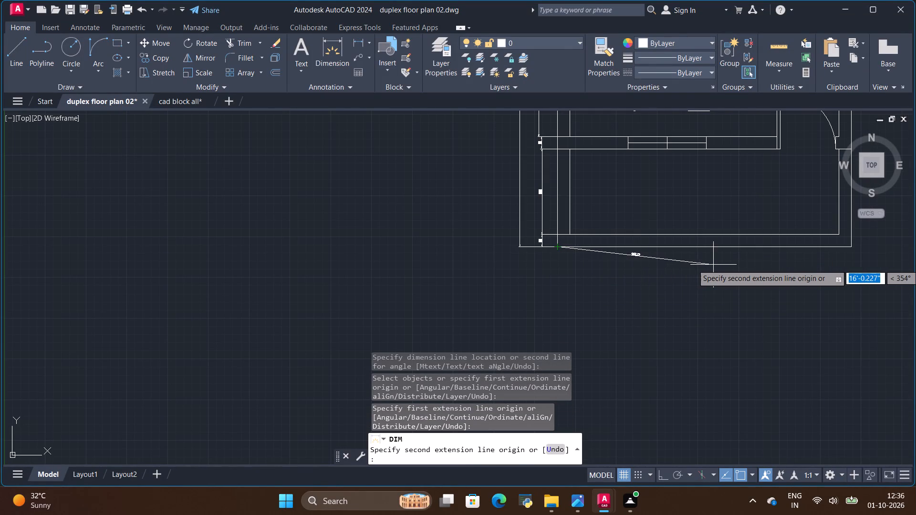
left_click(855, 246)
left_click(853, 290)
Dimension the thickness of the north wall at the upper floor's northwest corner, placing it west of the building.
scroll(603, 319, "down", 2)
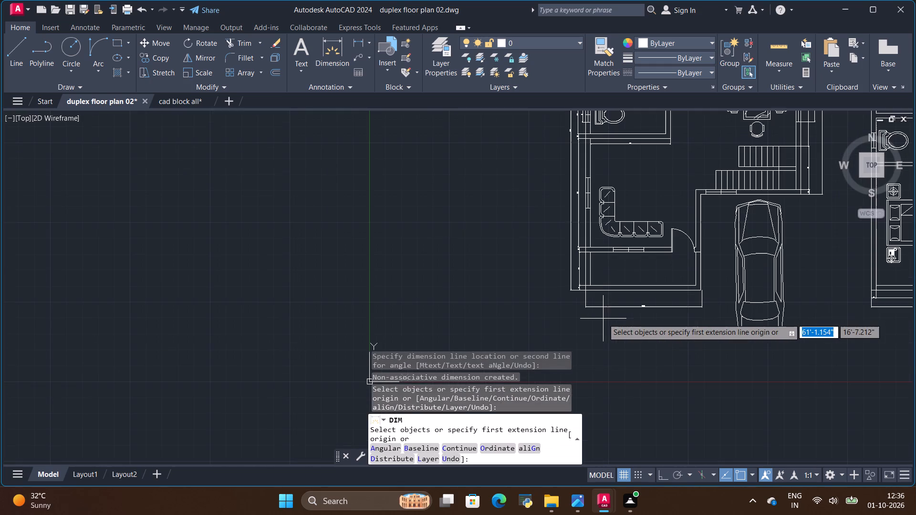
scroll(620, 343, "down", 2)
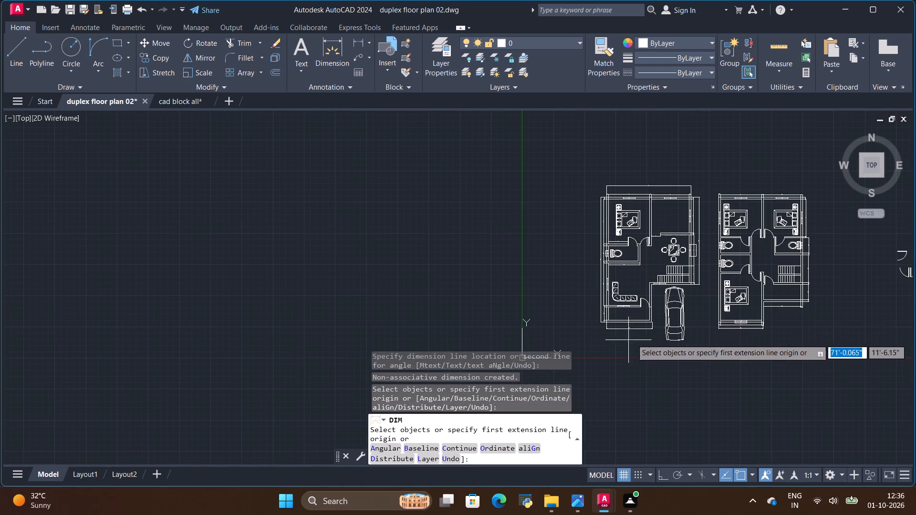
scroll(777, 322, "up", 2)
scroll(733, 357, "down", 2)
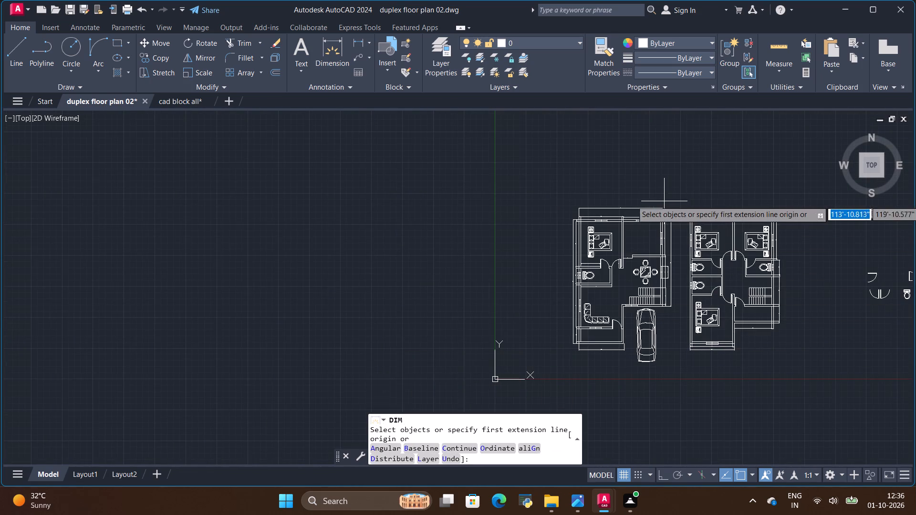
scroll(661, 201, "up", 2)
scroll(687, 258, "down", 1)
scroll(694, 258, "up", 2)
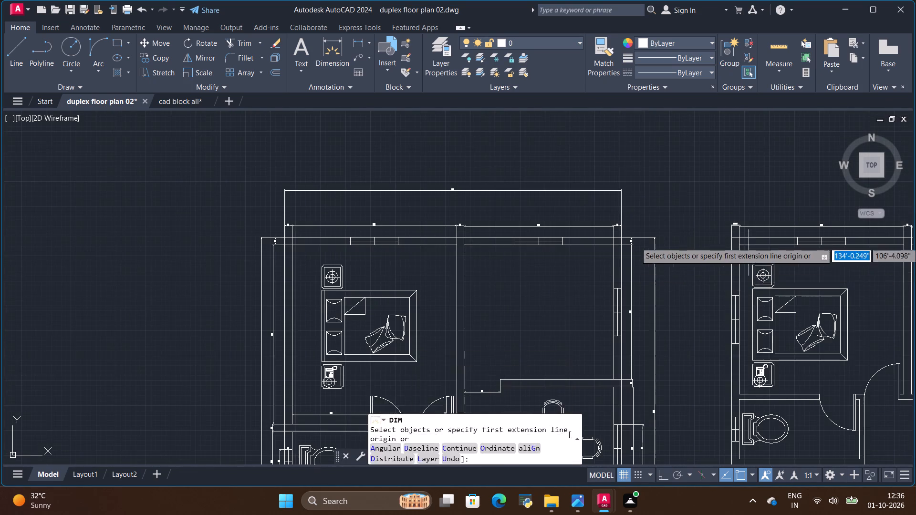
scroll(750, 236, "up", 4)
left_click(684, 236)
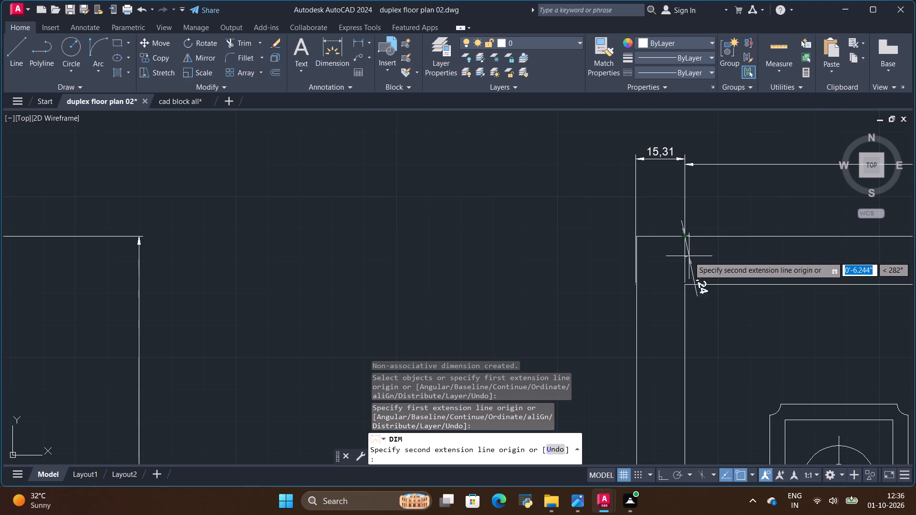
left_click(684, 283)
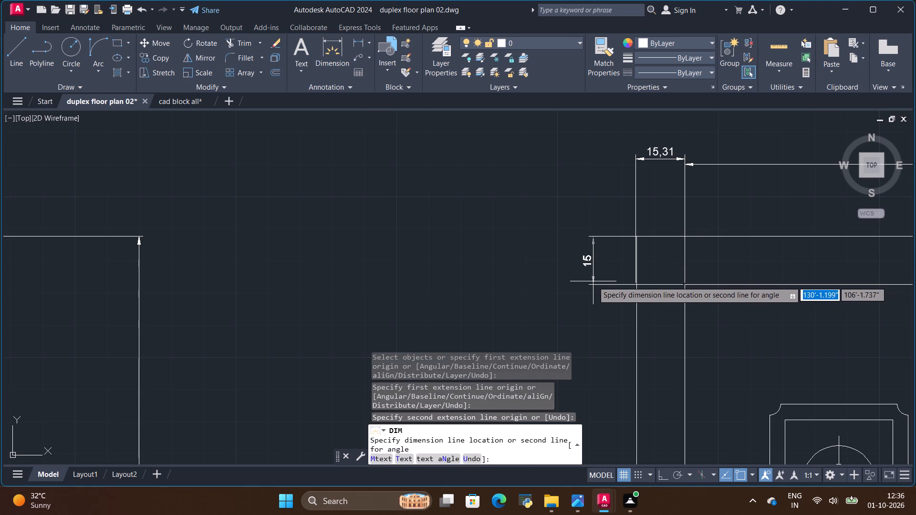
left_click(592, 281)
Dimension the north-south inside length of the upper-floor northwest bedroom, in line with the wall-thickness dimension west of the building.
left_click(686, 287)
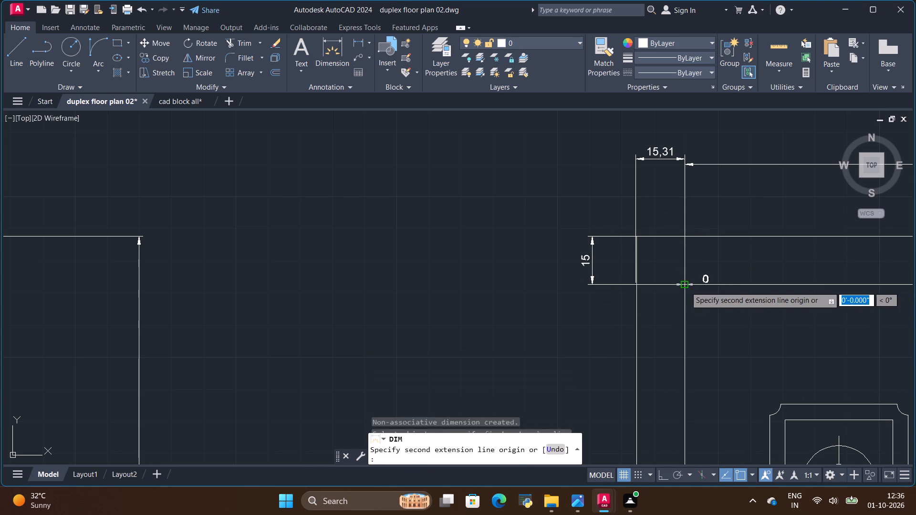
scroll(687, 288, "down", 3)
scroll(683, 341, "down", 1)
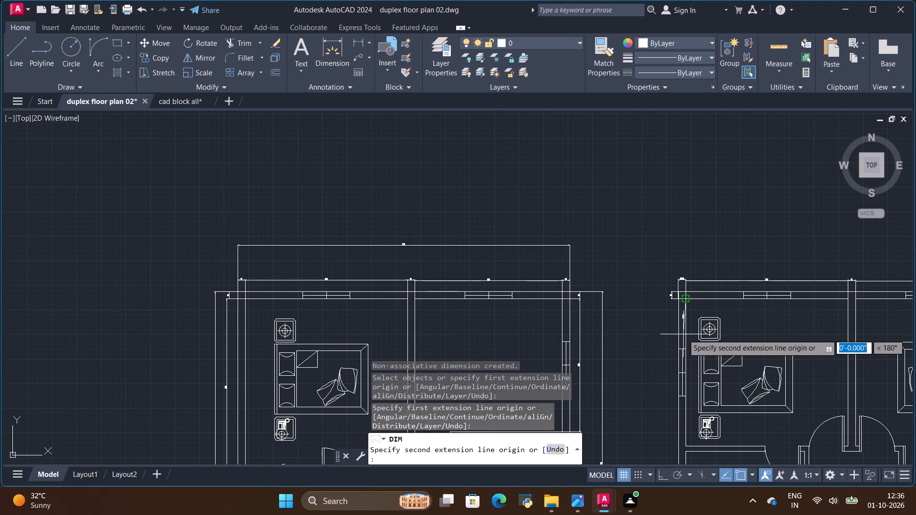
scroll(682, 382, "down", 1)
scroll(688, 412, "up", 3)
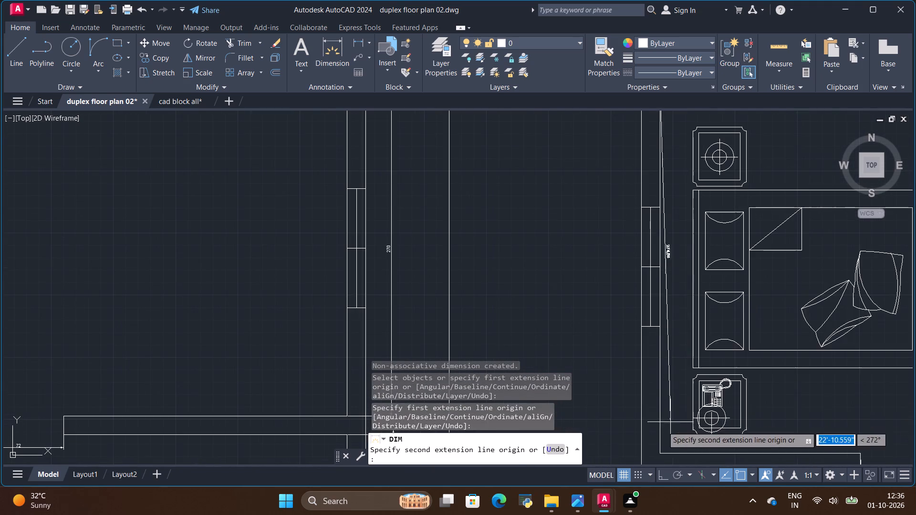
scroll(682, 332, "down", 2)
scroll(679, 379, "up", 3)
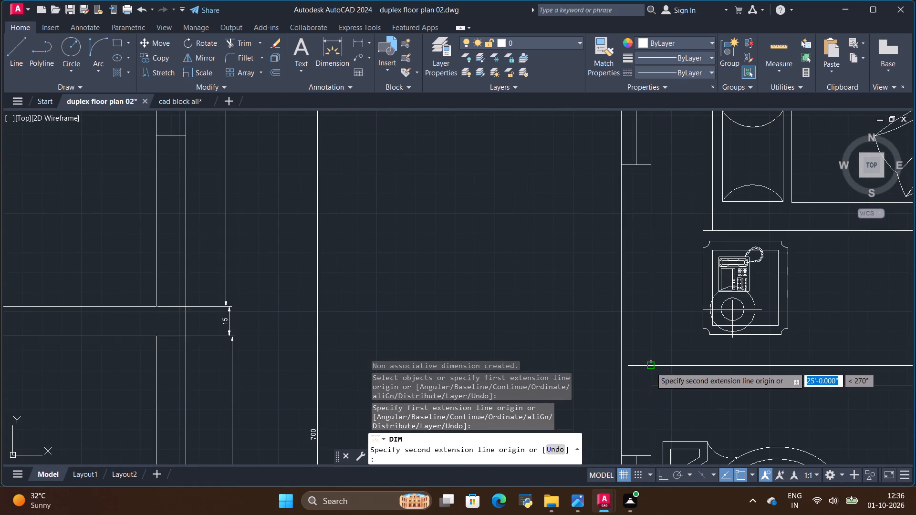
left_click(651, 367)
scroll(594, 365, "down", 2)
left_click(594, 365)
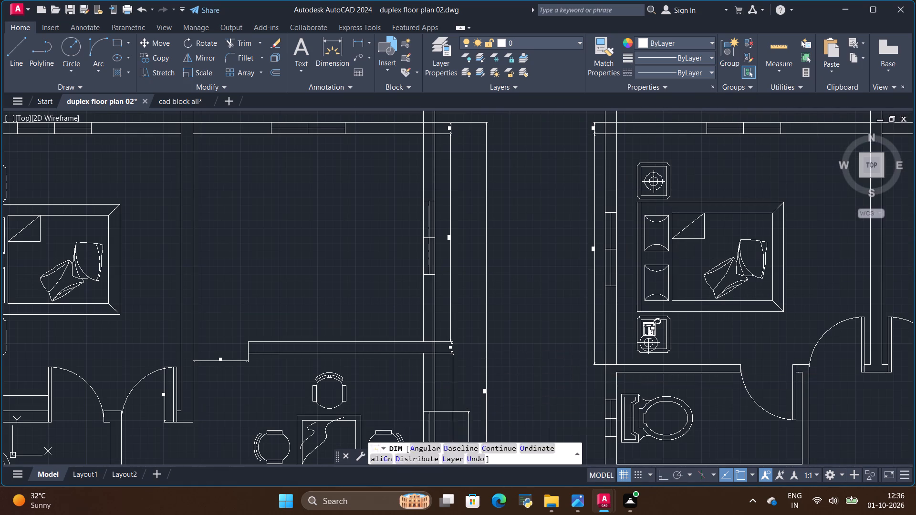
Dimension the thickness of the wall between the upper-floor northwest bedroom and the north toilet, continuing the west dimension row.
scroll(700, 315, "down", 2)
scroll(682, 389, "up", 3)
scroll(613, 225, "down", 1)
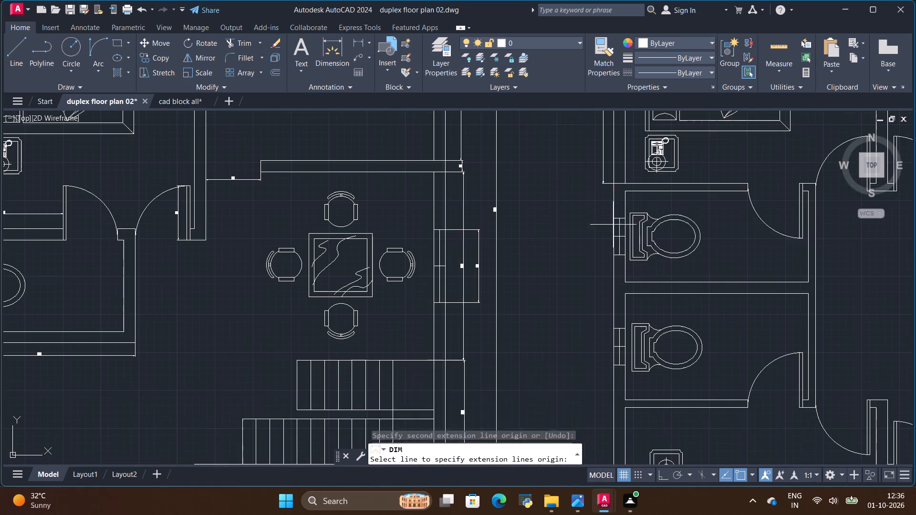
scroll(615, 162, "up", 2)
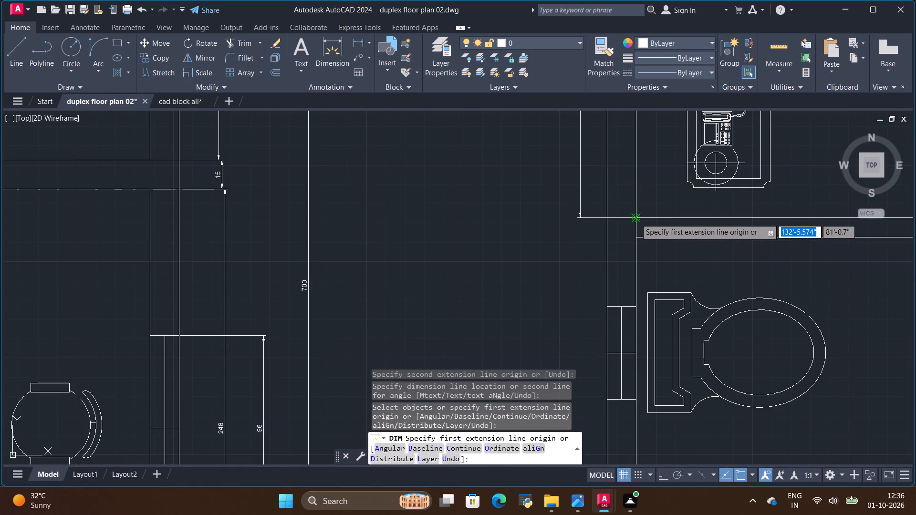
left_click(635, 218)
left_click(636, 237)
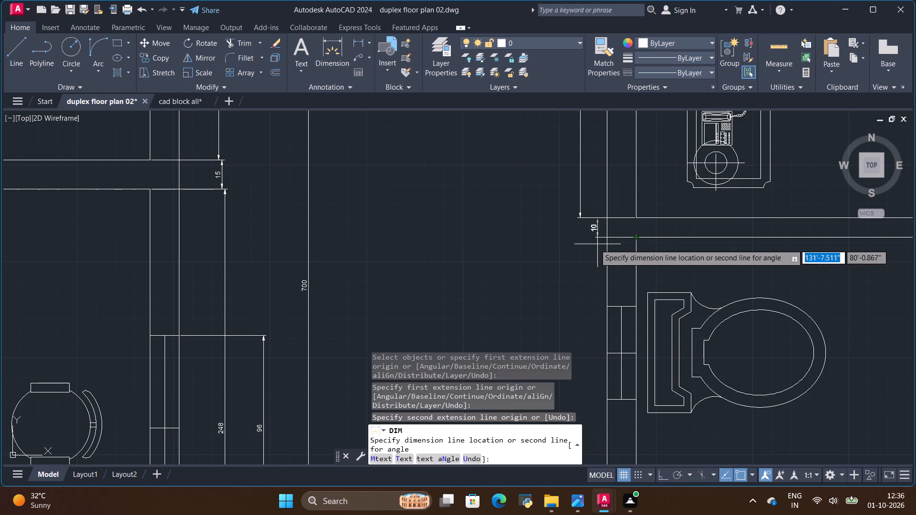
left_click(581, 242)
Dimension the north-south inside length of the upper-floor north toilet on the west side, continuing the west dimension row.
left_click(636, 238)
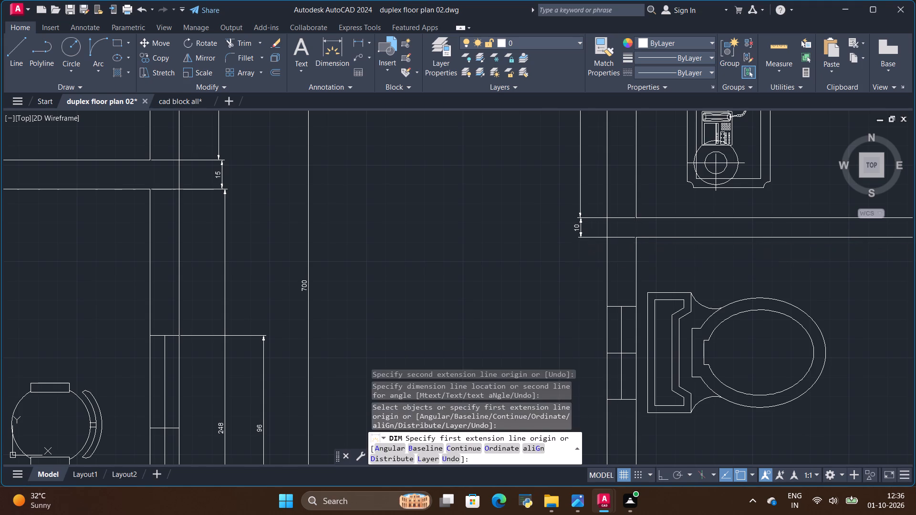
scroll(633, 302, "down", 3)
scroll(636, 350, "up", 2)
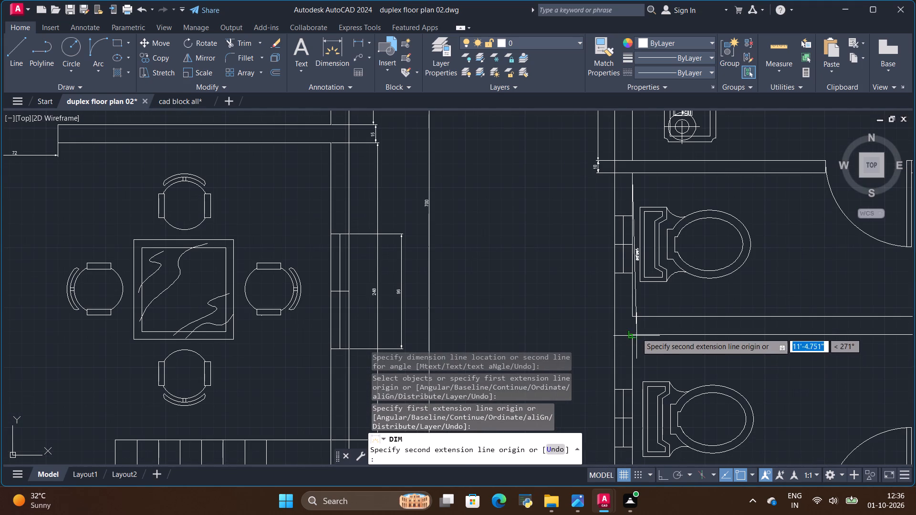
left_click(633, 318)
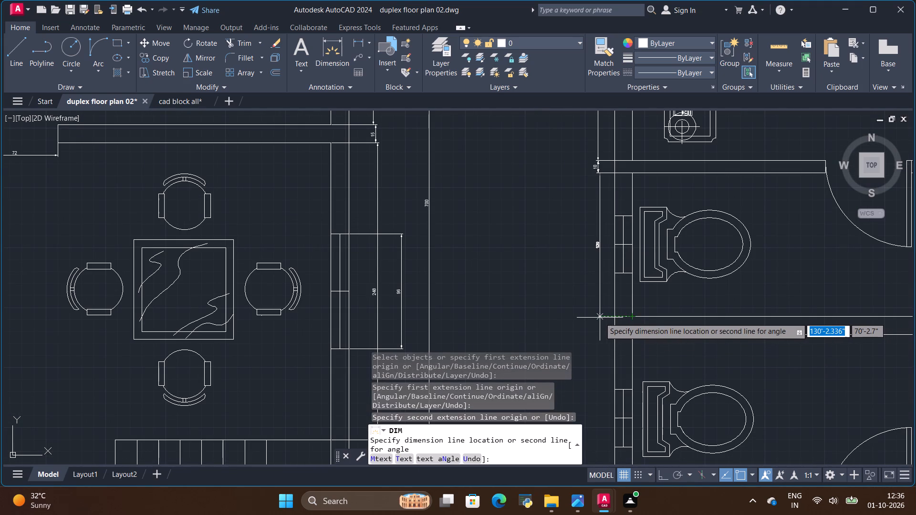
left_click(598, 317)
Dimension the thickness of the wall between the two west-side upper-floor toilets in the west dimension row.
scroll(610, 339, "up", 1)
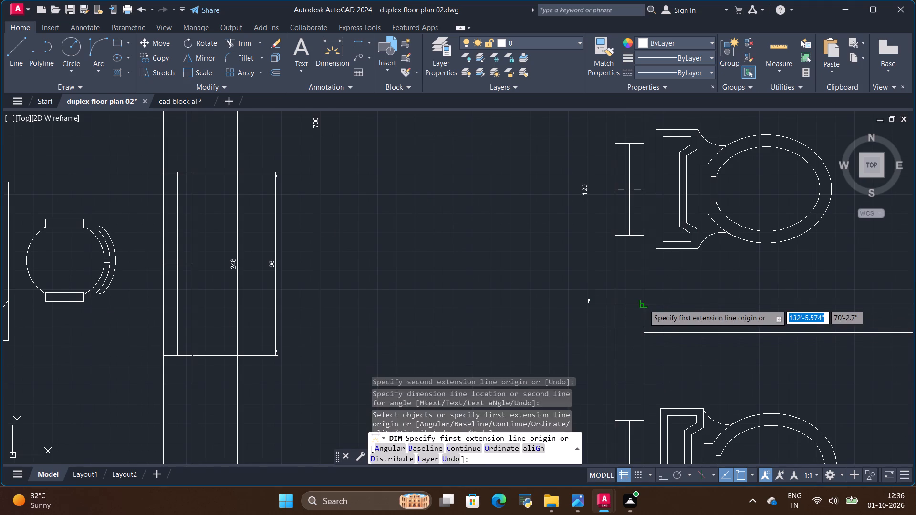
left_click(644, 304)
left_click(644, 331)
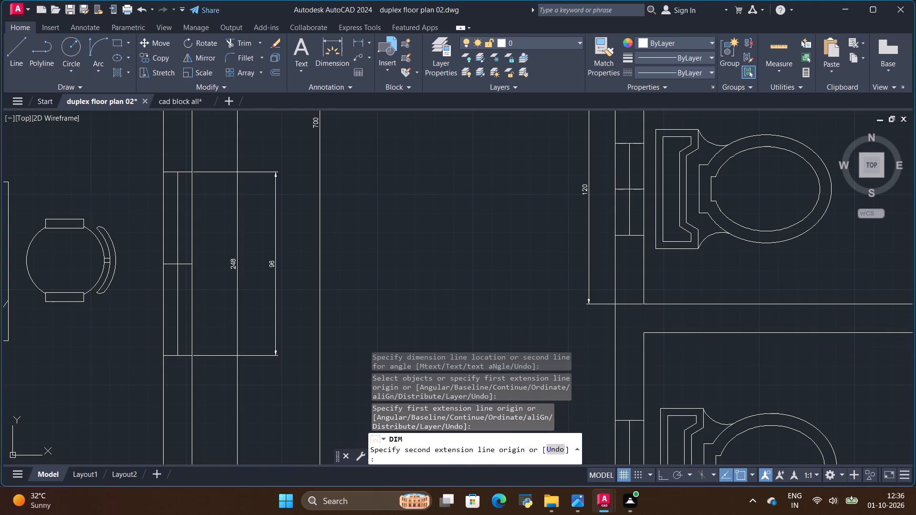
left_click(587, 327)
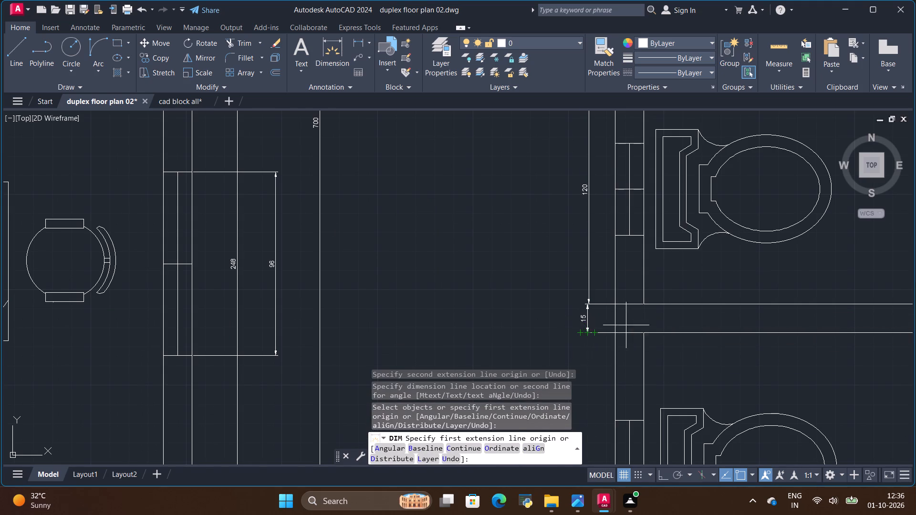
Dimension the north-south inside length of the upper-floor south toilet on the west side, continuing the west dimension row.
scroll(640, 309, "down", 3)
scroll(647, 360, "up", 2)
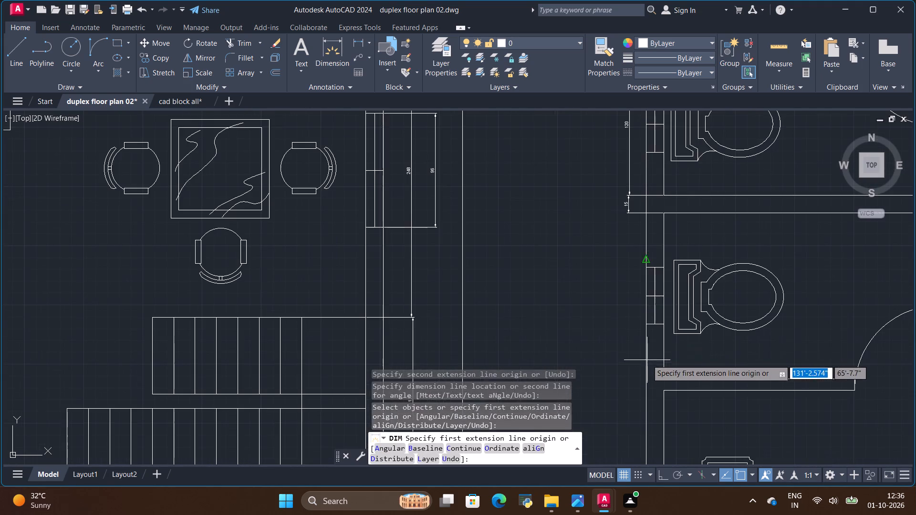
scroll(656, 247, "up", 2)
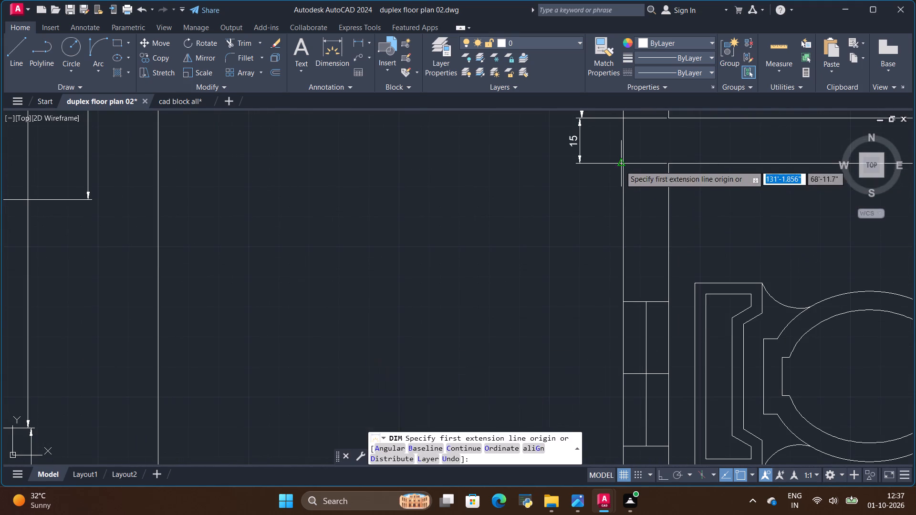
left_click(667, 164)
scroll(668, 220, "down", 3)
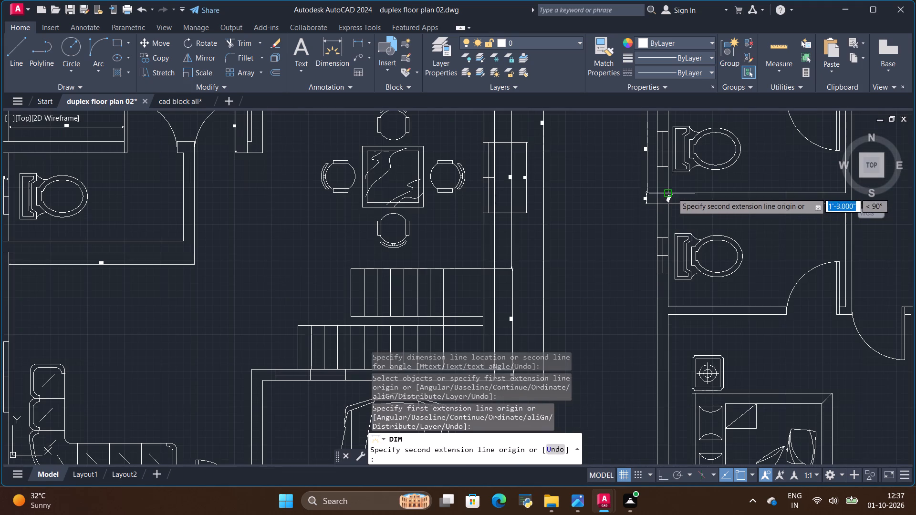
scroll(658, 312, "up", 2)
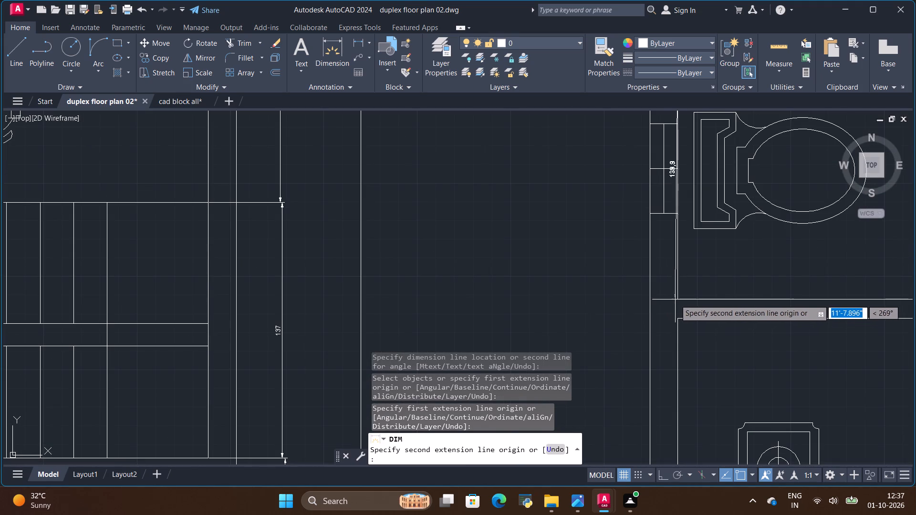
left_click(677, 299)
scroll(623, 299, "down", 1)
left_click(623, 299)
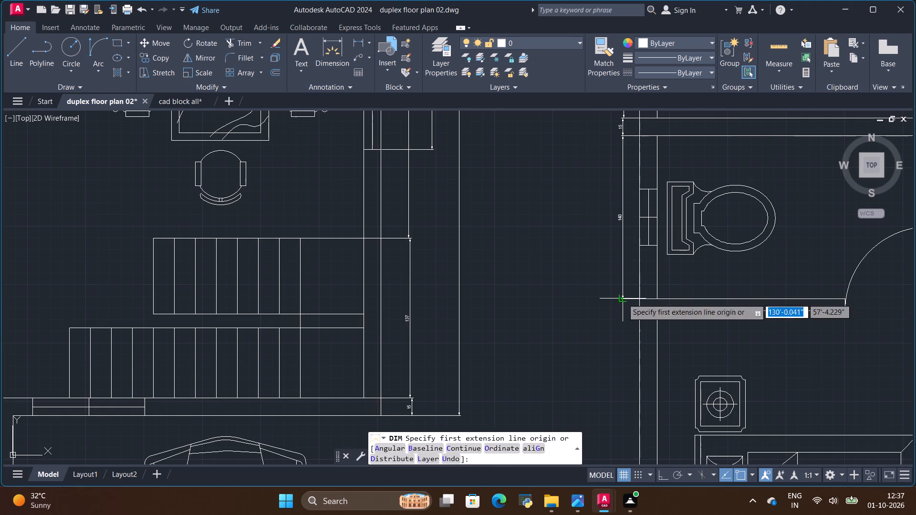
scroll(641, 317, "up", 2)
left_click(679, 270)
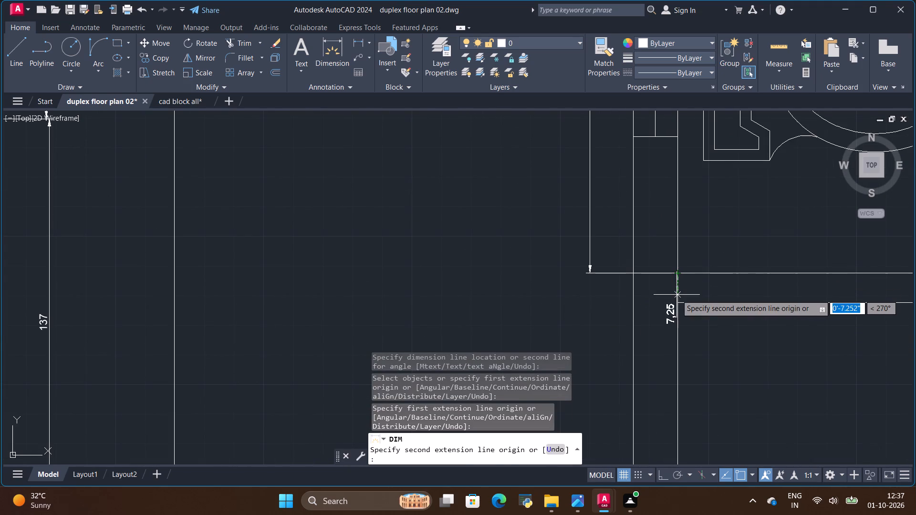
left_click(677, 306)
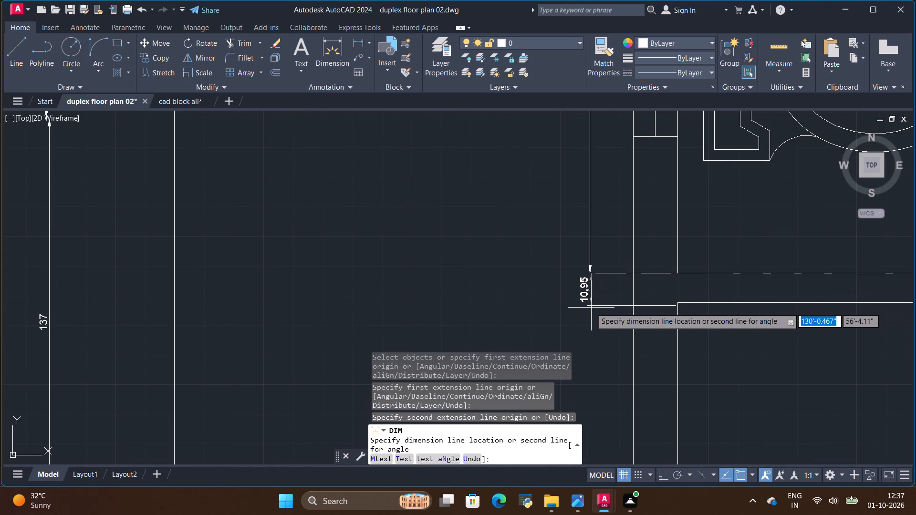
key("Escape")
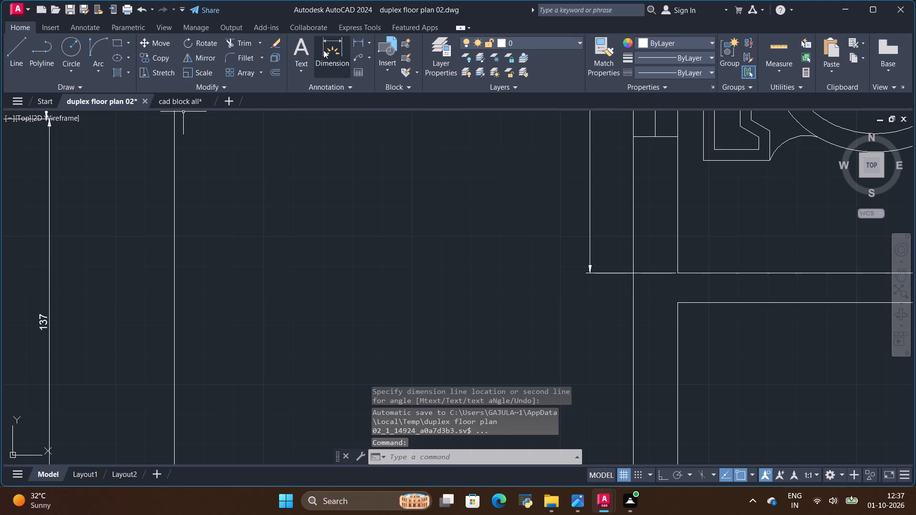
Dimension the thickness of the wall between the upper-floor south toilet and the south bedroom in the west dimension row.
left_click(323, 50)
left_click(677, 274)
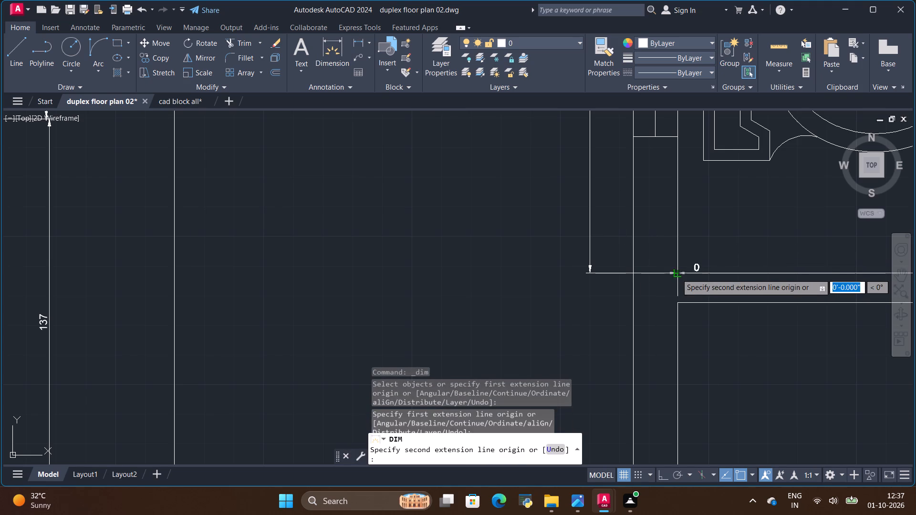
left_click(677, 303)
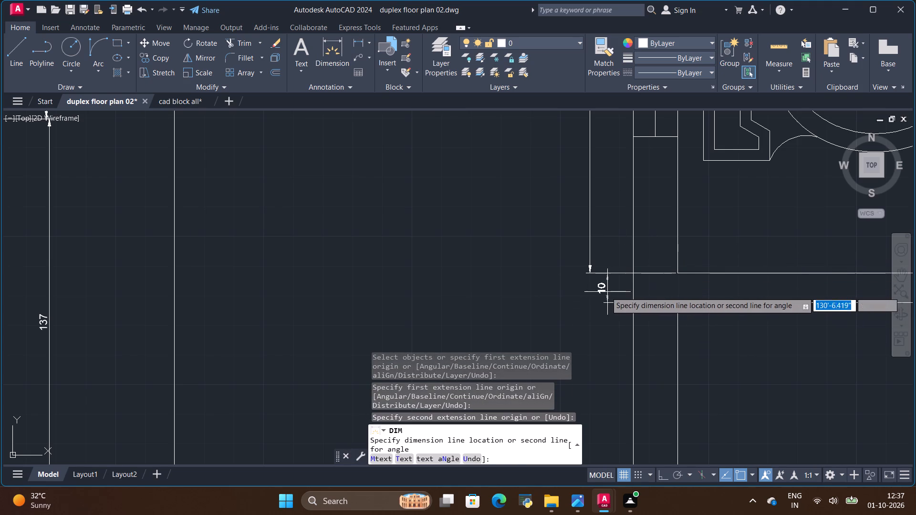
left_click(588, 292)
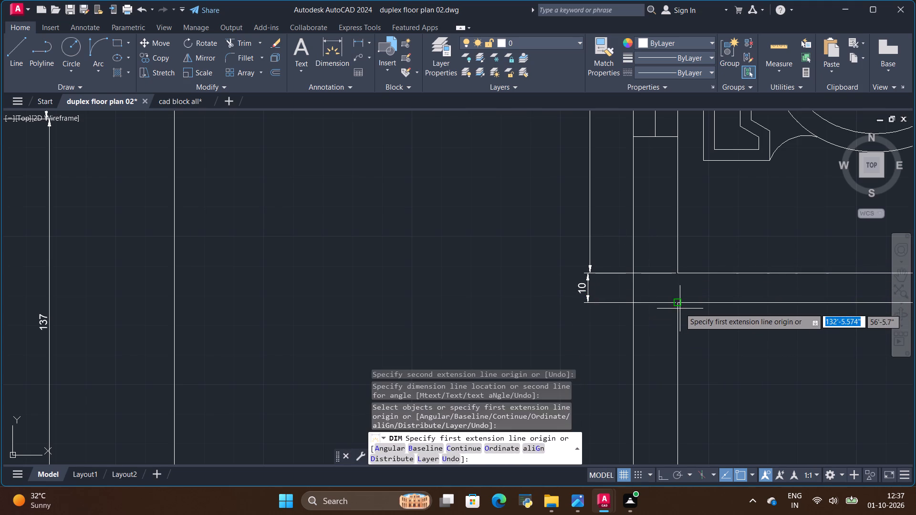
Dimension the north-south inside length of the upper-floor south bedroom, continuing the west dimension row.
left_click(679, 302)
scroll(687, 250, "down", 5)
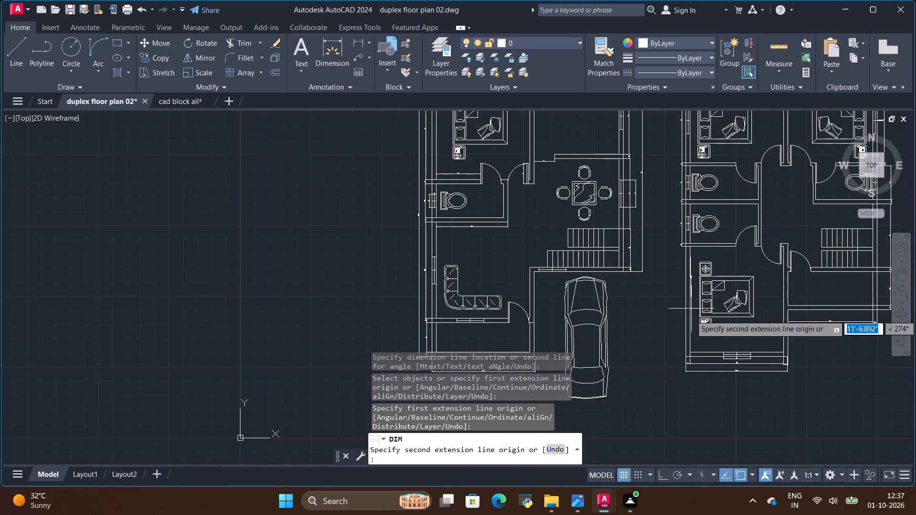
scroll(687, 350, "up", 5)
left_click(682, 362)
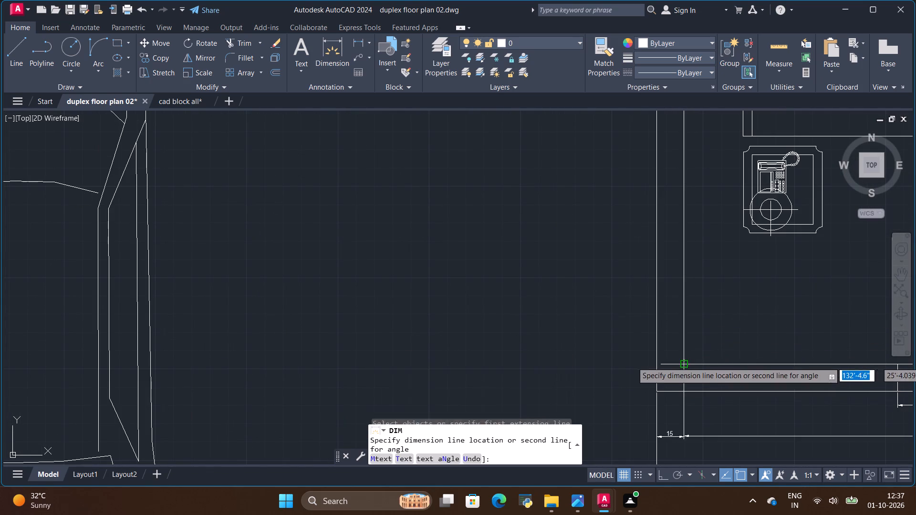
scroll(625, 360, "down", 2)
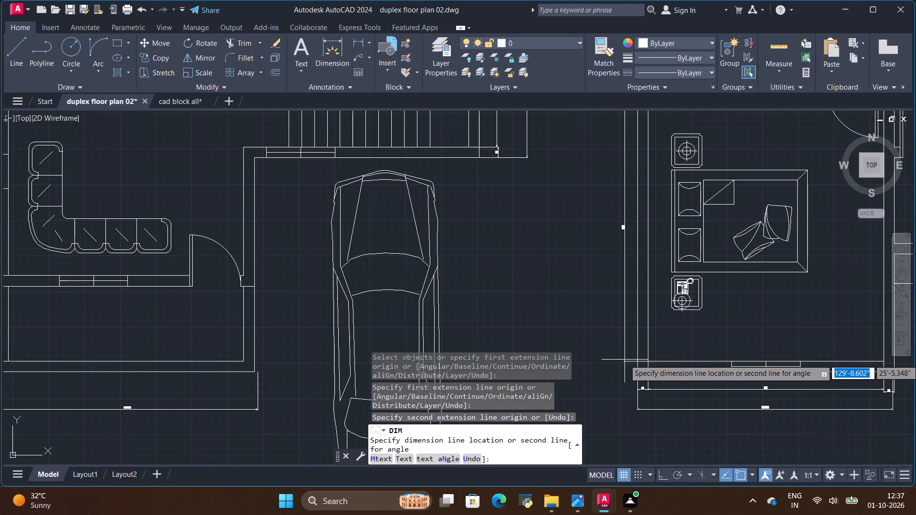
scroll(625, 360, "down", 1)
left_click(625, 360)
Dimension the thickness of the upper-floor south bedroom's south exterior wall at the end of the west dimension row.
scroll(633, 374, "up", 3)
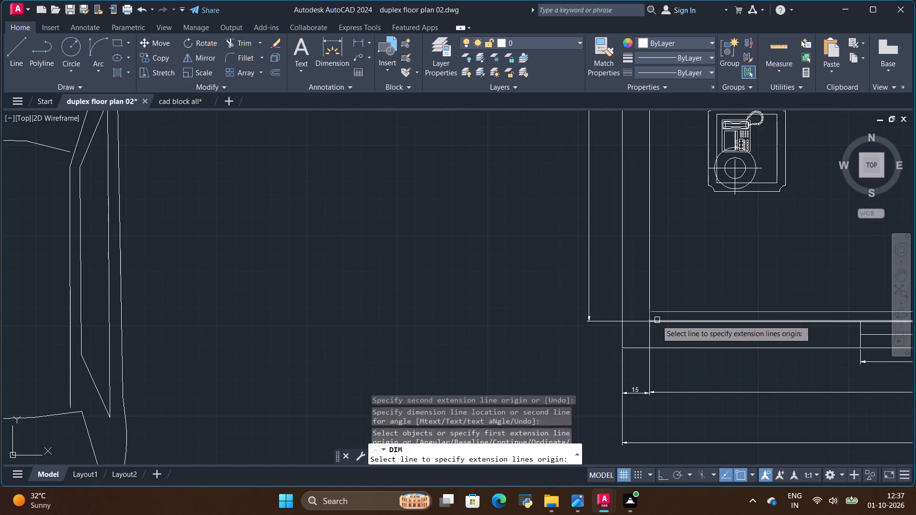
left_click(650, 320)
left_click(650, 349)
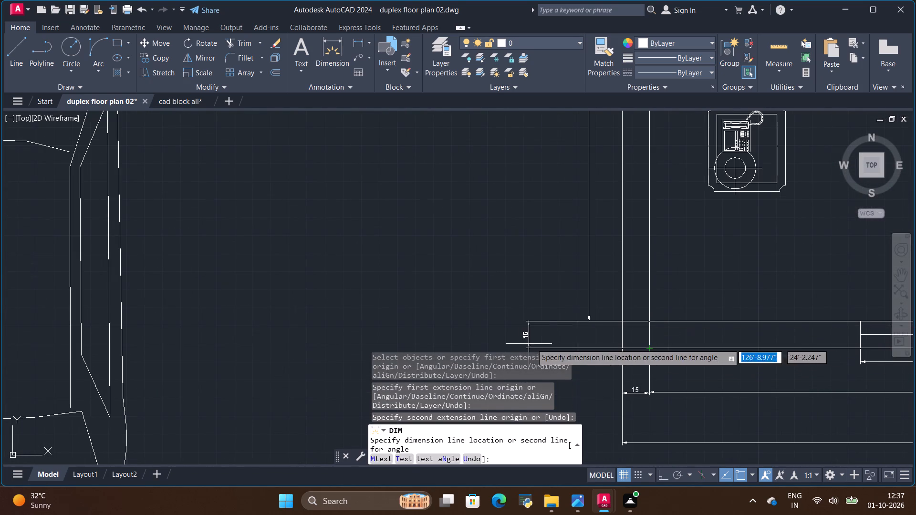
left_click(586, 347)
Dimension the upper-floor plan's overall north-south length between its outer west corners, placing it outside the west dimension row.
scroll(650, 343, "down", 2)
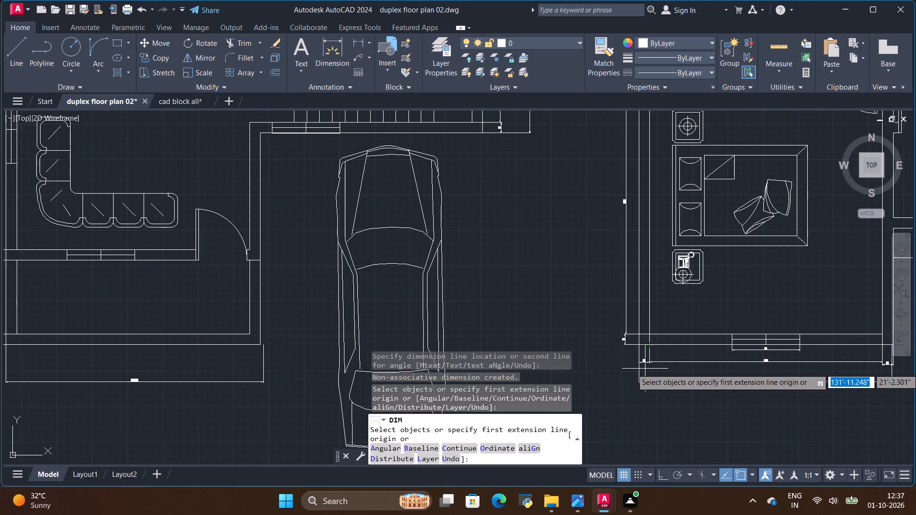
scroll(645, 369, "up", 3)
scroll(644, 368, "down", 2)
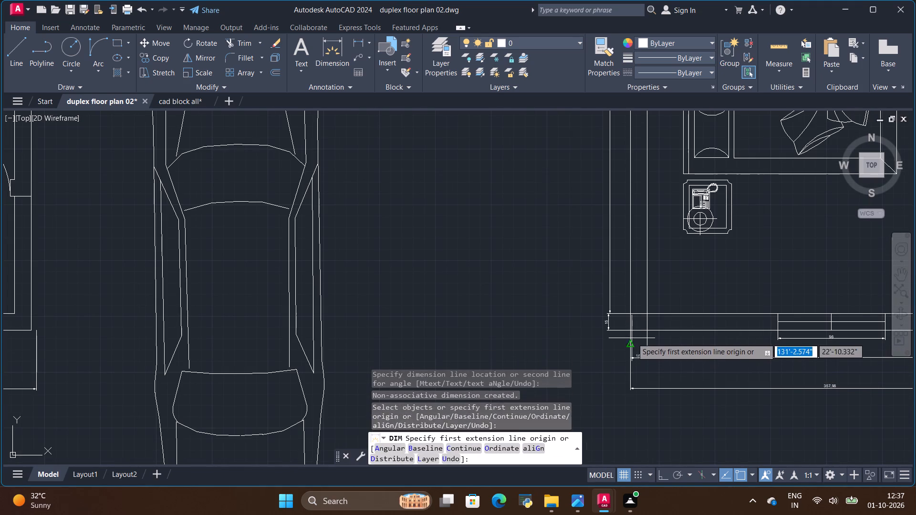
scroll(632, 338, "up", 2)
left_click(623, 319)
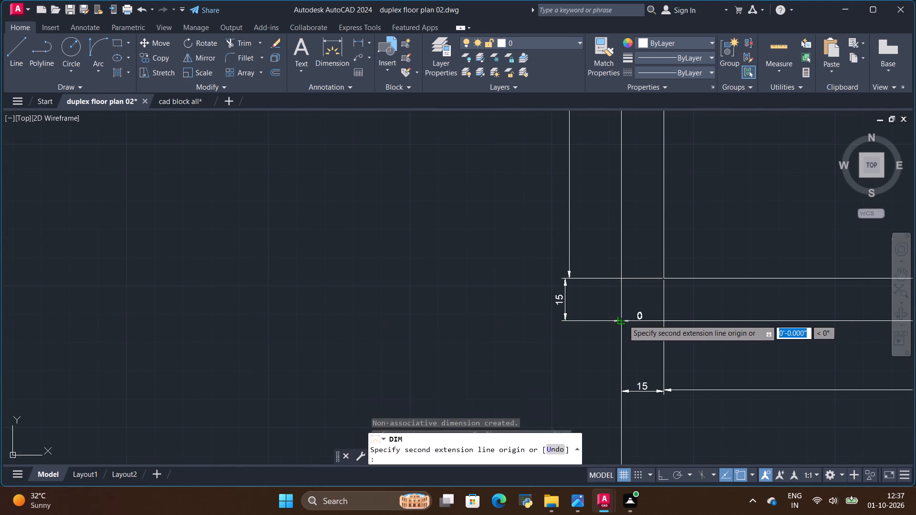
scroll(629, 385, "down", 6)
scroll(625, 212, "up", 3)
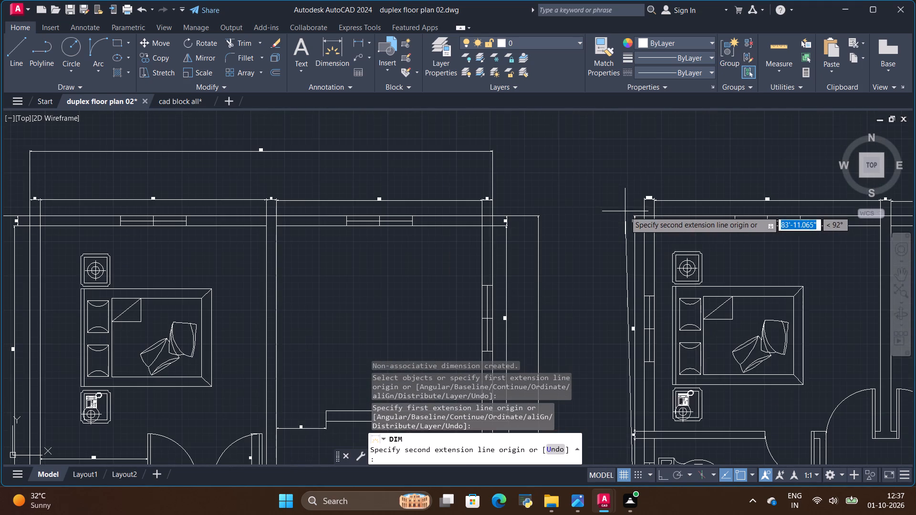
scroll(625, 220, "up", 2)
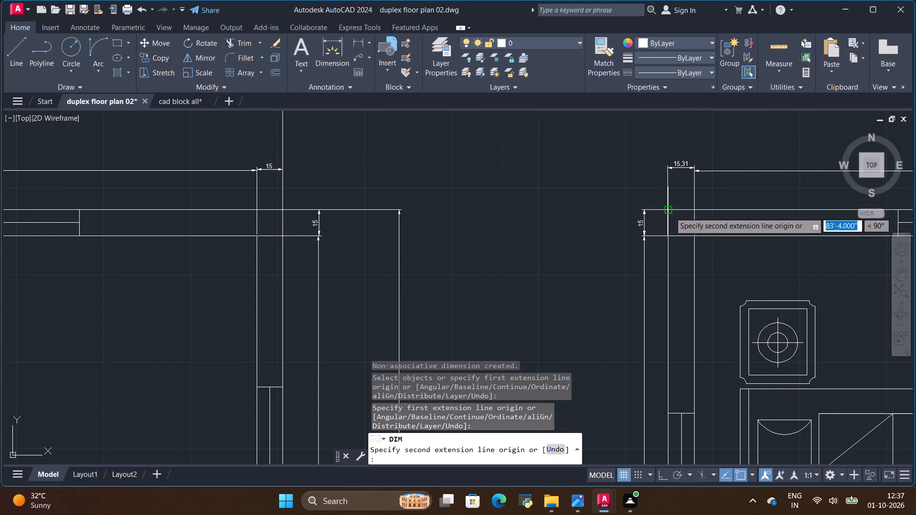
left_click(670, 213)
left_click(593, 210)
Dimension the upper-floor plan's overall east-side length from the southeast outer corner to the northeast outer corner, outside the east dimension row.
scroll(647, 204, "down", 4)
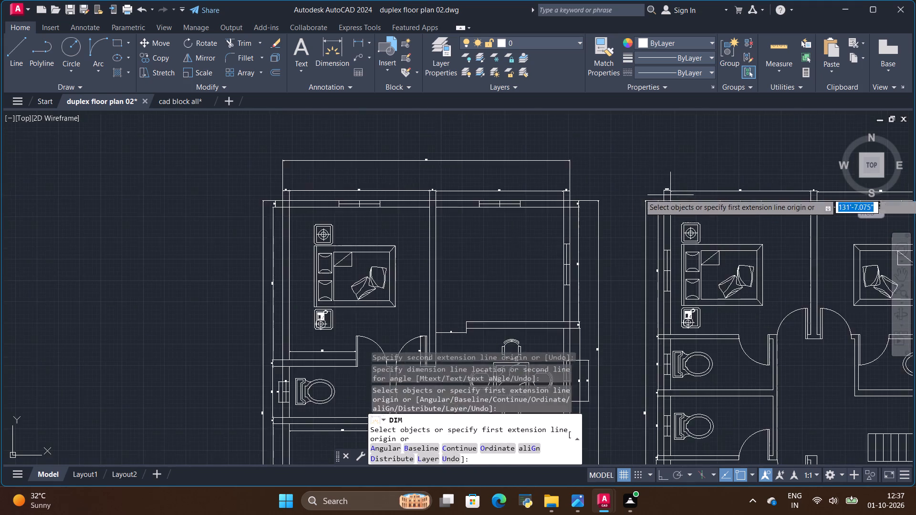
scroll(685, 192, "down", 2)
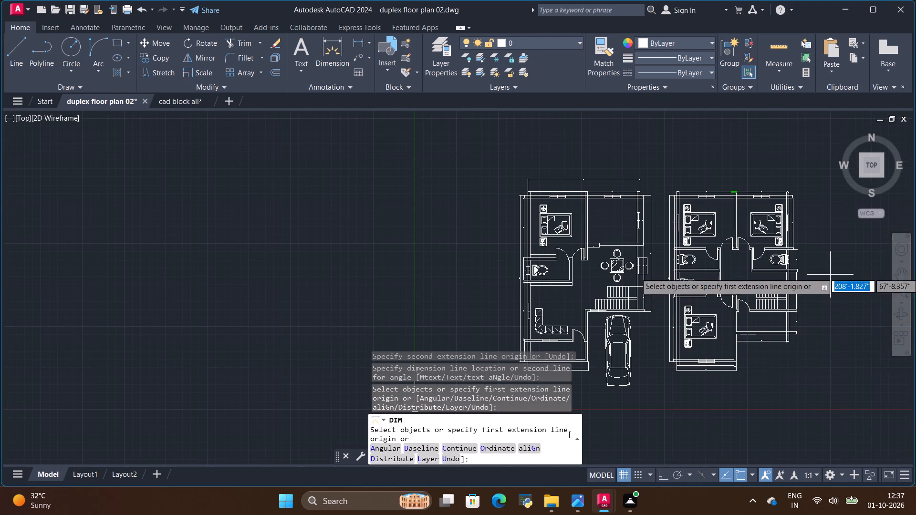
scroll(816, 233, "up", 2)
scroll(812, 253, "down", 2)
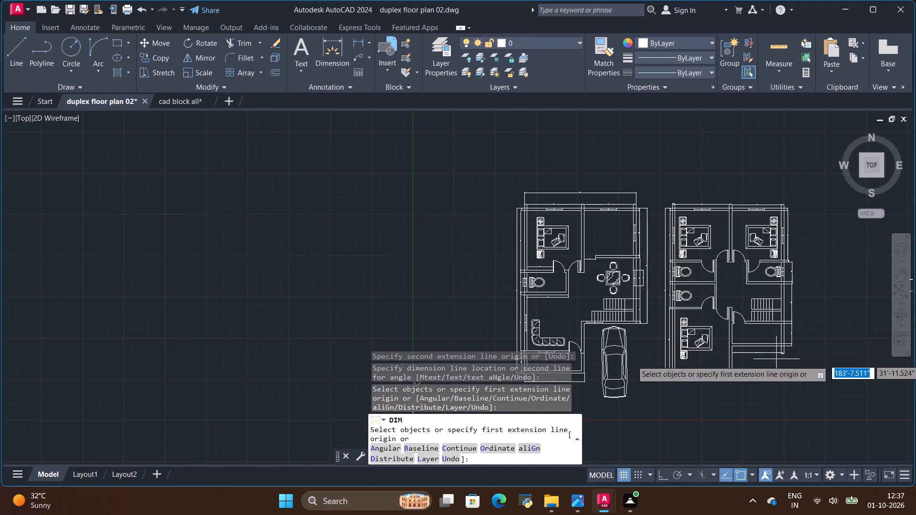
scroll(801, 353, "up", 2)
scroll(739, 341, "up", 3)
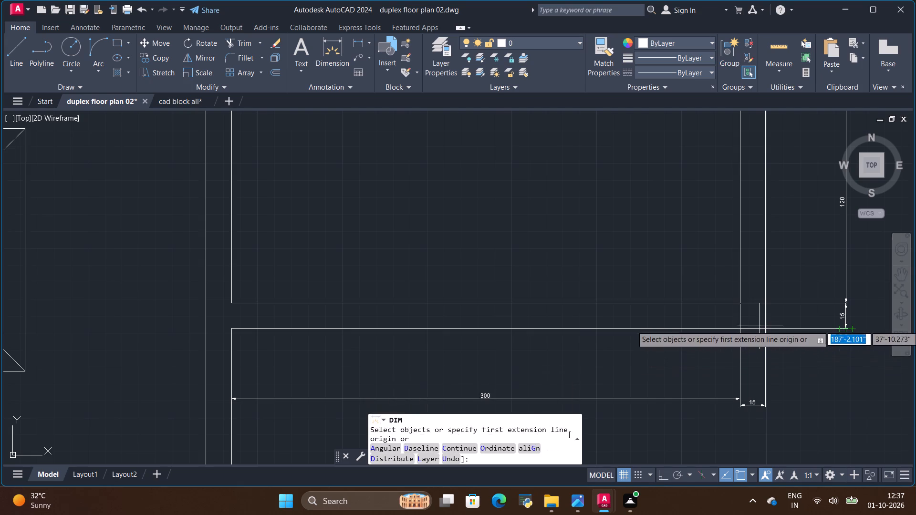
left_click(768, 330)
scroll(757, 369, "down", 3)
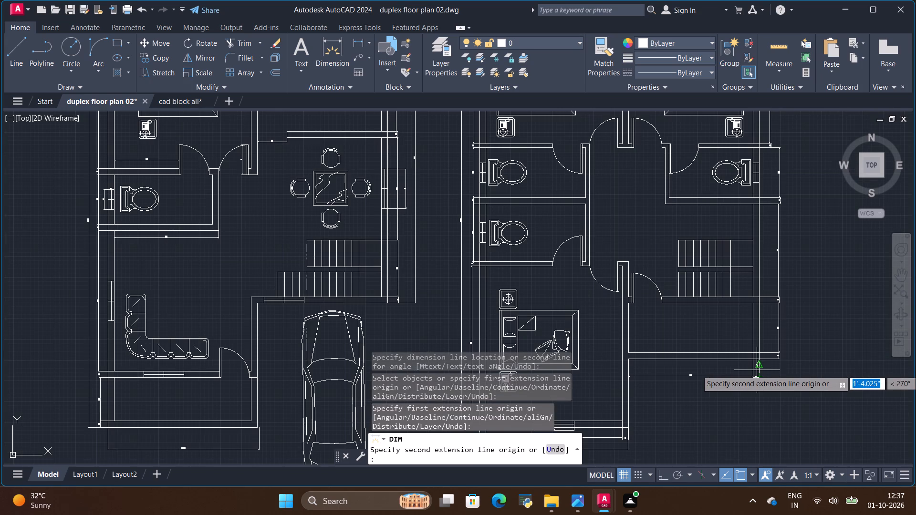
scroll(779, 313, "down", 1)
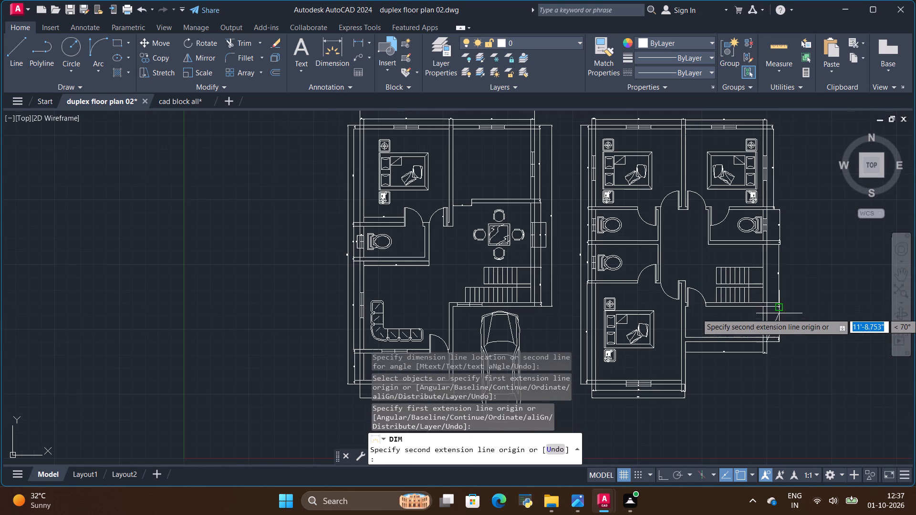
scroll(758, 108, "up", 5)
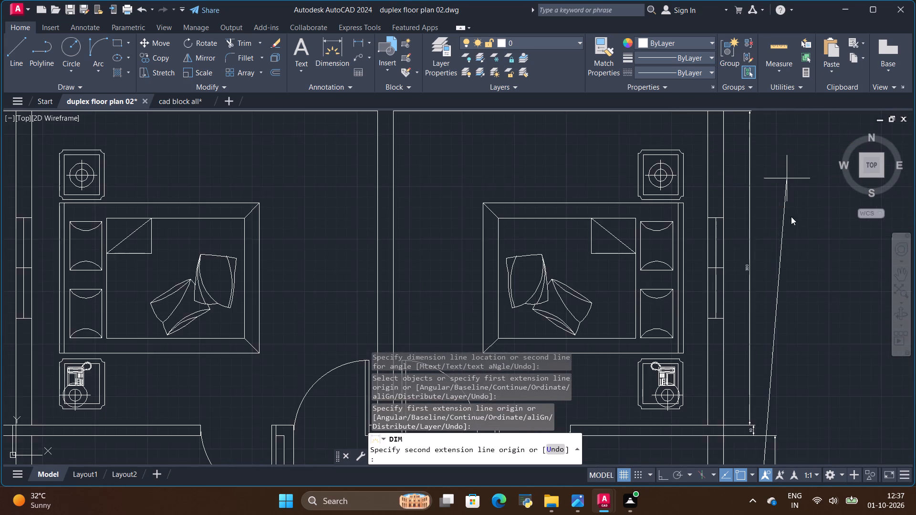
scroll(792, 243, "down", 3)
scroll(779, 191, "up", 3)
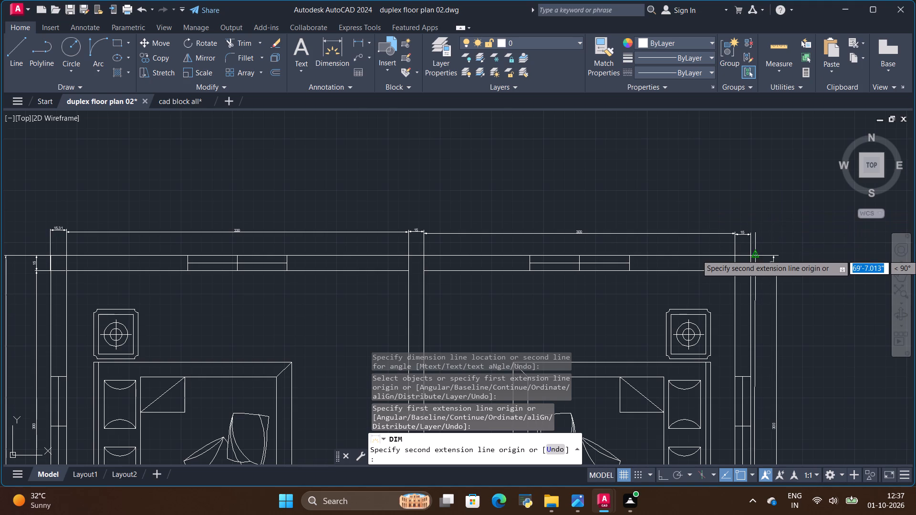
left_click(753, 255)
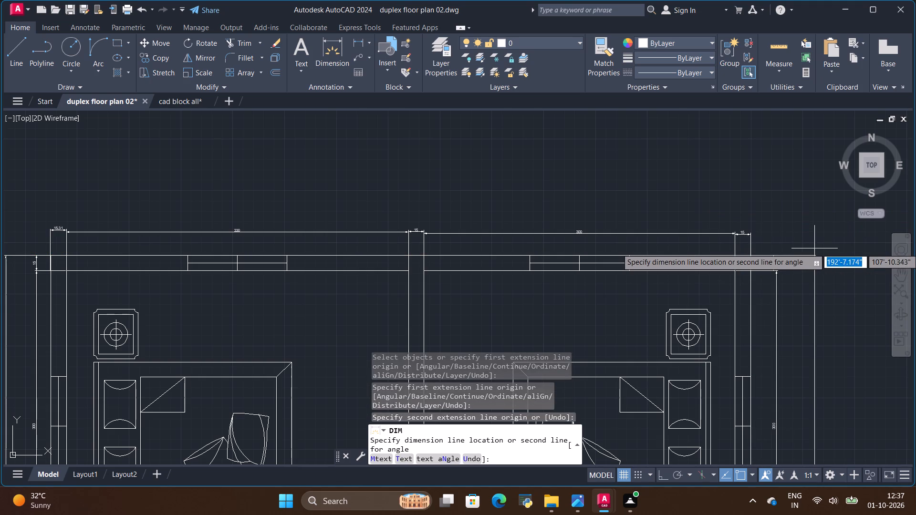
left_click(821, 248)
scroll(741, 227, "down", 1)
key("Escape")
Dimension the upper-floor plan's overall east-west width between its outer north corners, placing it above the north dimension row.
scroll(739, 215, "down", 3)
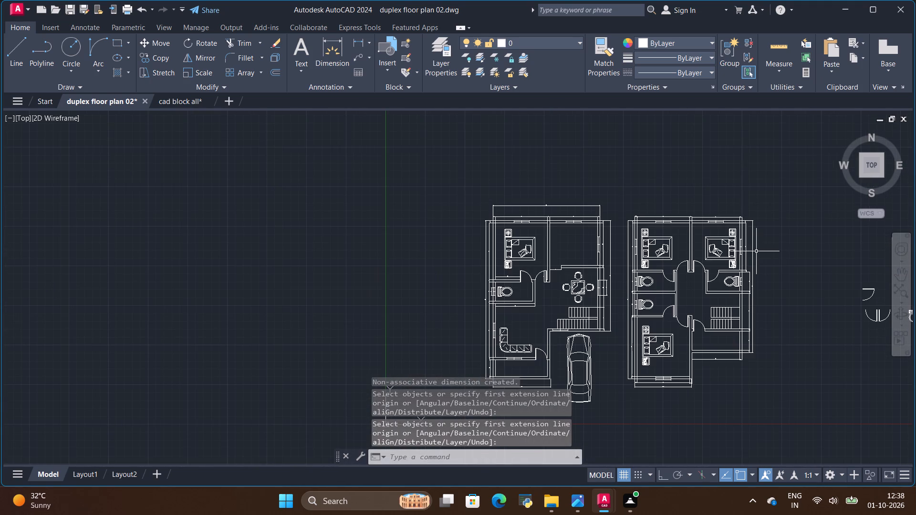
scroll(762, 317, "up", 2)
scroll(762, 316, "down", 2)
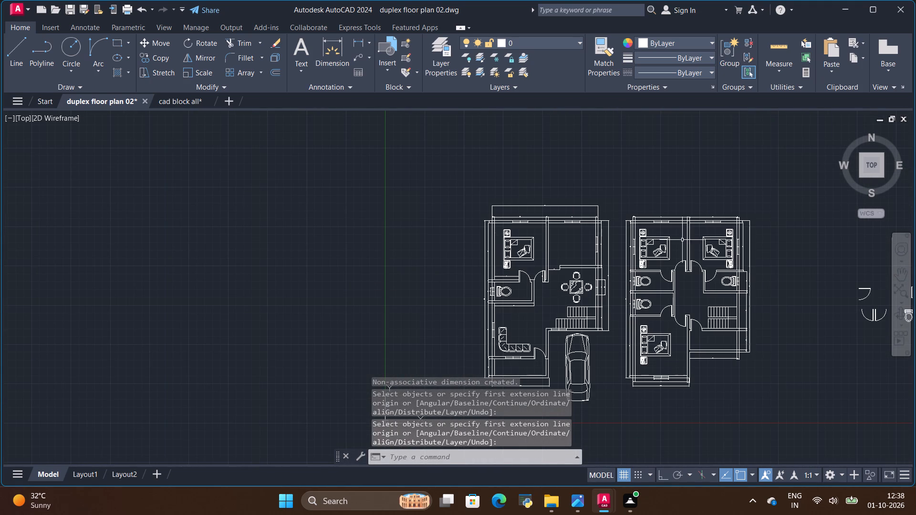
scroll(627, 228, "up", 2)
scroll(650, 221, "down", 2)
scroll(732, 213, "up", 3)
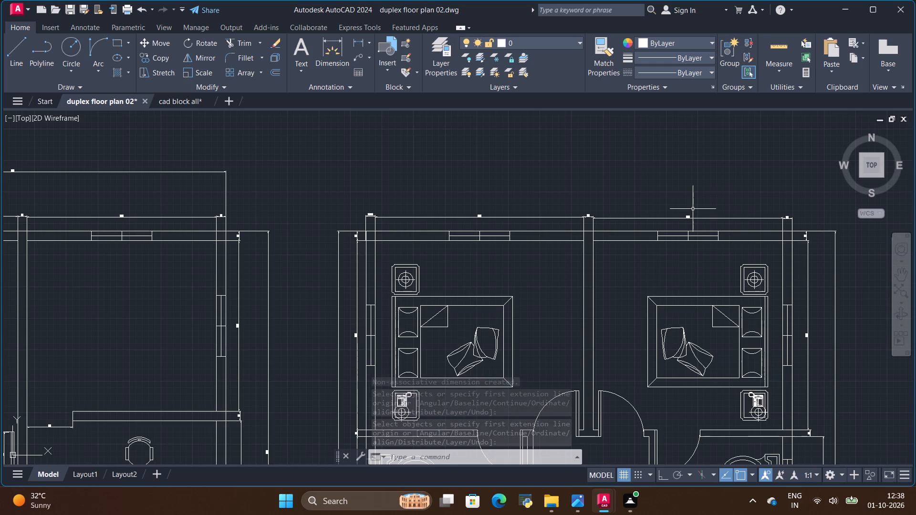
scroll(698, 197, "down", 3)
scroll(645, 193, "up", 2)
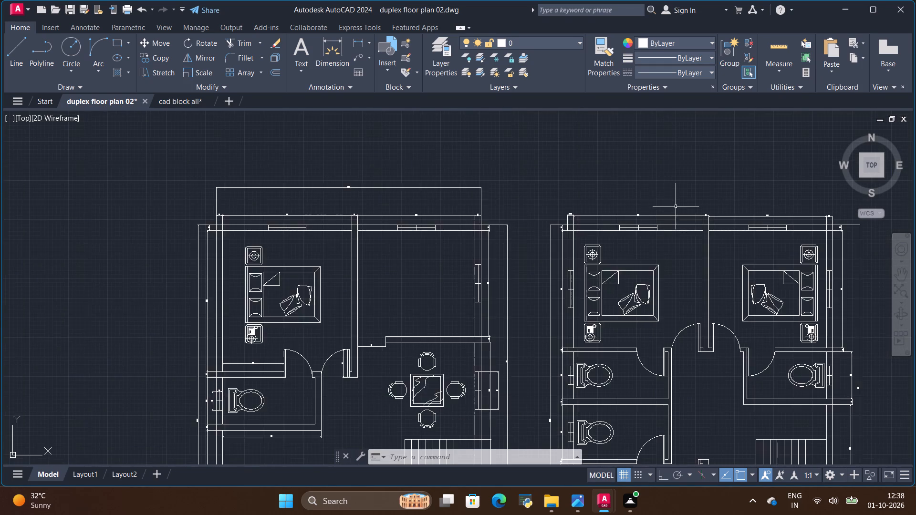
scroll(678, 205, "up", 2)
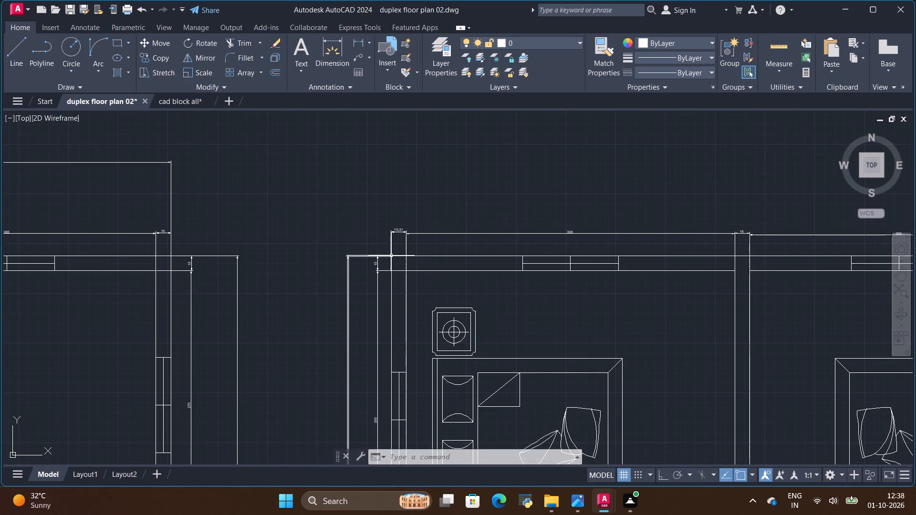
left_click(391, 256)
key("Escape")
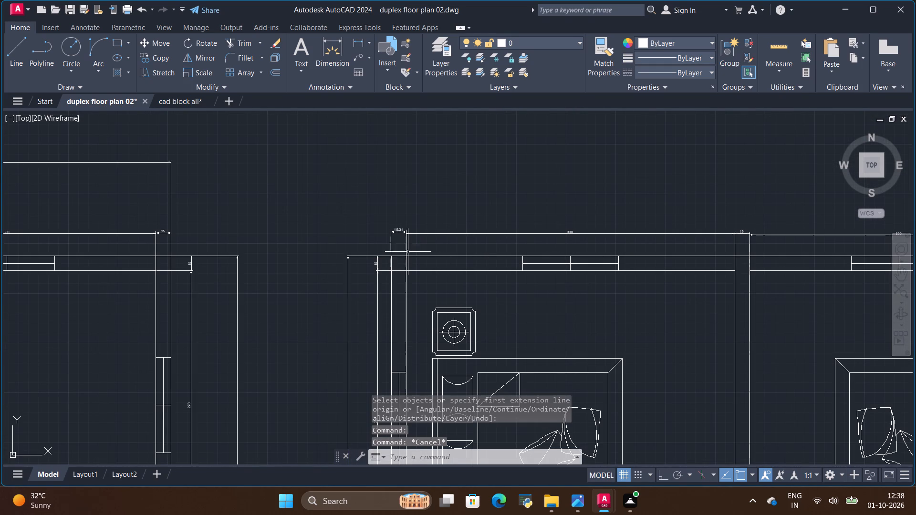
left_click(330, 53)
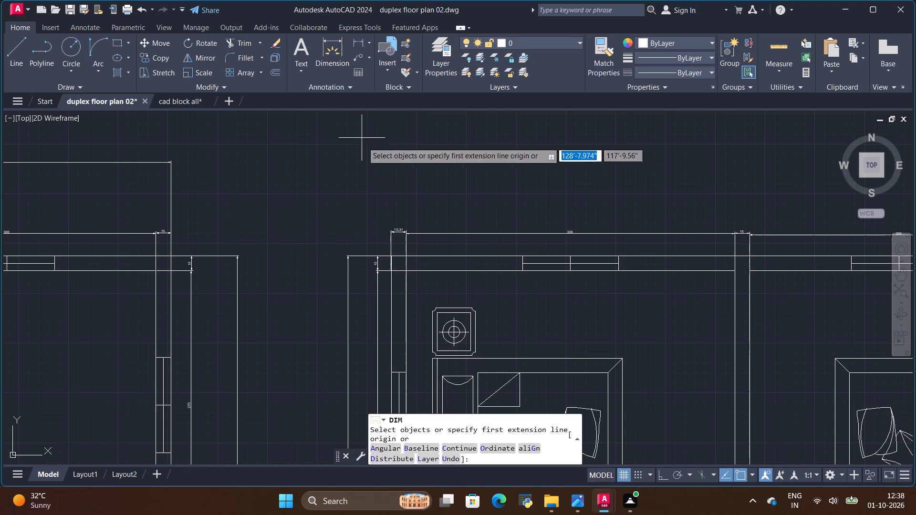
left_click(392, 255)
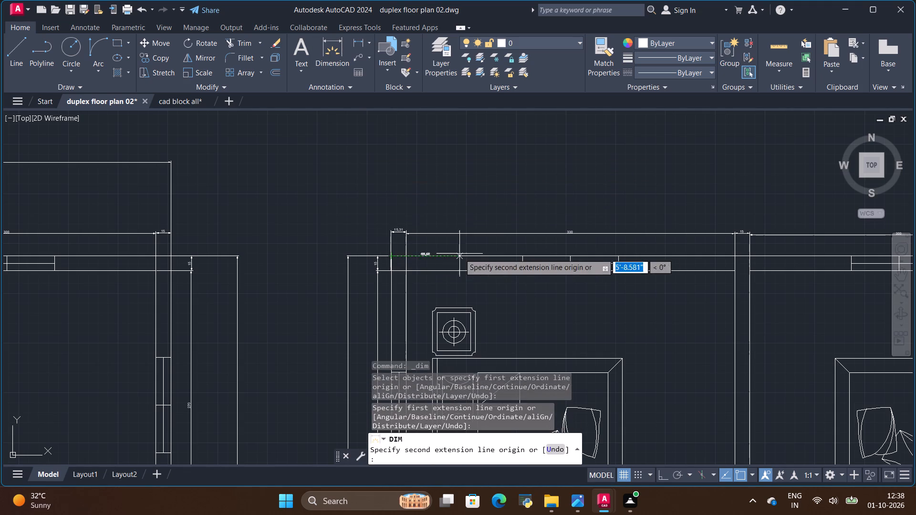
scroll(429, 252, "down", 3)
scroll(535, 252, "up", 3)
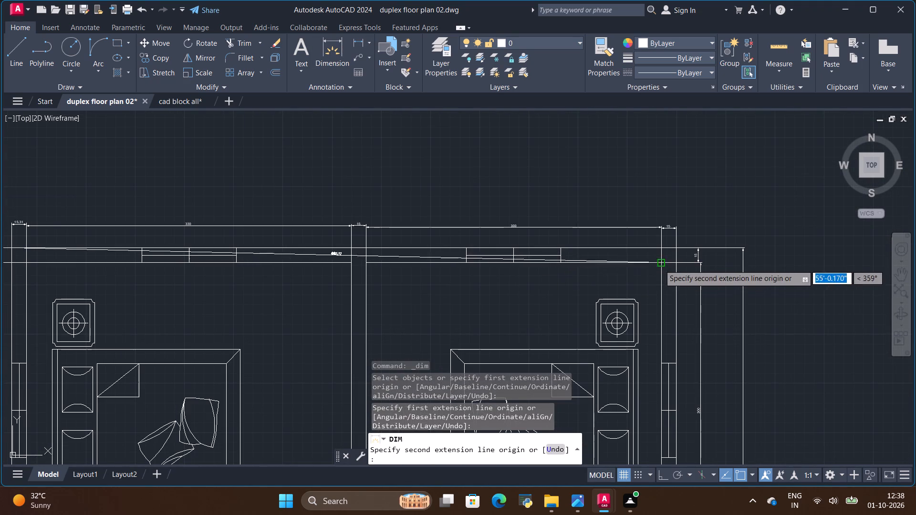
left_click(678, 249)
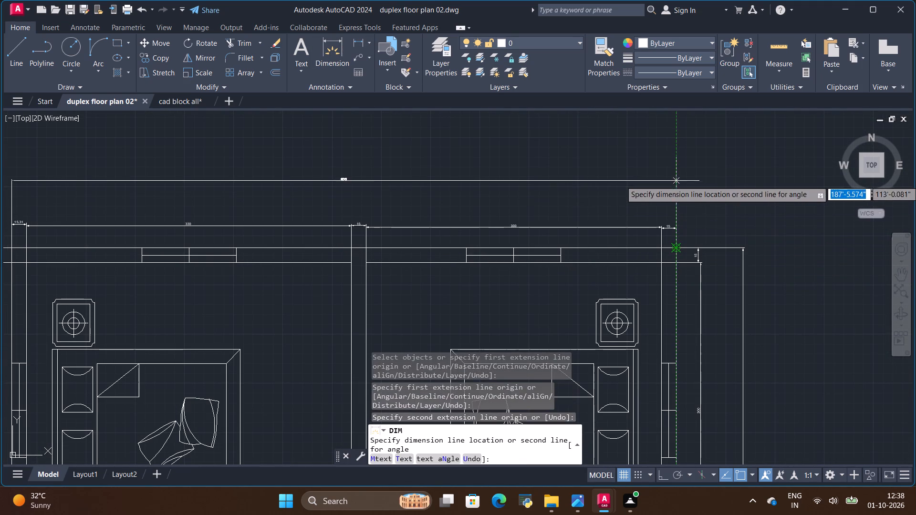
left_click(676, 180)
scroll(734, 264, "down", 2)
key("Escape")
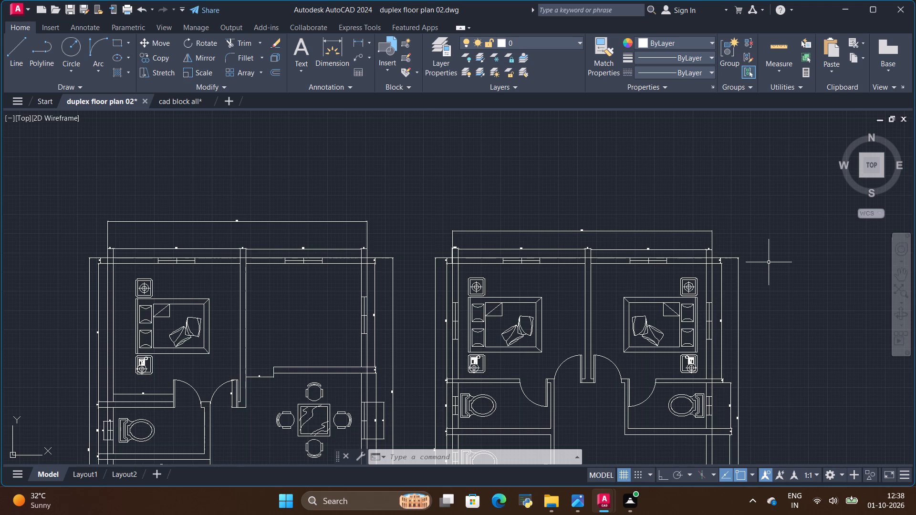
Examine the dimensions around both floor plans, including the upper floor's north side.
scroll(836, 361, "down", 3)
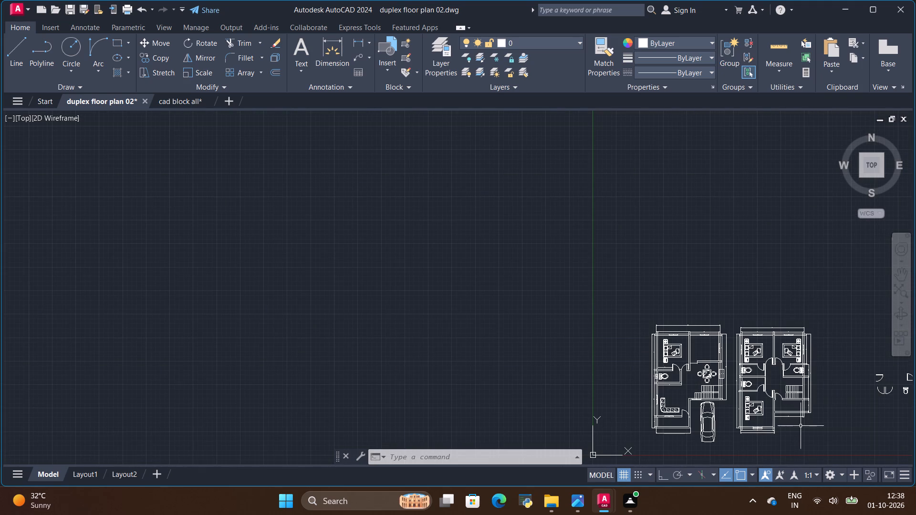
scroll(799, 432, "up", 4)
scroll(790, 416, "down", 2)
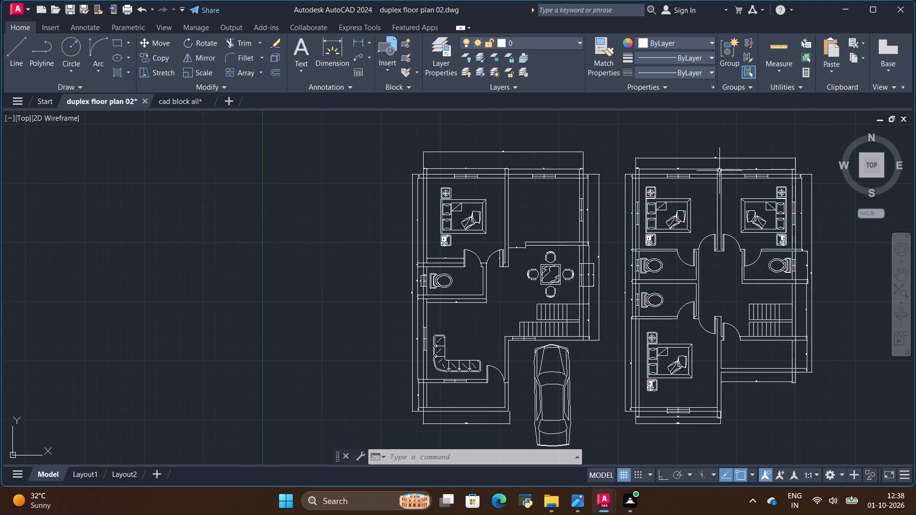
scroll(719, 170, "up", 4)
scroll(650, 145, "down", 3)
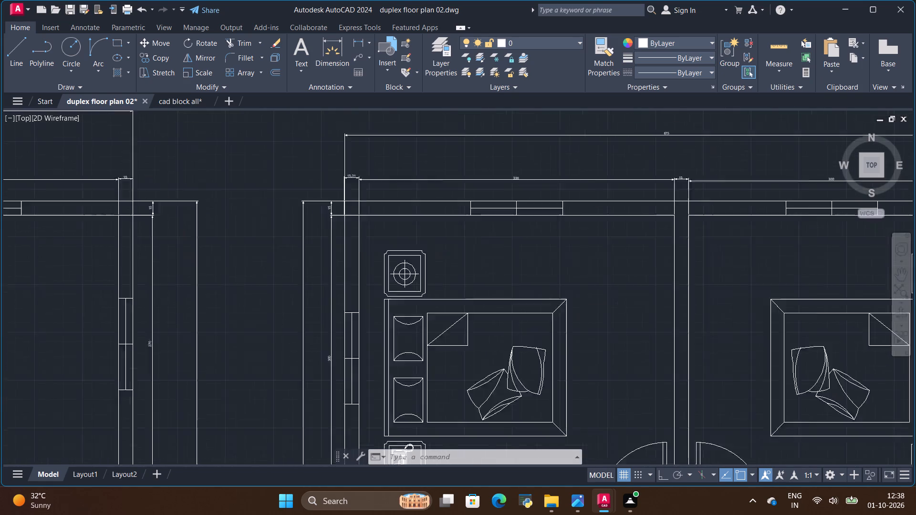
scroll(653, 134, "down", 1)
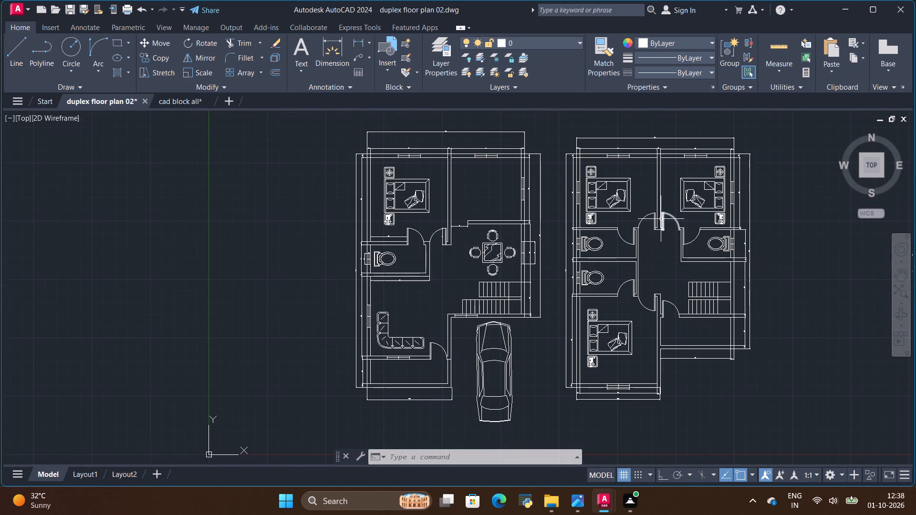
scroll(442, 292, "up", 1)
Examine the overall layout and outer dimensions of both floor plans, including the ground floor's south side near the car.
scroll(442, 292, "down", 1)
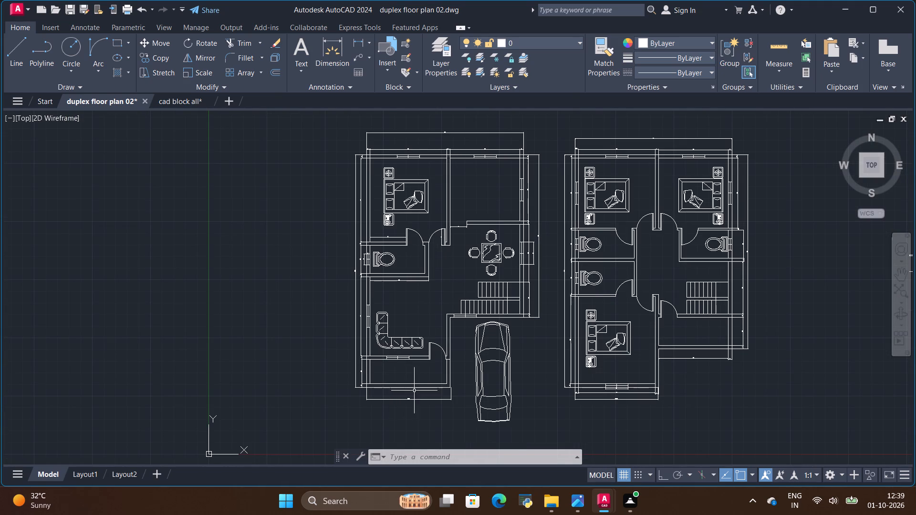
scroll(446, 355, "up", 3)
scroll(474, 315, "down", 2)
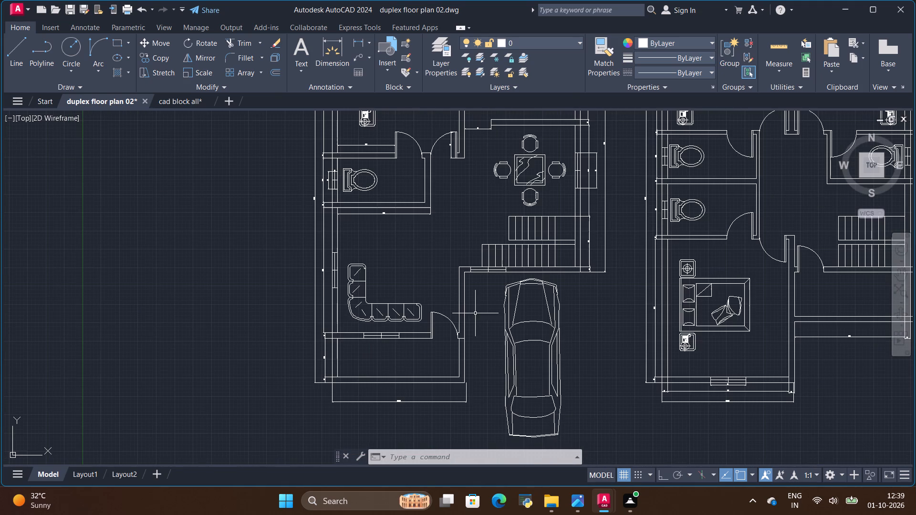
scroll(476, 313, "down", 2)
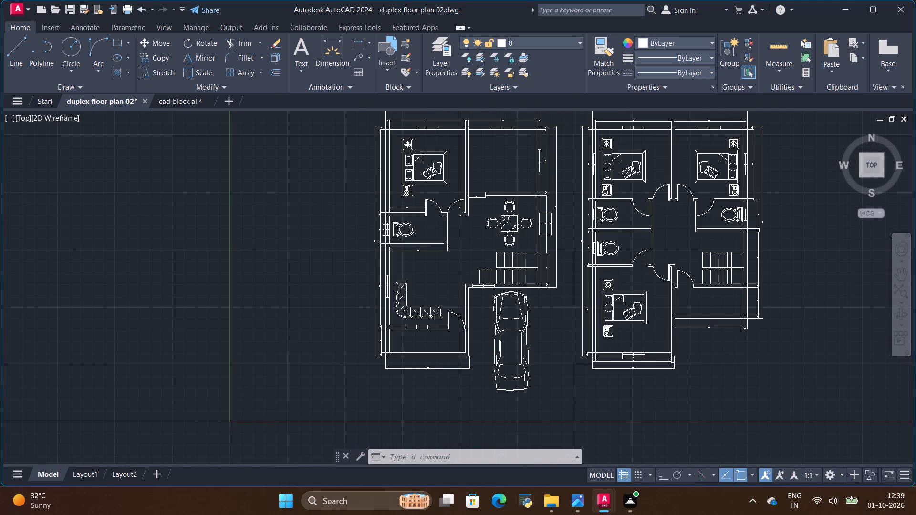
scroll(482, 309, "up", 1)
scroll(482, 309, "down", 1)
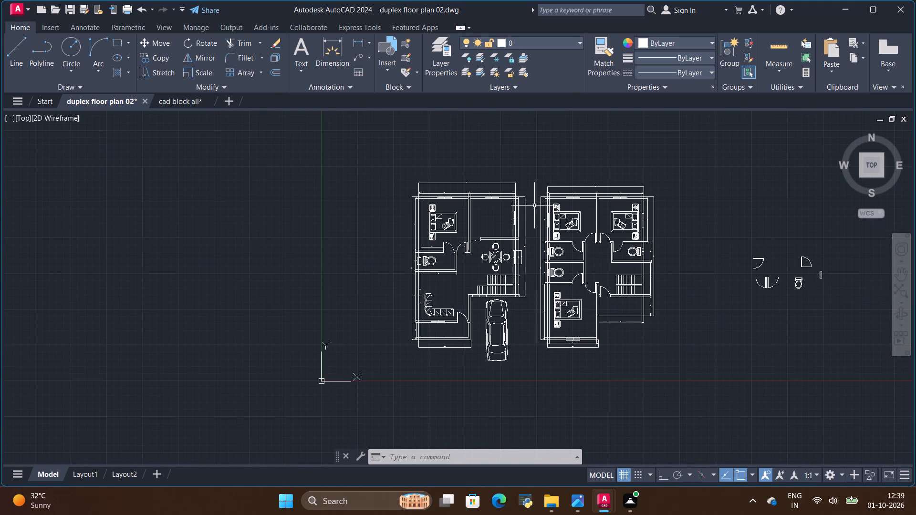
scroll(537, 198, "up", 1)
scroll(537, 198, "down", 1)
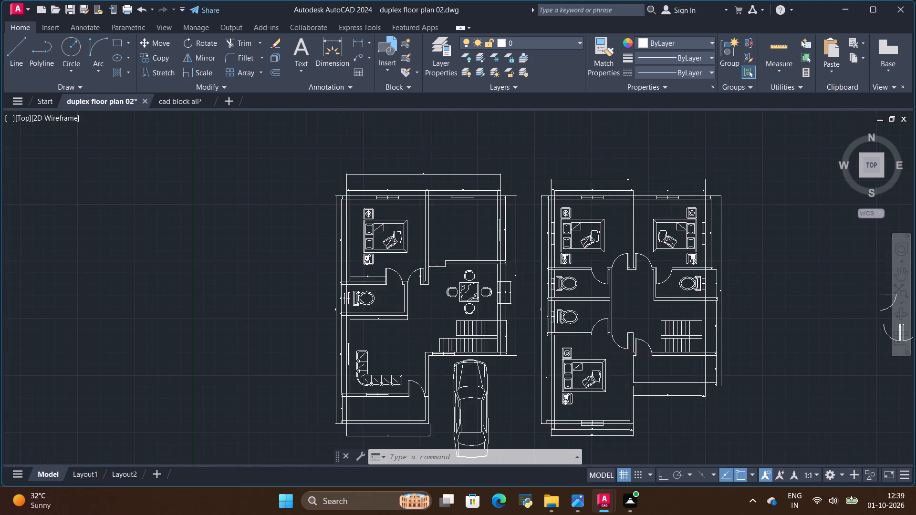
scroll(515, 257, "up", 1)
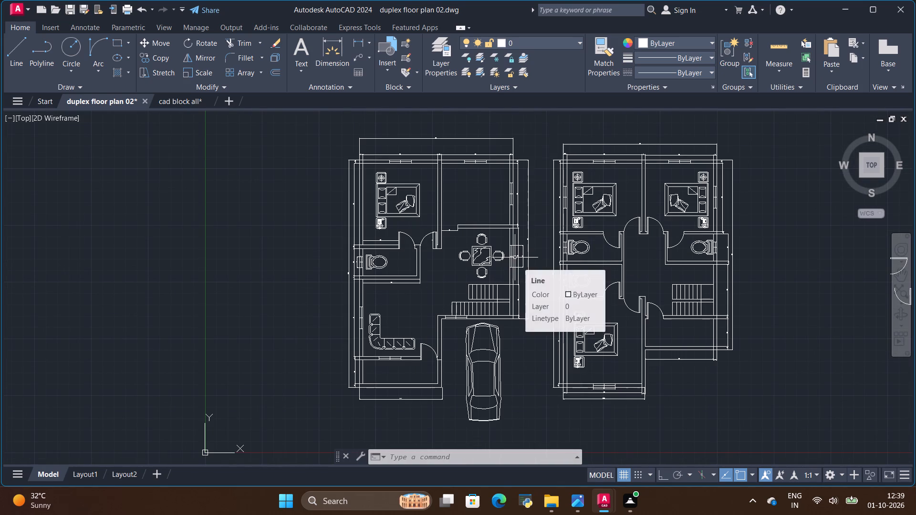
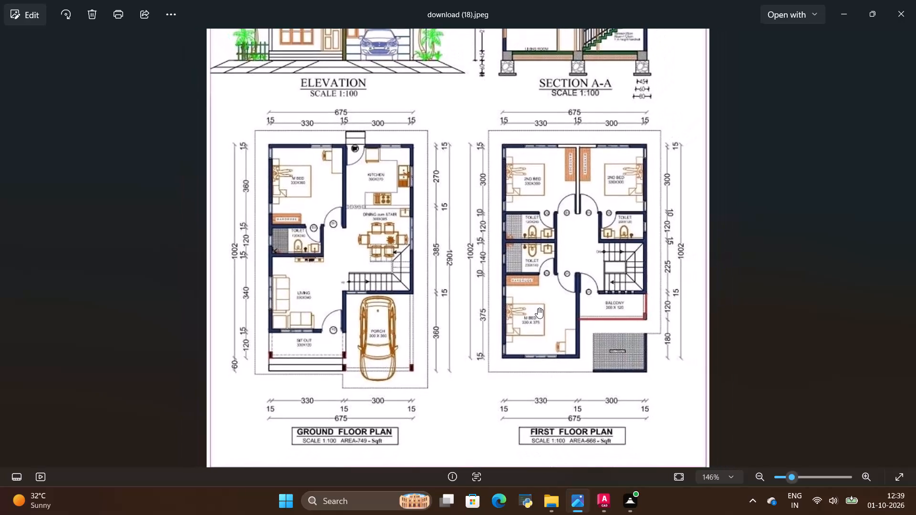
Examine the reference image's floor plans, front elevation and Section A-A, including the section's height dimensions and staircase.
scroll(428, 161, "down", 3)
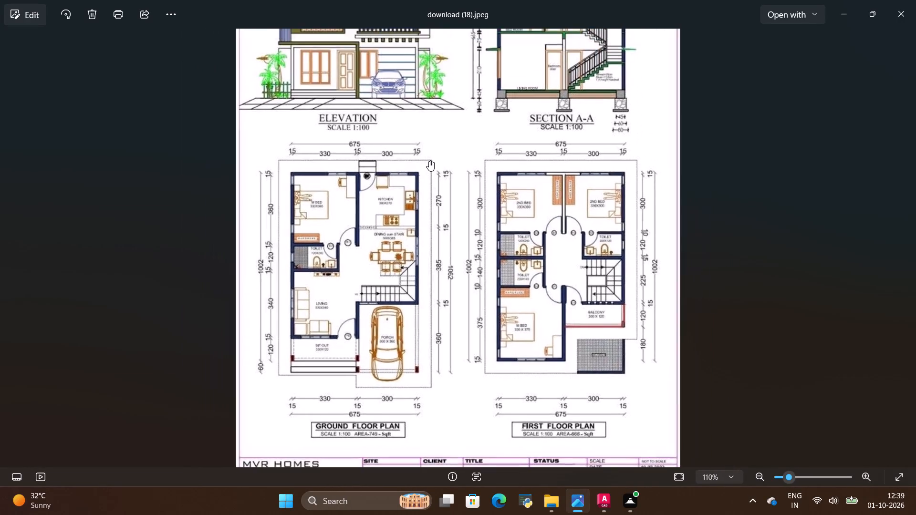
scroll(429, 161, "down", 2)
scroll(513, 56, "up", 3)
scroll(564, 58, "up", 4)
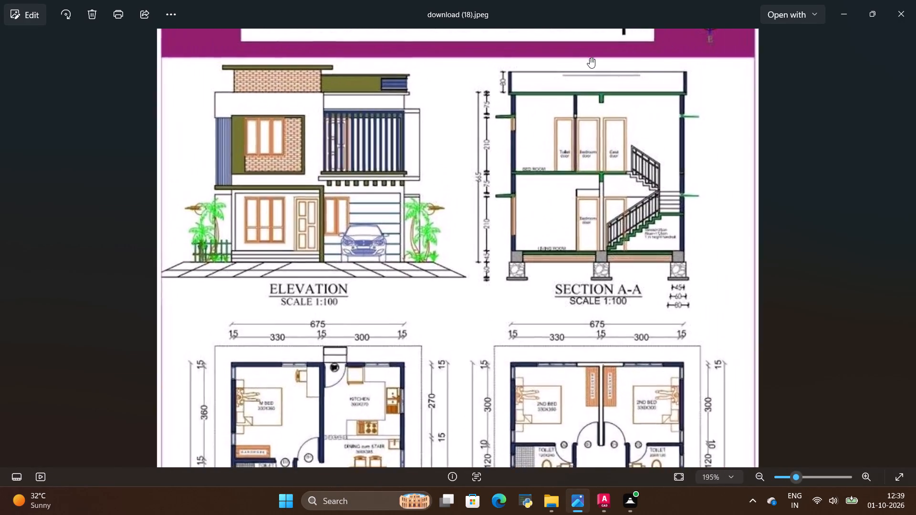
scroll(643, 77, "up", 3)
scroll(646, 119, "down", 1)
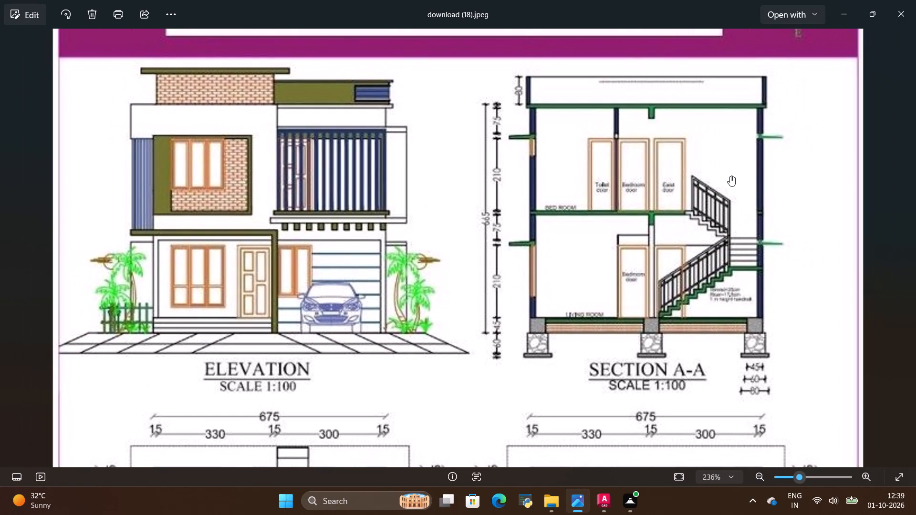
scroll(730, 175, "up", 4)
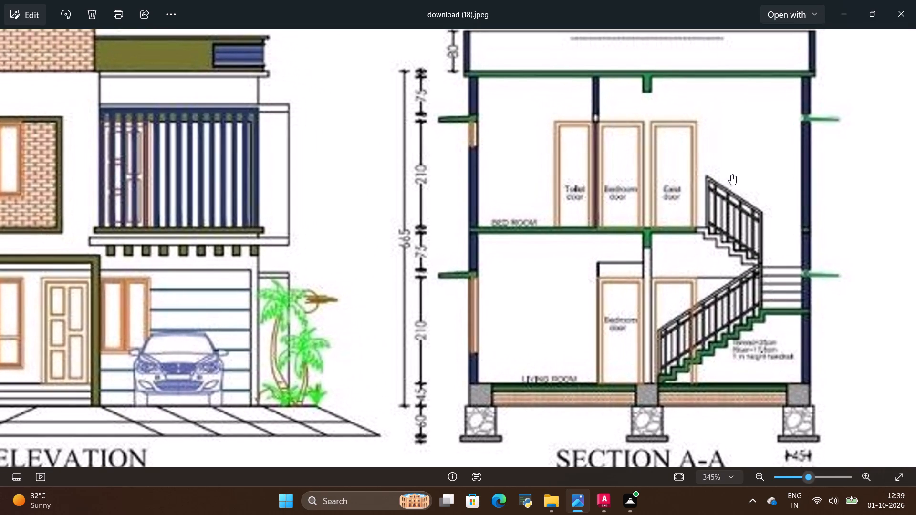
scroll(731, 175, "down", 10)
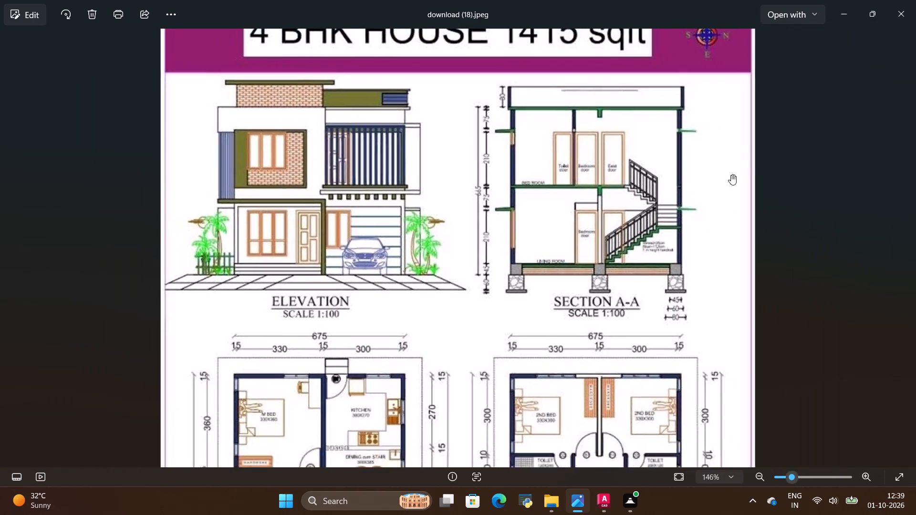
scroll(731, 175, "down", 2)
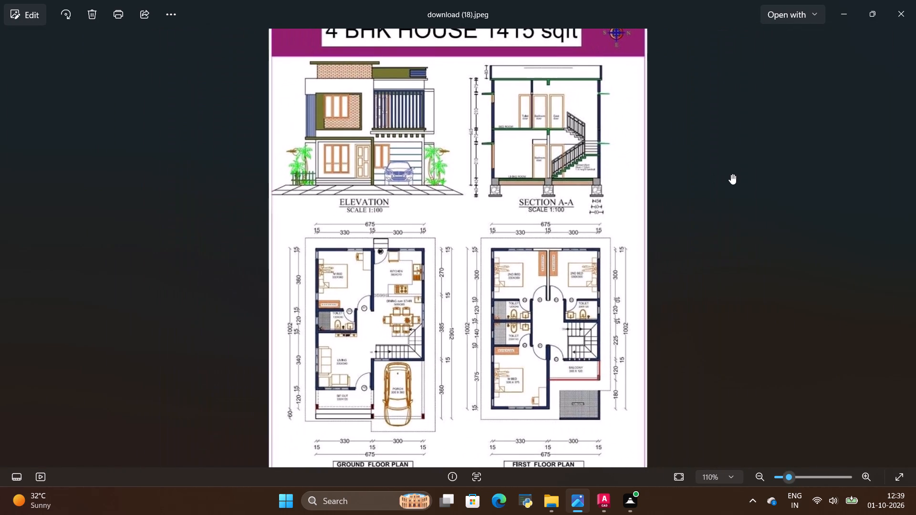
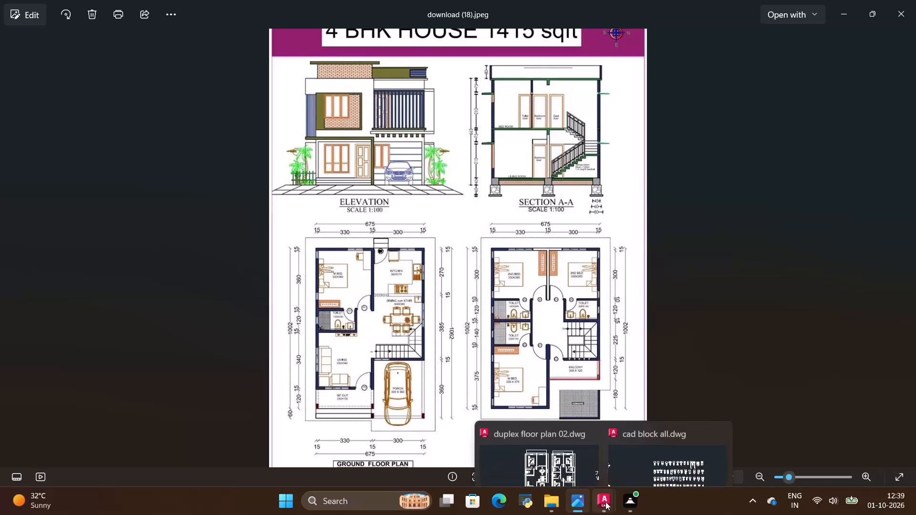
Compare the duplex floor plan 02 drawing in AutoCAD with the reference image's ground and first floor plans, including their title, scale and area labels.
left_click(605, 502)
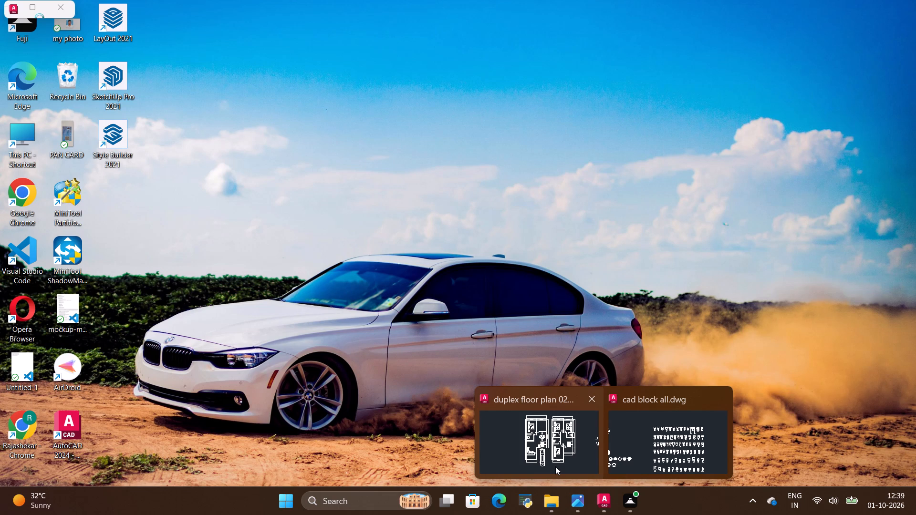
left_click(555, 466)
scroll(516, 305, "down", 2)
scroll(532, 302, "up", 3)
scroll(532, 302, "down", 1)
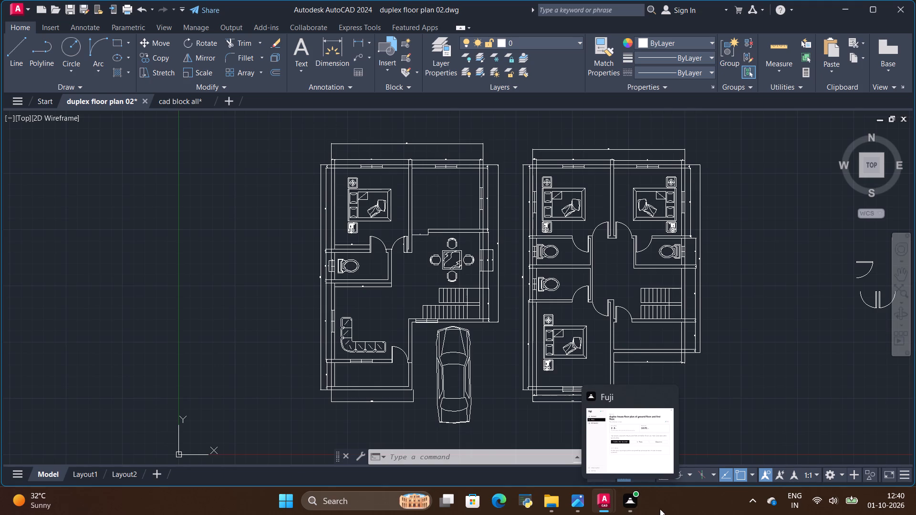
left_click(575, 507)
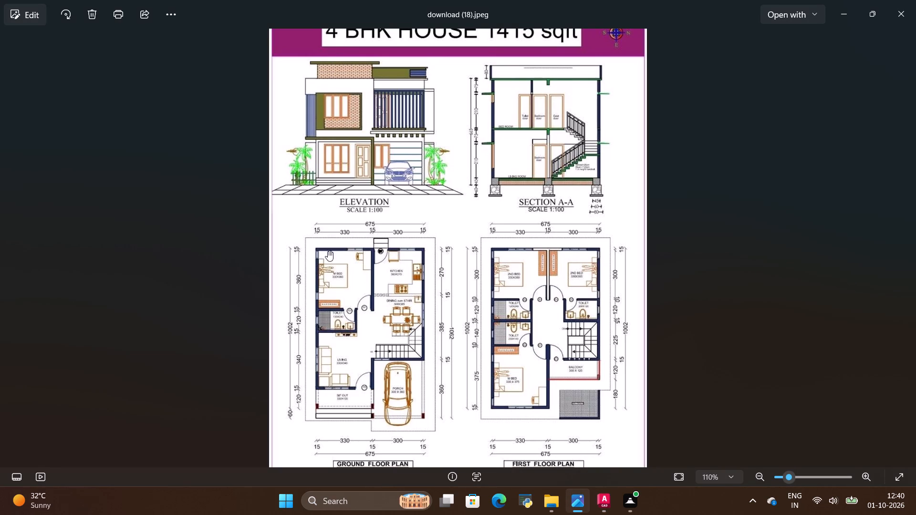
scroll(360, 362, "down", 1)
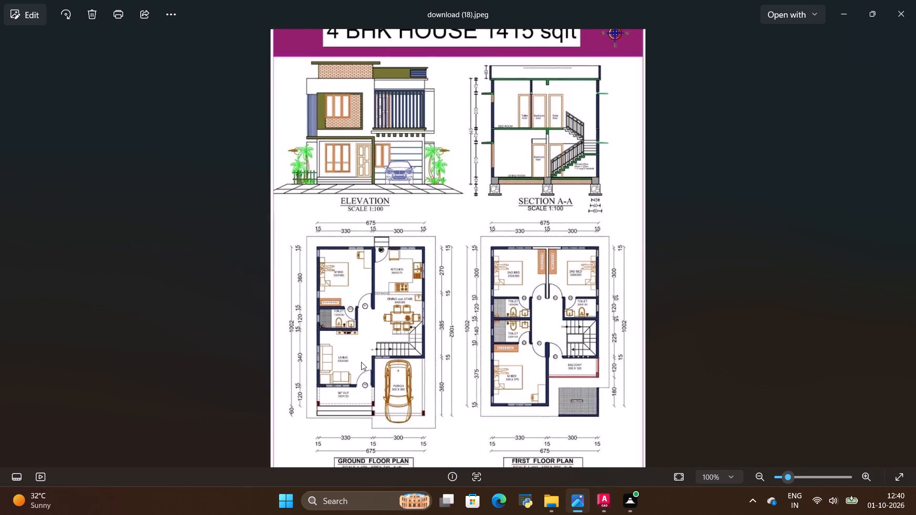
scroll(358, 447, "up", 7)
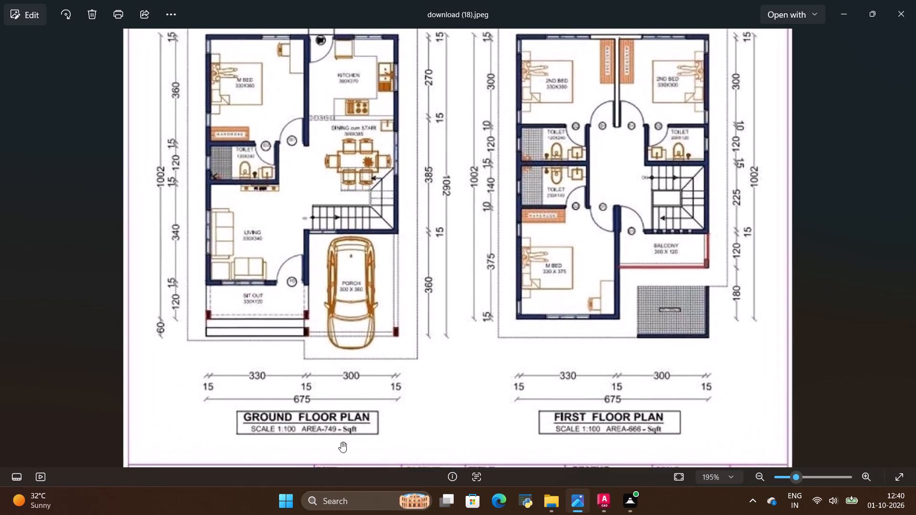
scroll(296, 431, "up", 3)
scroll(296, 431, "down", 2)
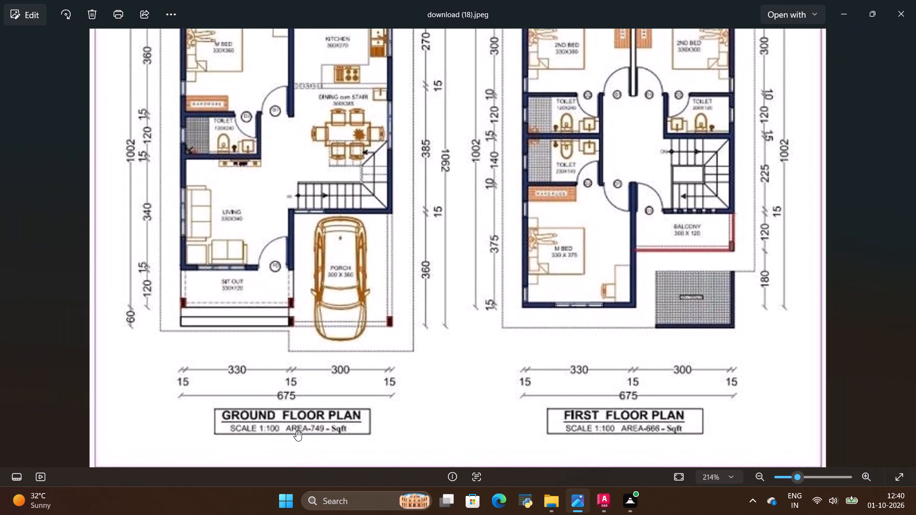
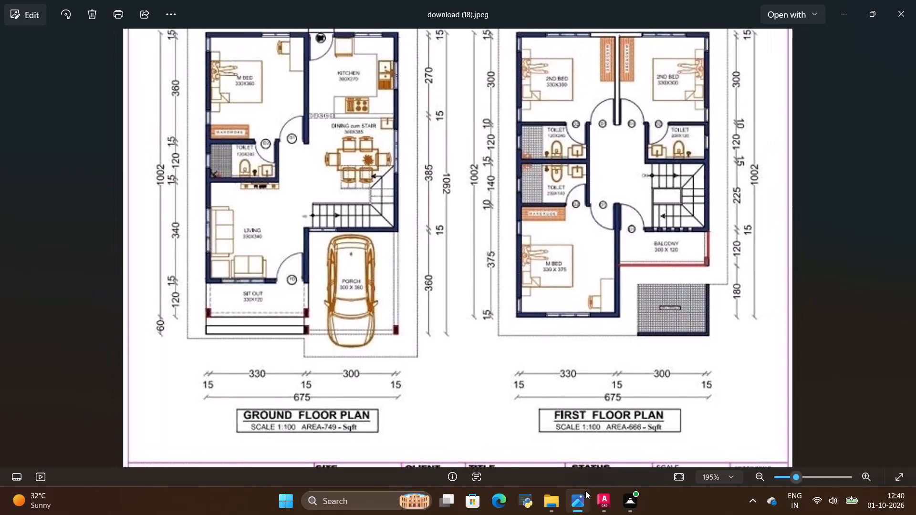
Check the duplex floor plan 02 drawing in AutoCAD against the reference image's ground and first floor plans, returning to the image.
left_click(602, 503)
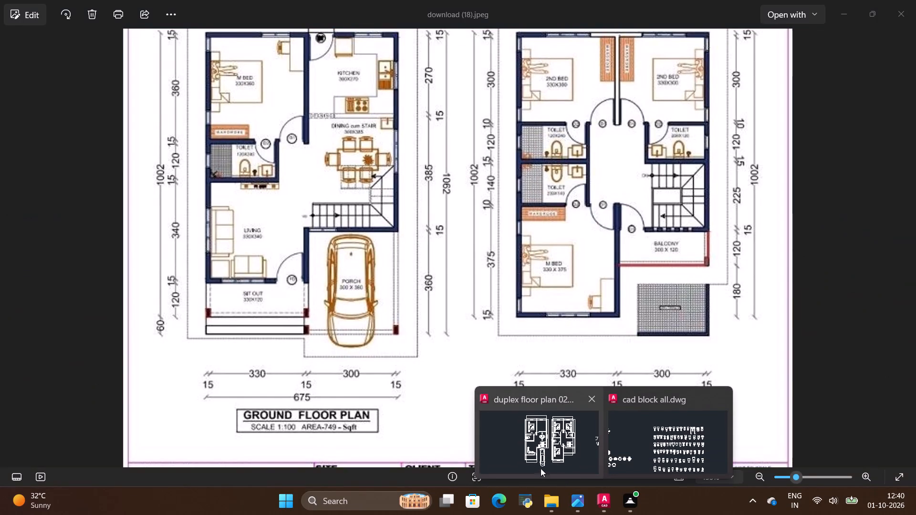
left_click(541, 458)
key("alt+Tab")
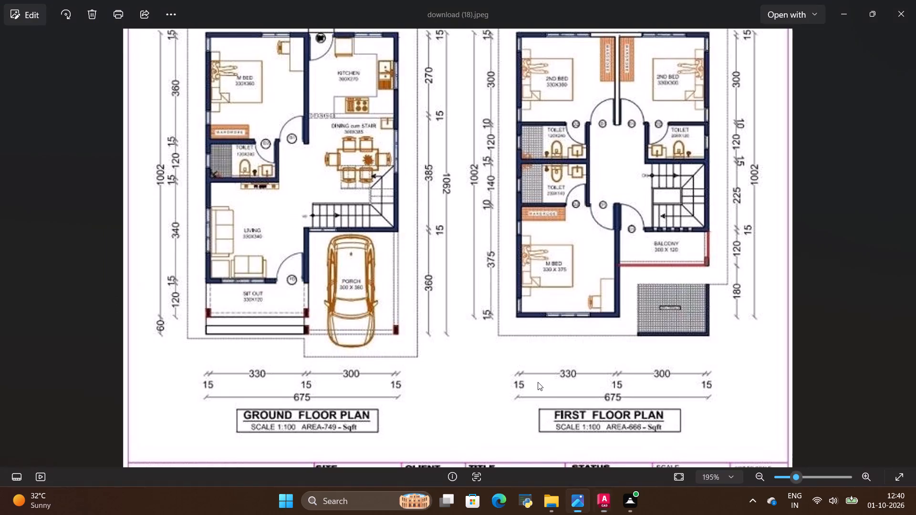
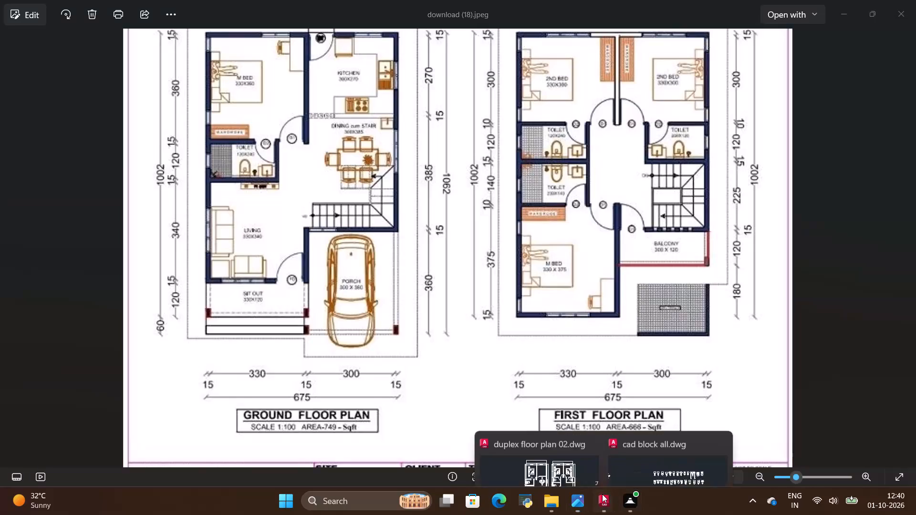
Compare the duplex floor plan 02 drawing in AutoCAD with the reference image's ground and first floor plans once more, returning to the image.
left_click(534, 432)
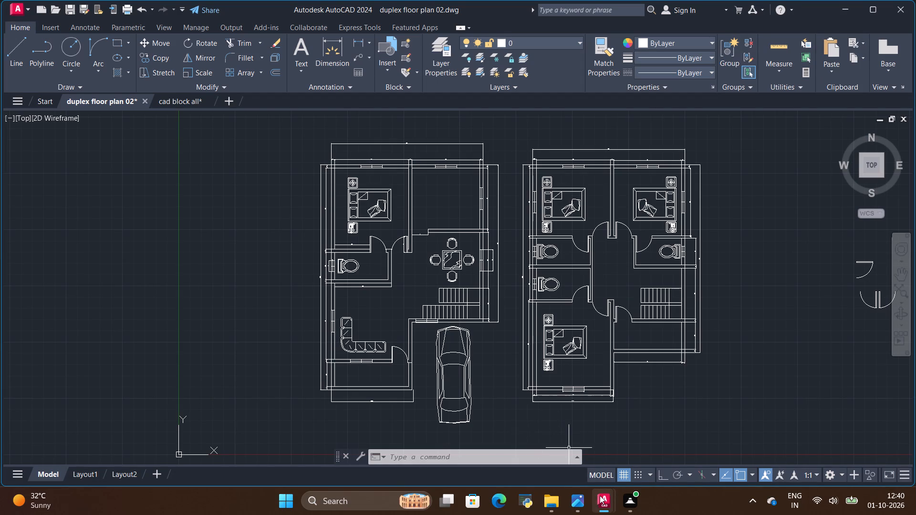
left_click(585, 502)
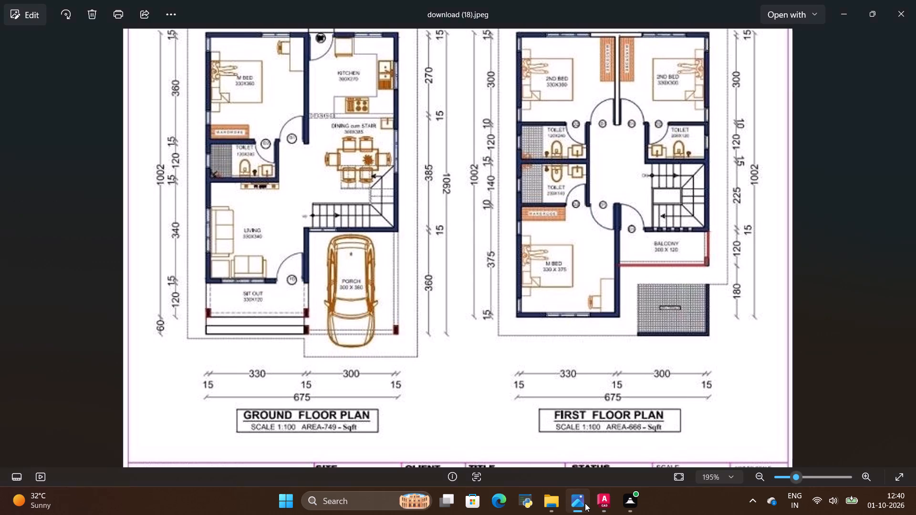
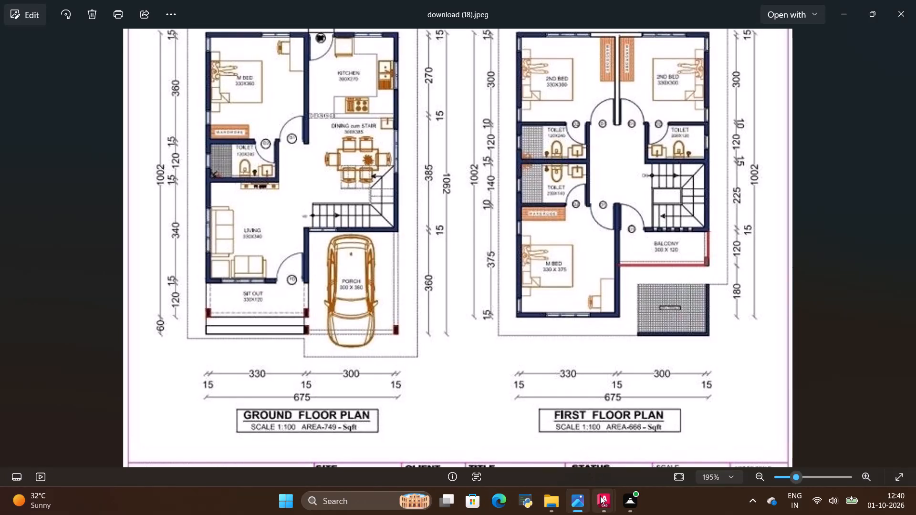
Switch from the reference image back to the duplex floor plan 02 drawing in AutoCAD to compare both floor plans.
left_click(600, 496)
left_click(554, 428)
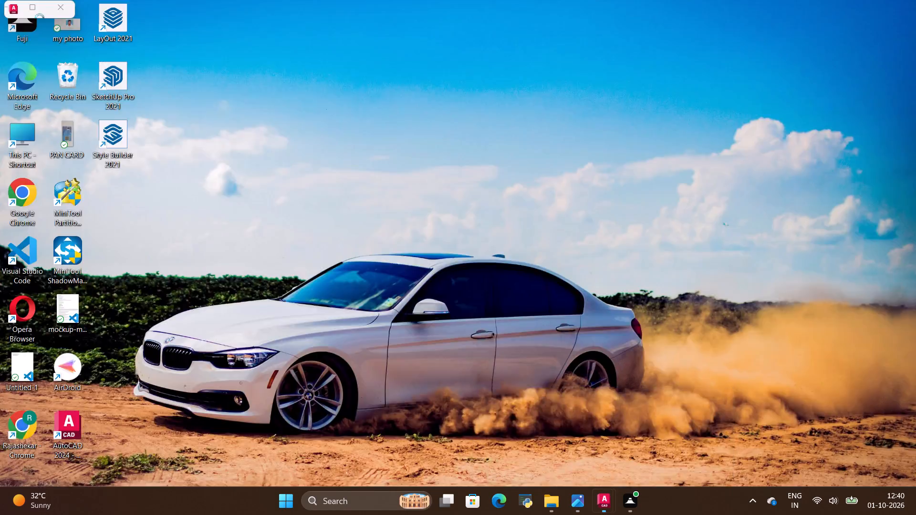
left_click(575, 511)
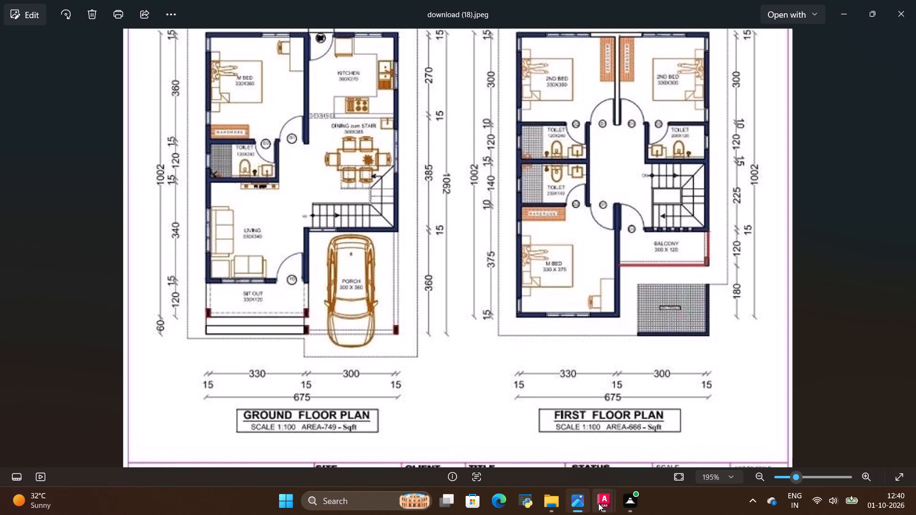
left_click(598, 503)
left_click(584, 453)
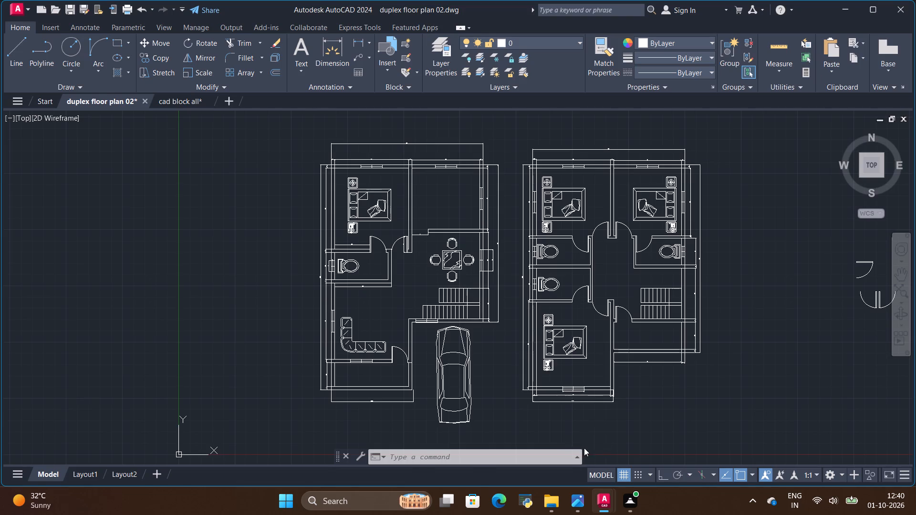
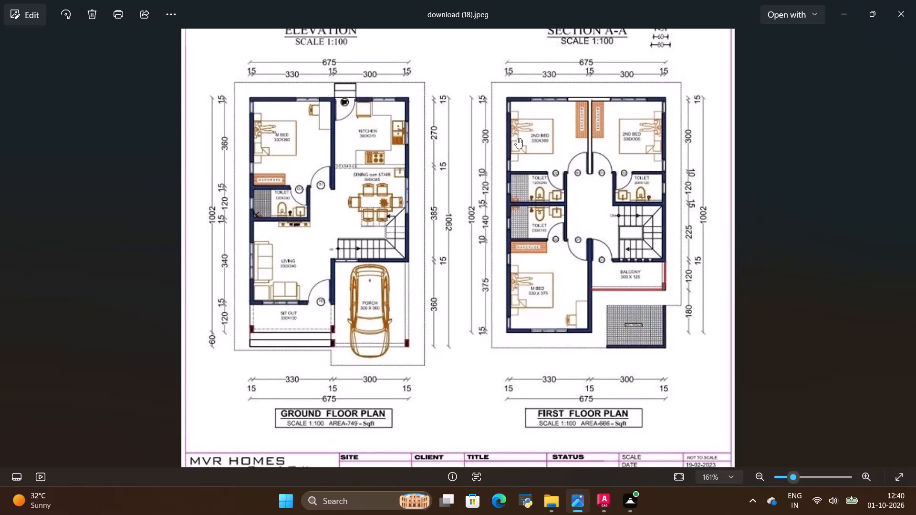
Switch from the reference image back to the duplex floor plan 02 drawing in AutoCAD and view both floor plans.
scroll(510, 58, "up", 2)
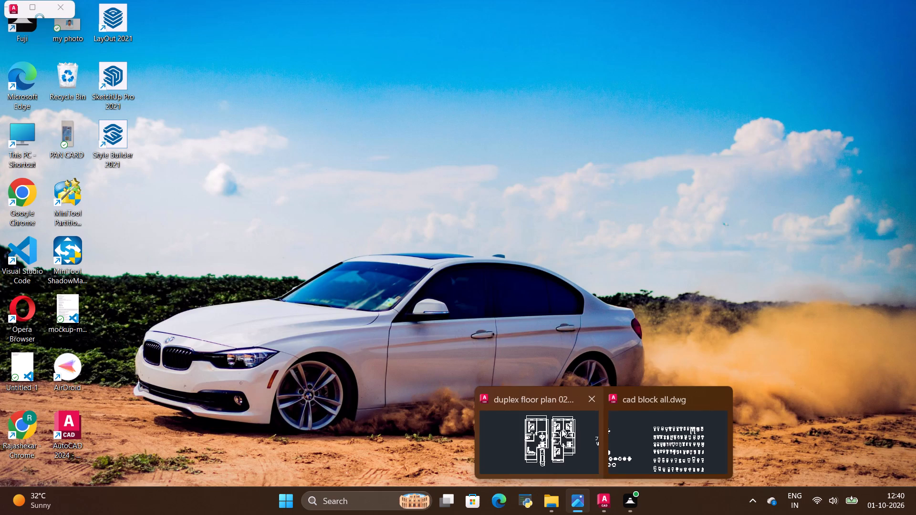
left_click(562, 429)
scroll(508, 318, "down", 1)
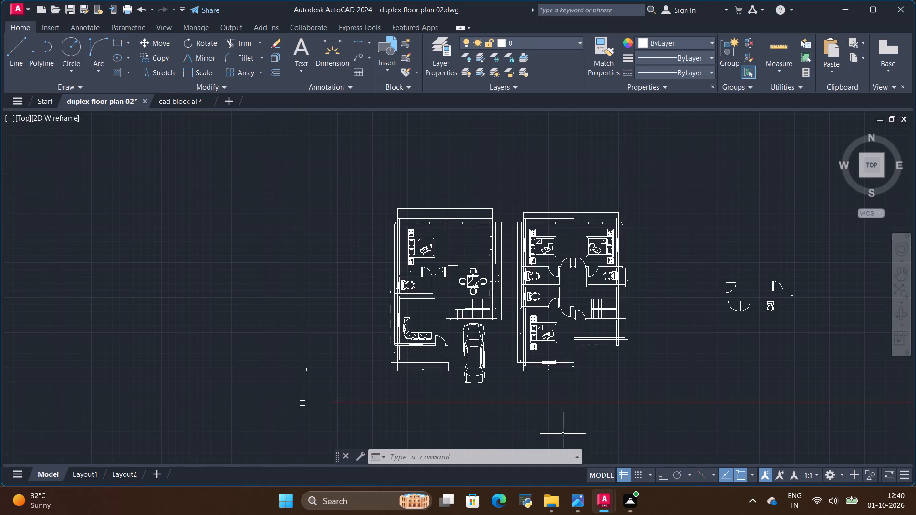
scroll(611, 375, "up", 1)
scroll(611, 375, "down", 1)
scroll(655, 289, "up", 1)
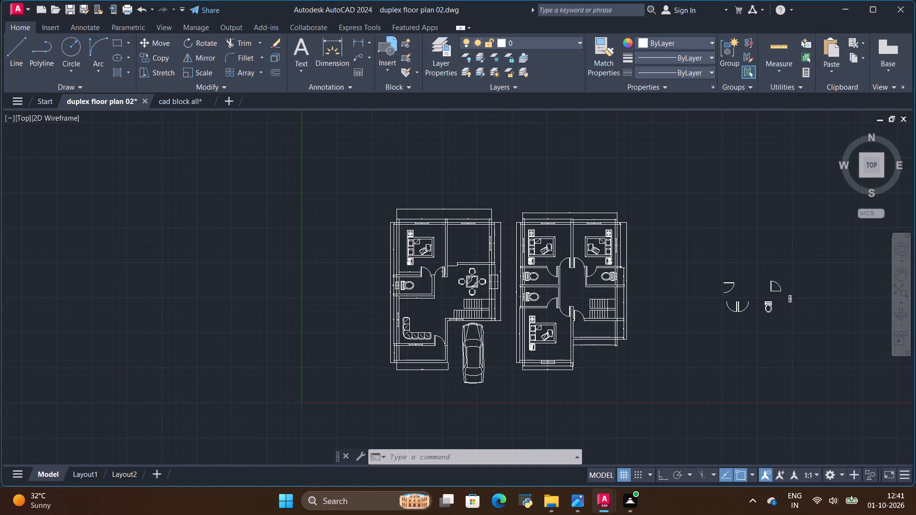
Save the duplex floor plan 02 drawing.
key("ctrl+s")
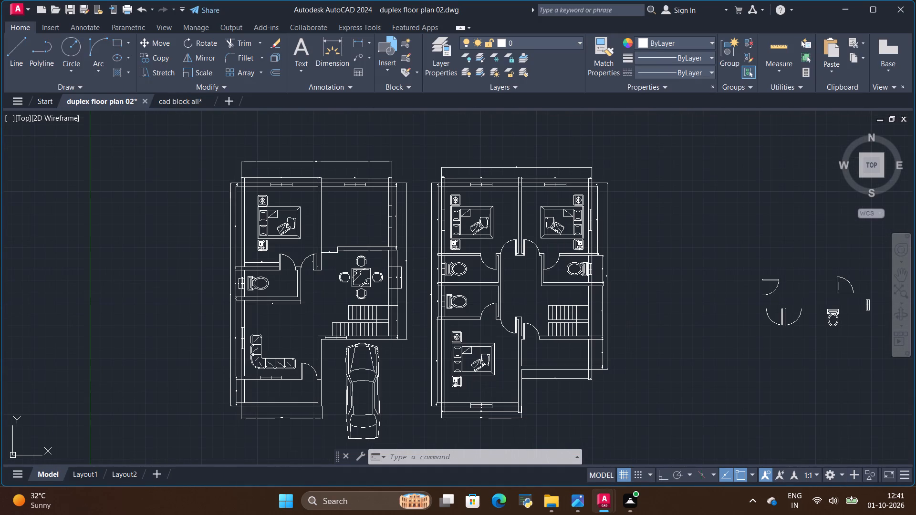
key("ctrl+s")
key("ctrl+s")
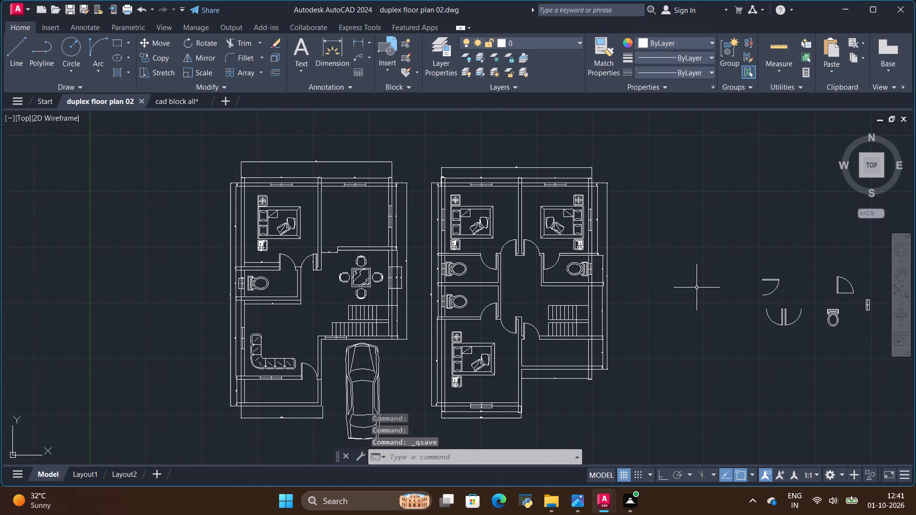
key("ctrl+s")
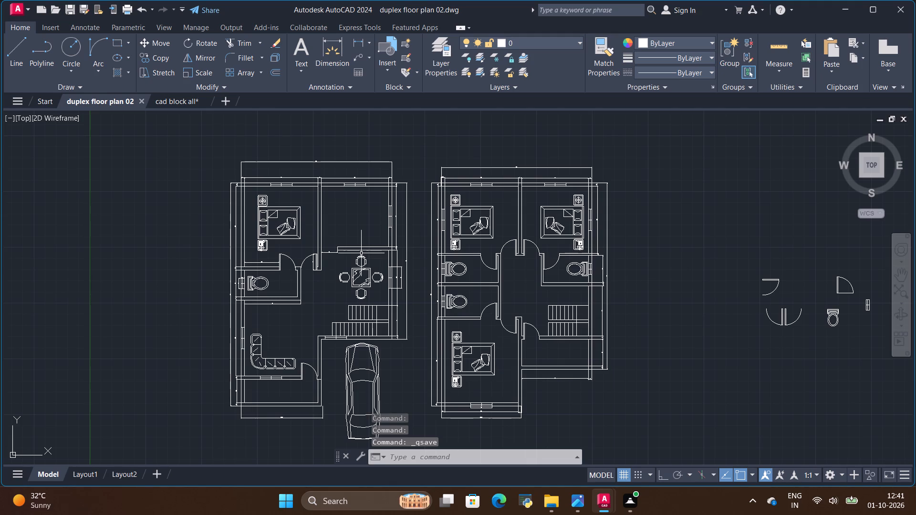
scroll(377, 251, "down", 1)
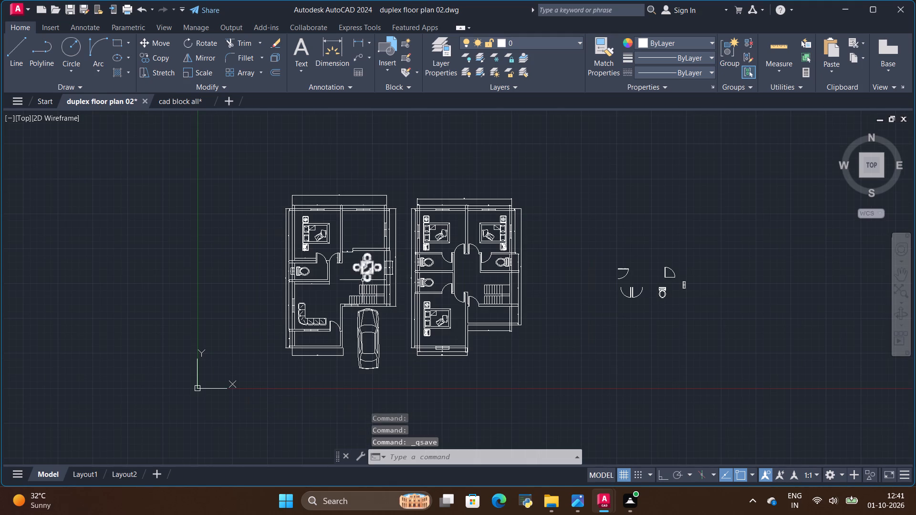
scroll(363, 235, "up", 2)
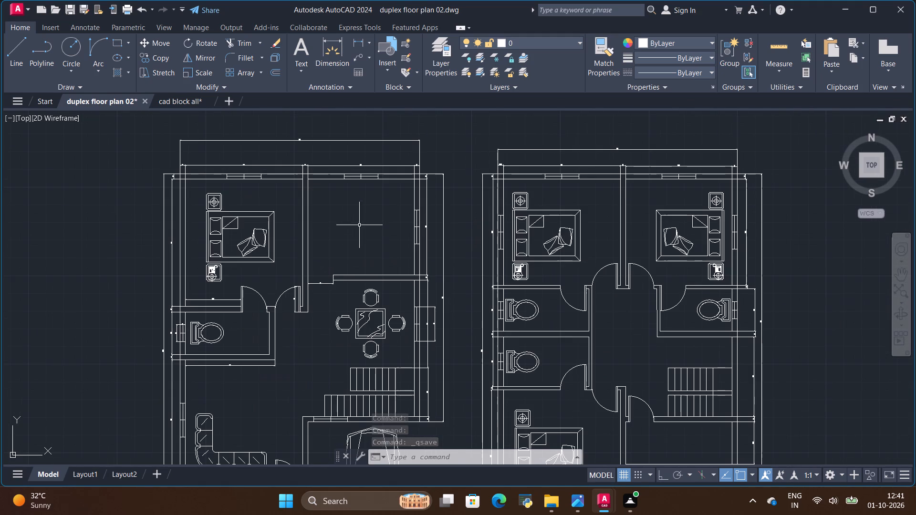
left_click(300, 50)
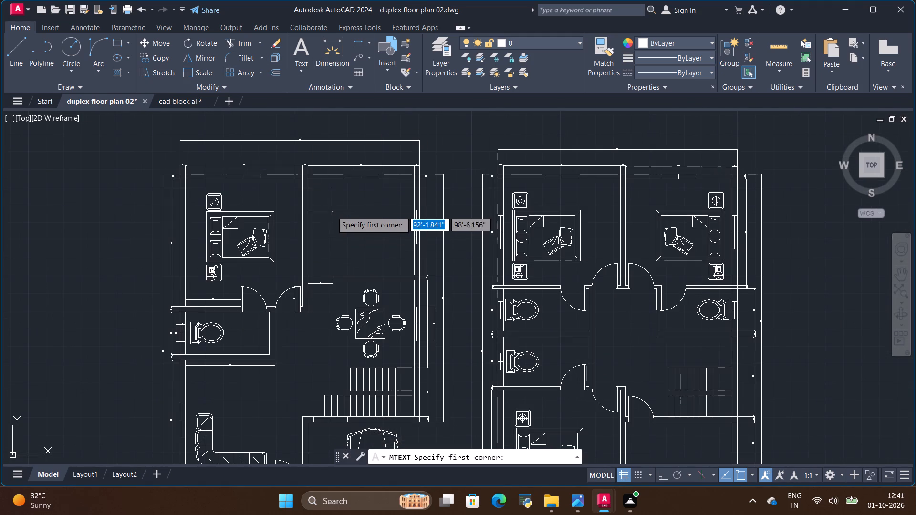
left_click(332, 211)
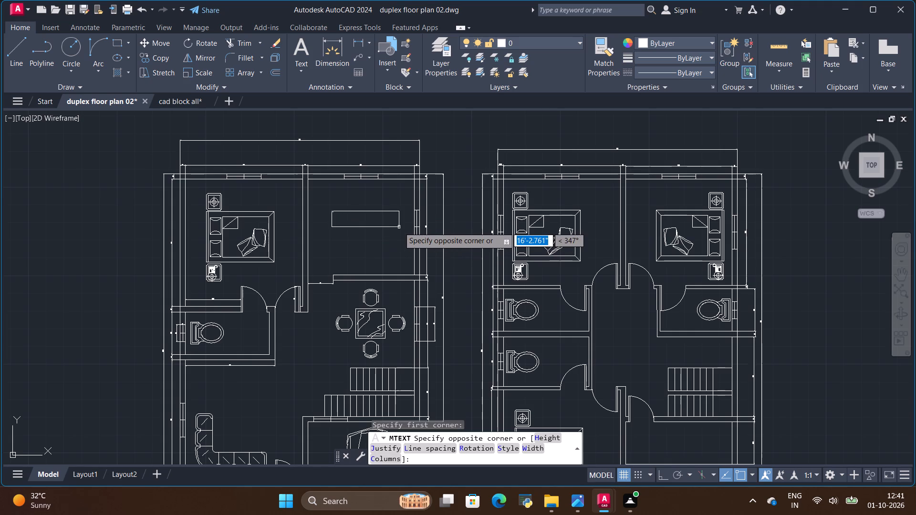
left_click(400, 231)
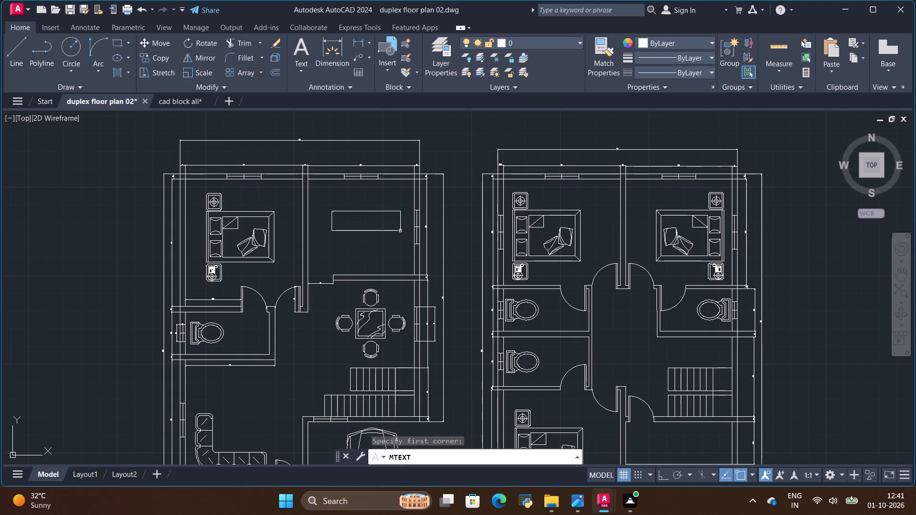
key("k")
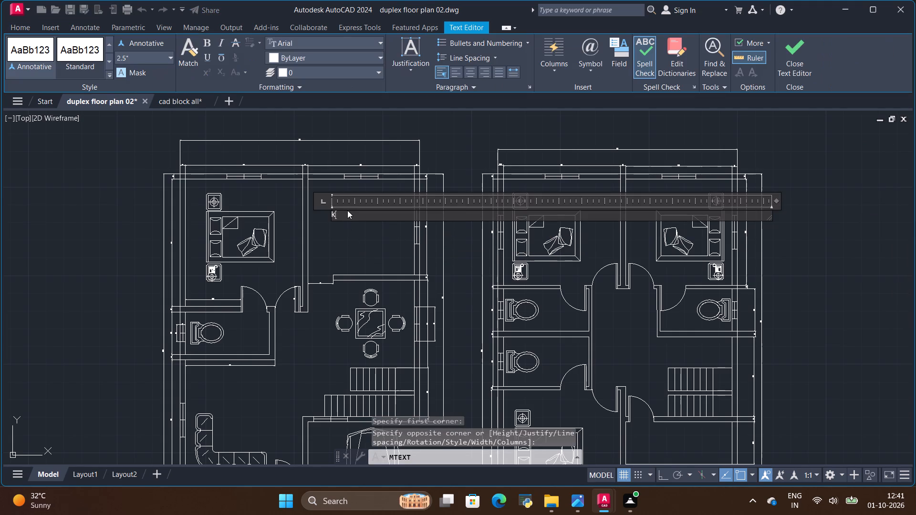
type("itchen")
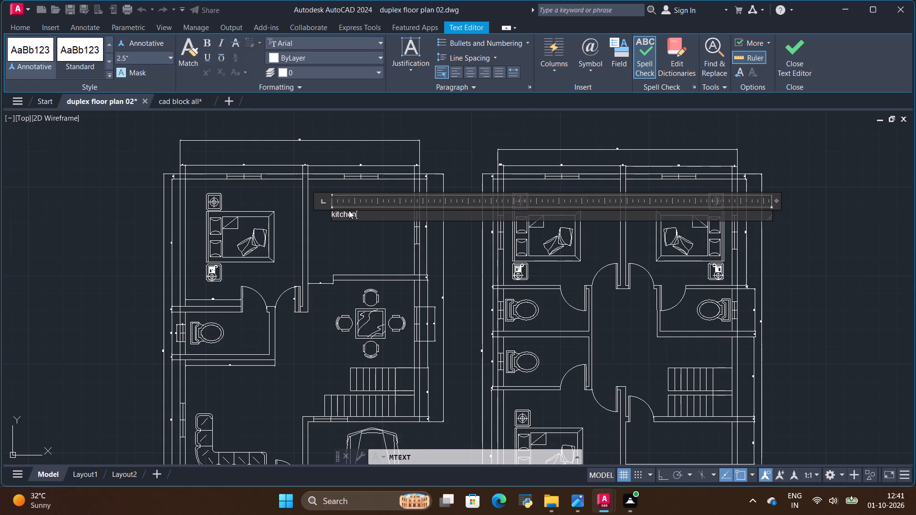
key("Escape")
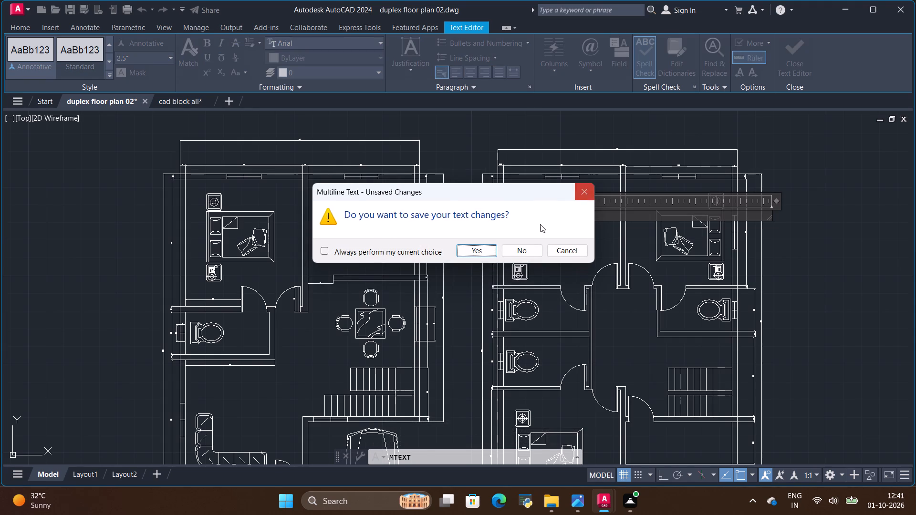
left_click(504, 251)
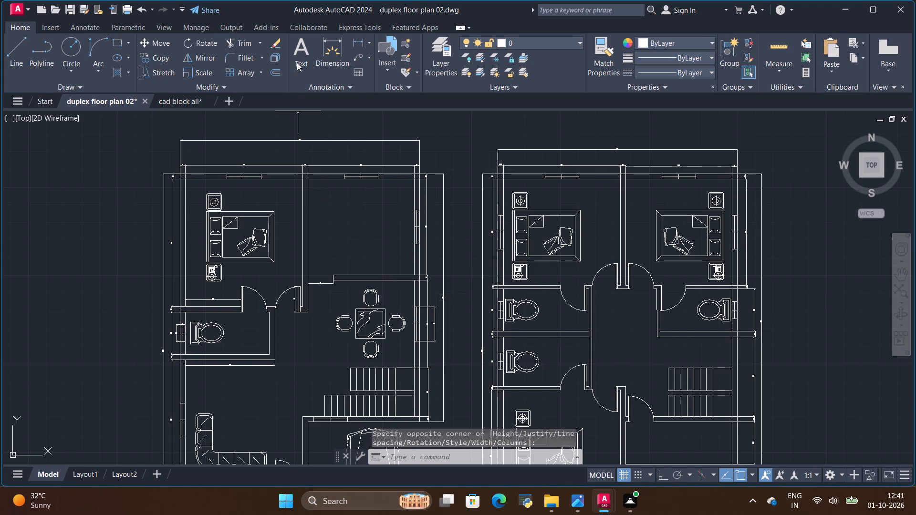
Add a multiline text label reading "kitchen" inside the empty room above the dining area on the ground floor plan.
left_click(298, 63)
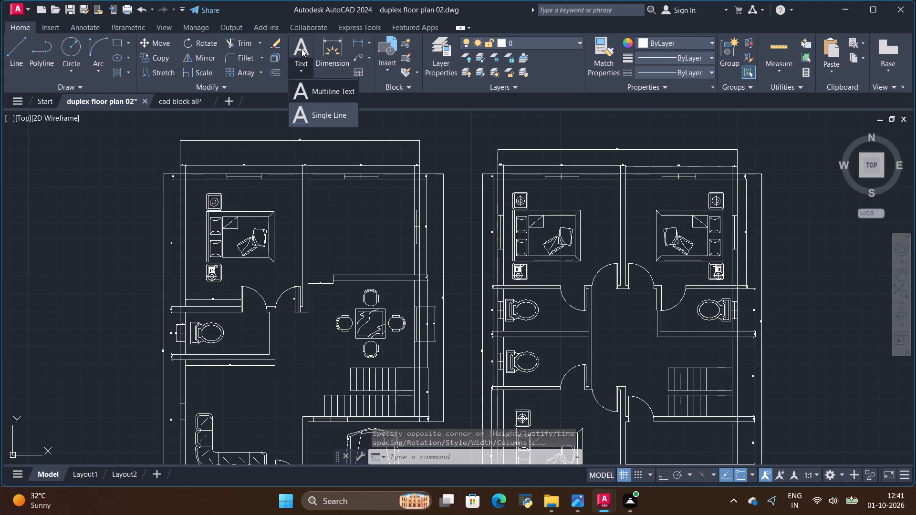
left_click(302, 49)
left_click(332, 205)
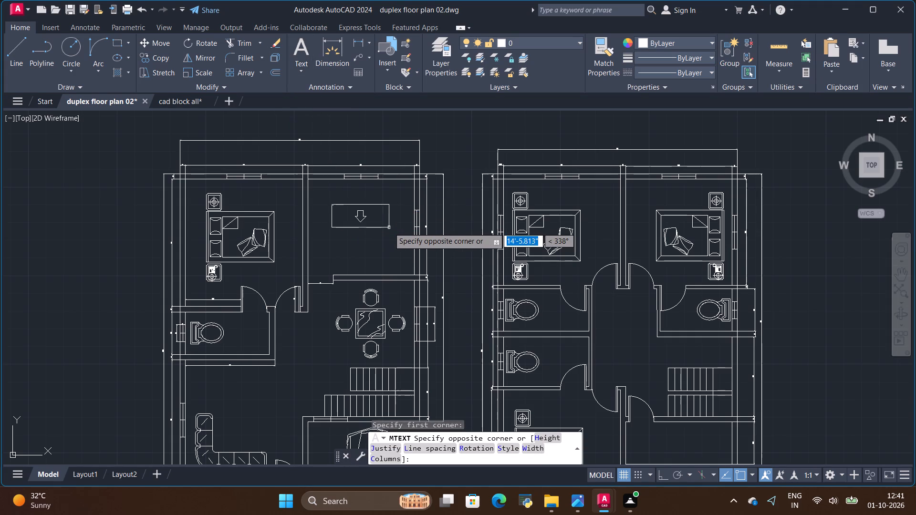
left_click(397, 230)
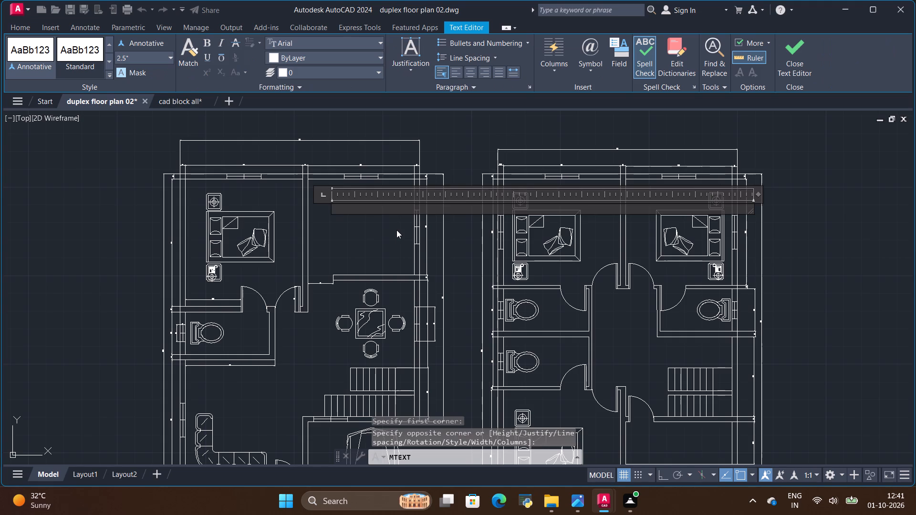
type("kitchen")
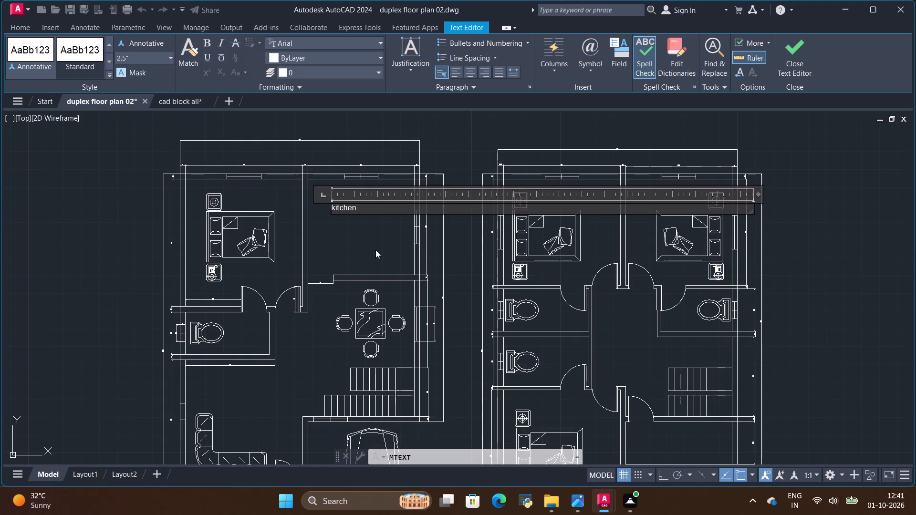
scroll(335, 184, "up", 3)
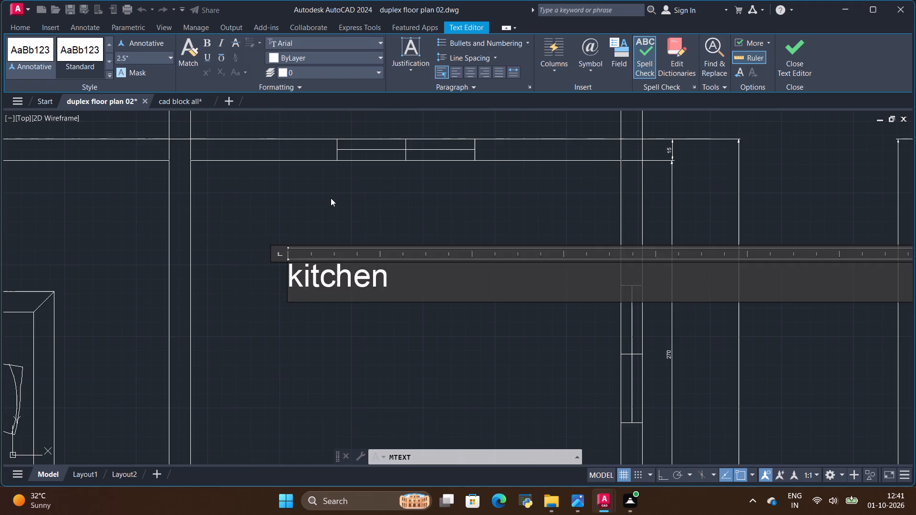
scroll(331, 198, "down", 2)
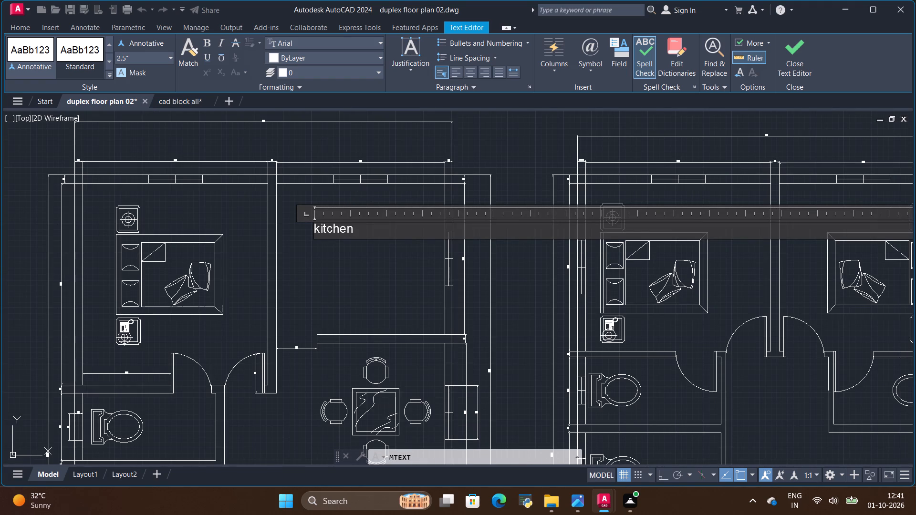
key("Return")
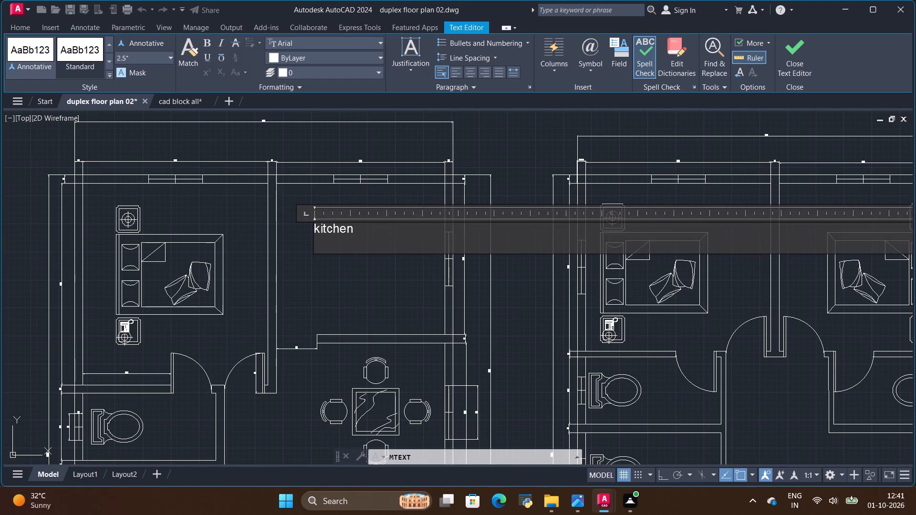
key("BackSpace")
left_click(349, 249)
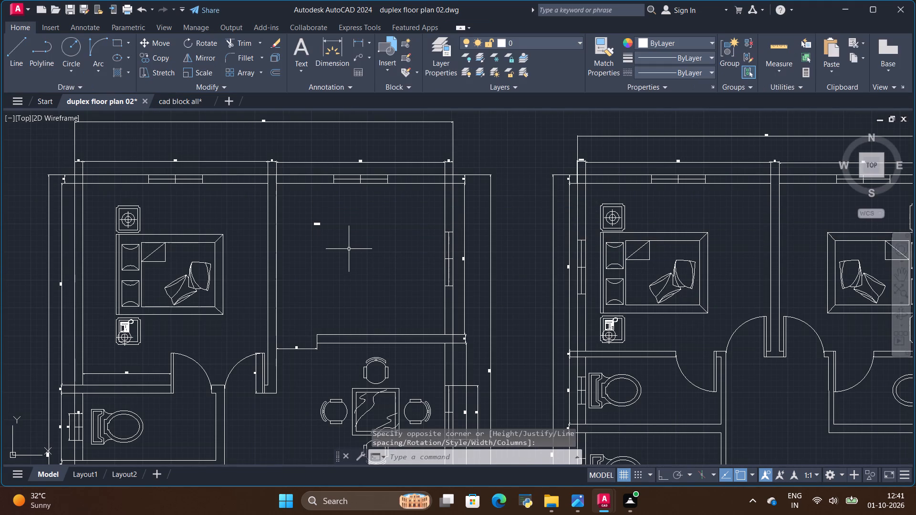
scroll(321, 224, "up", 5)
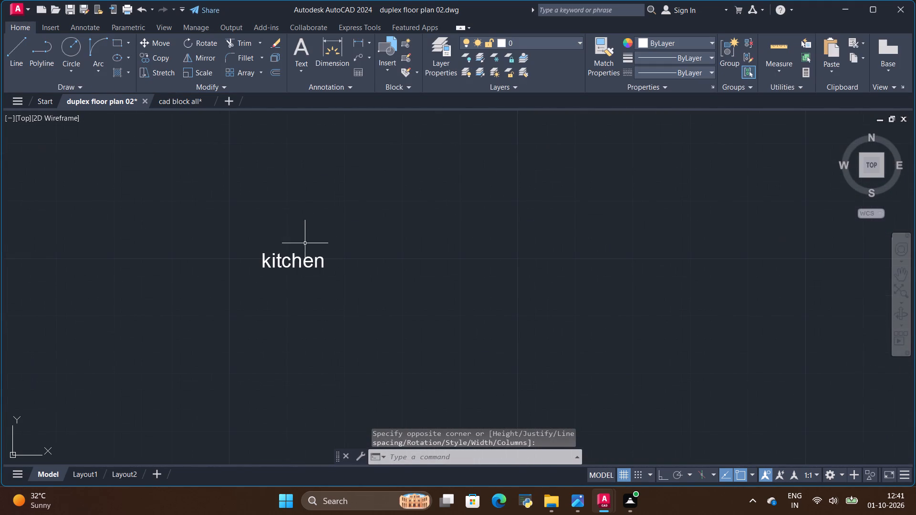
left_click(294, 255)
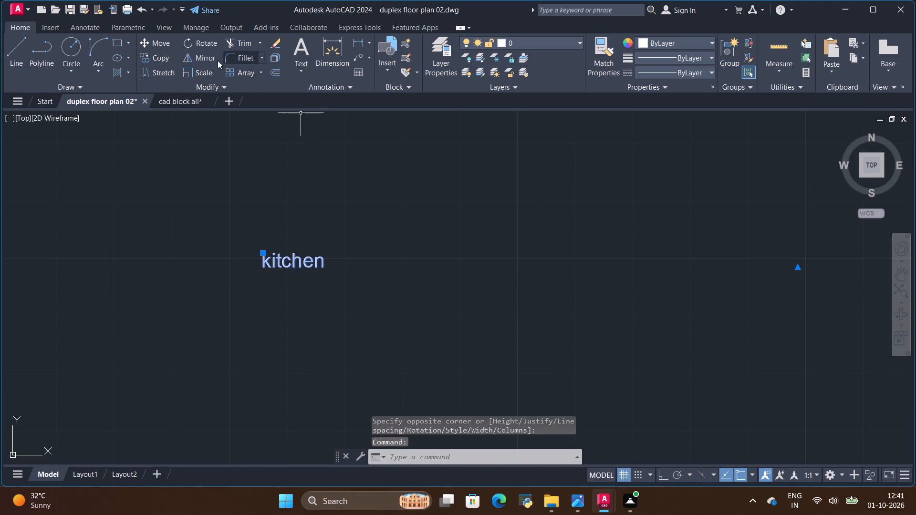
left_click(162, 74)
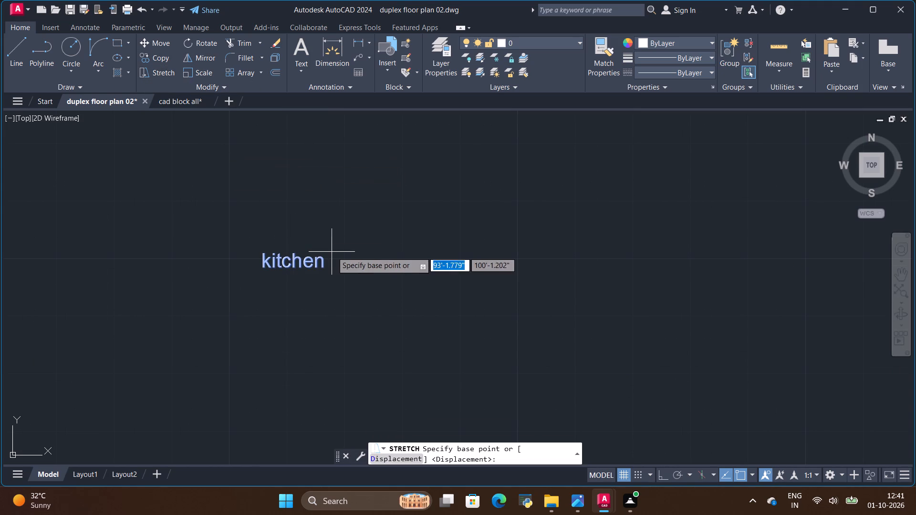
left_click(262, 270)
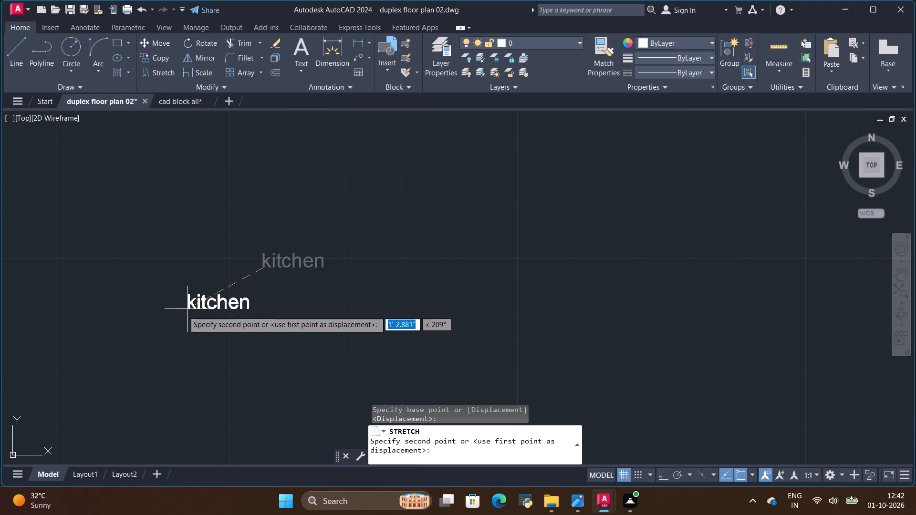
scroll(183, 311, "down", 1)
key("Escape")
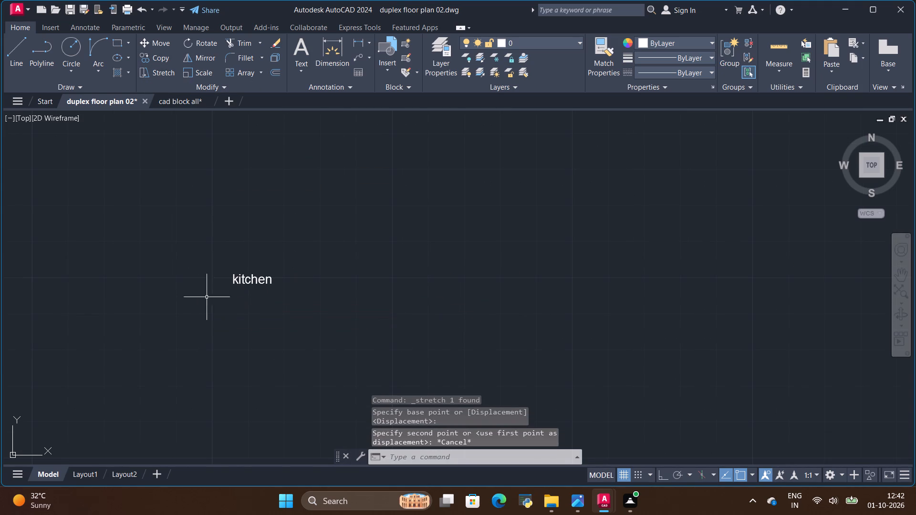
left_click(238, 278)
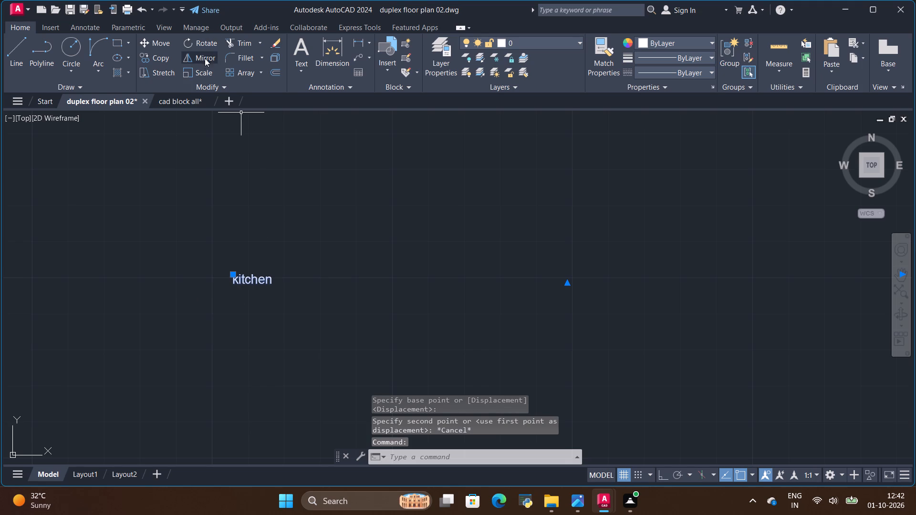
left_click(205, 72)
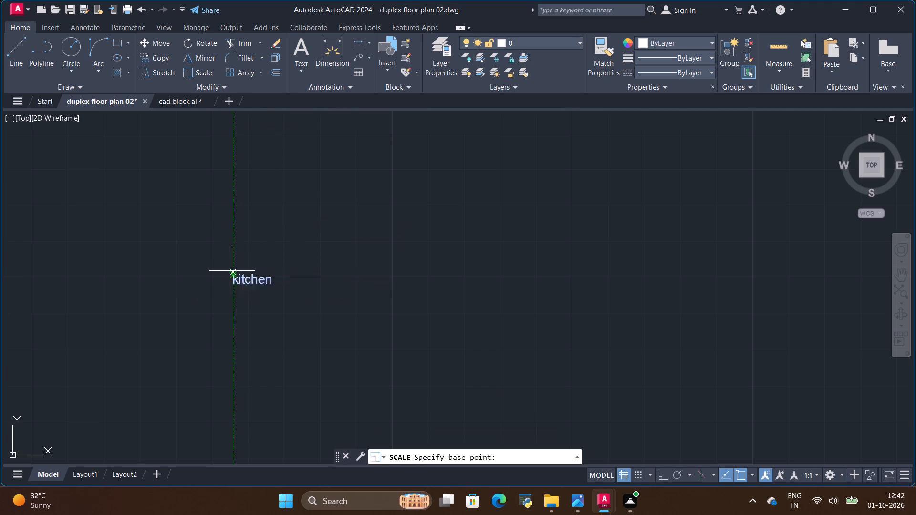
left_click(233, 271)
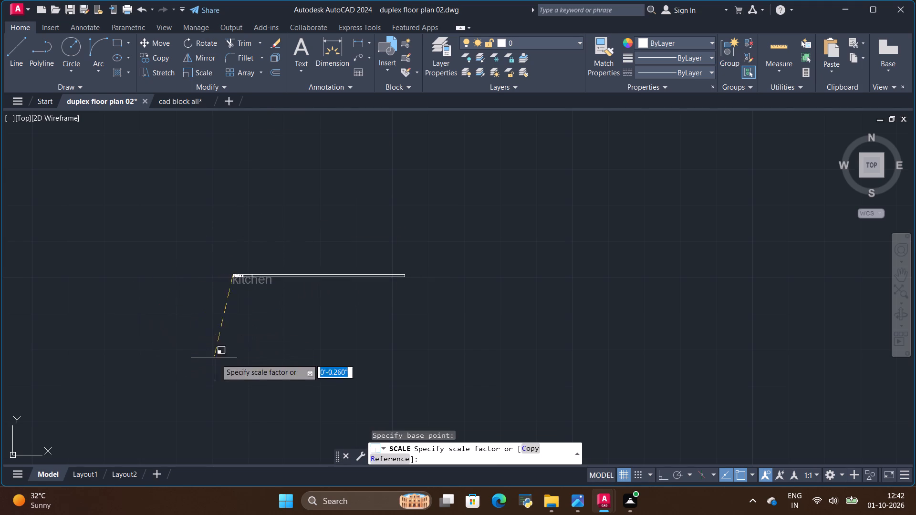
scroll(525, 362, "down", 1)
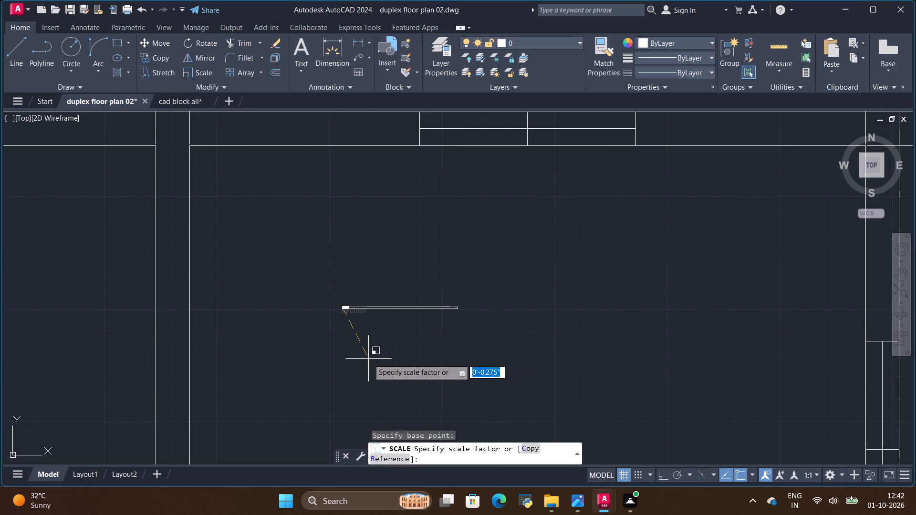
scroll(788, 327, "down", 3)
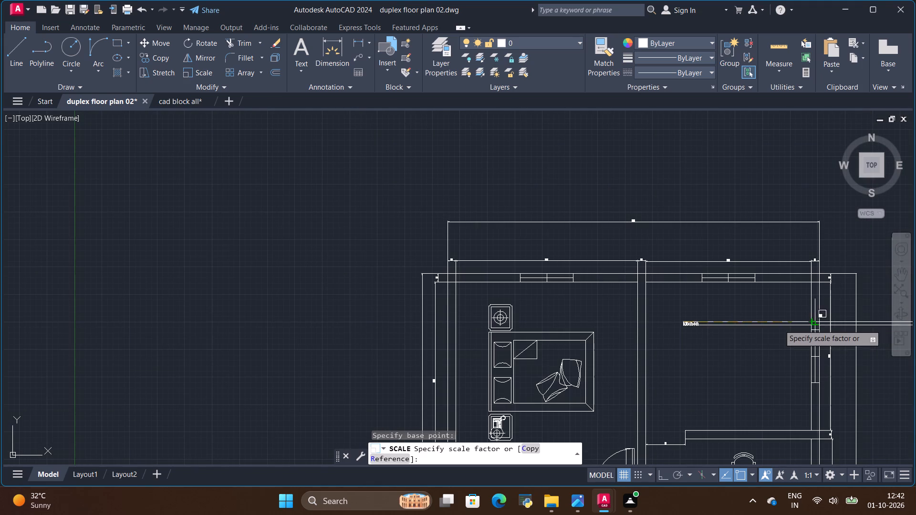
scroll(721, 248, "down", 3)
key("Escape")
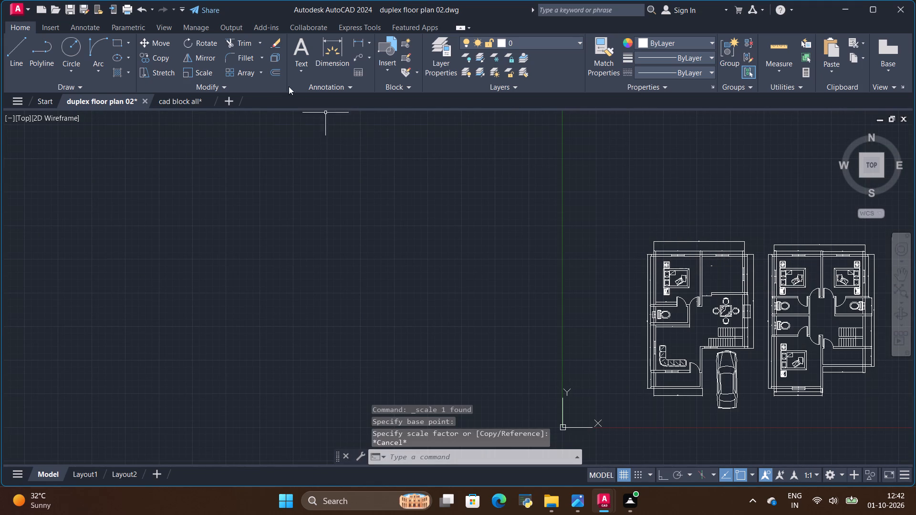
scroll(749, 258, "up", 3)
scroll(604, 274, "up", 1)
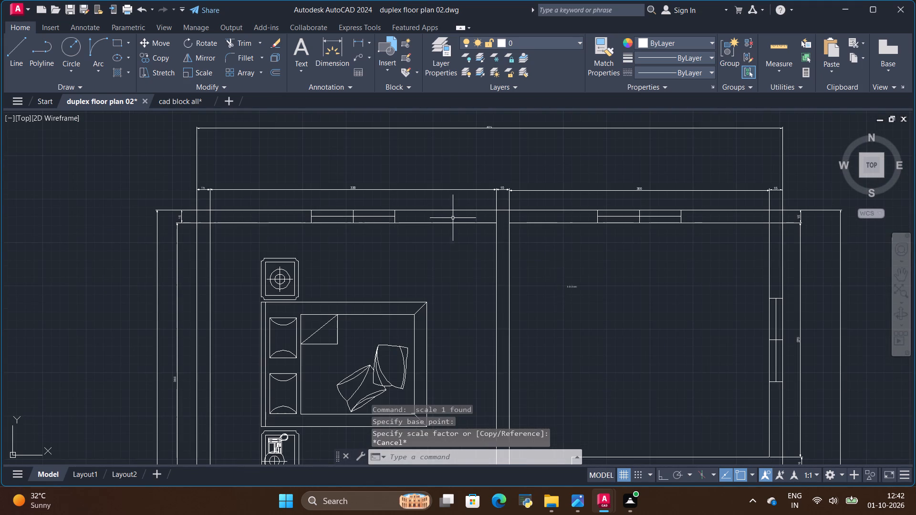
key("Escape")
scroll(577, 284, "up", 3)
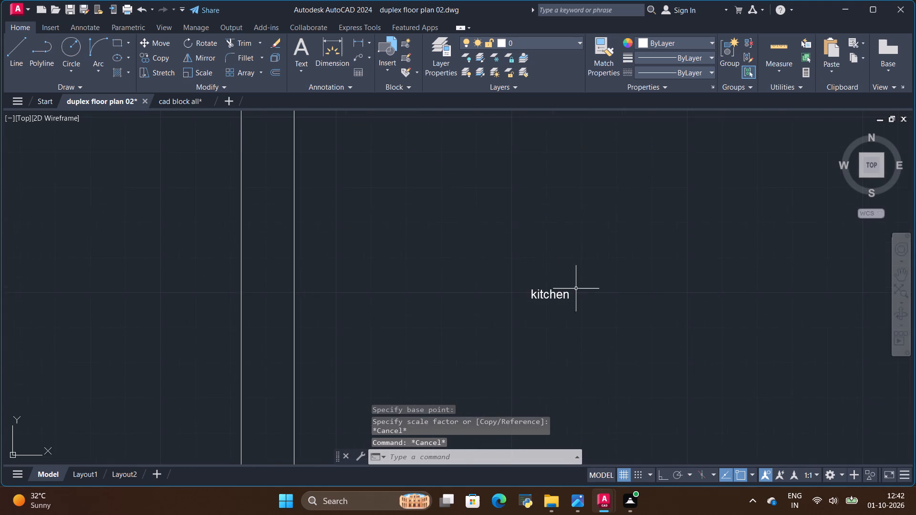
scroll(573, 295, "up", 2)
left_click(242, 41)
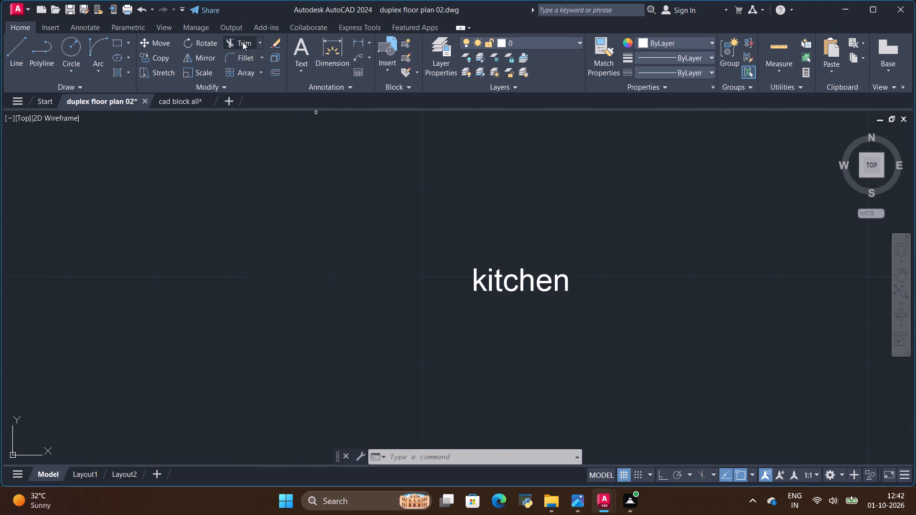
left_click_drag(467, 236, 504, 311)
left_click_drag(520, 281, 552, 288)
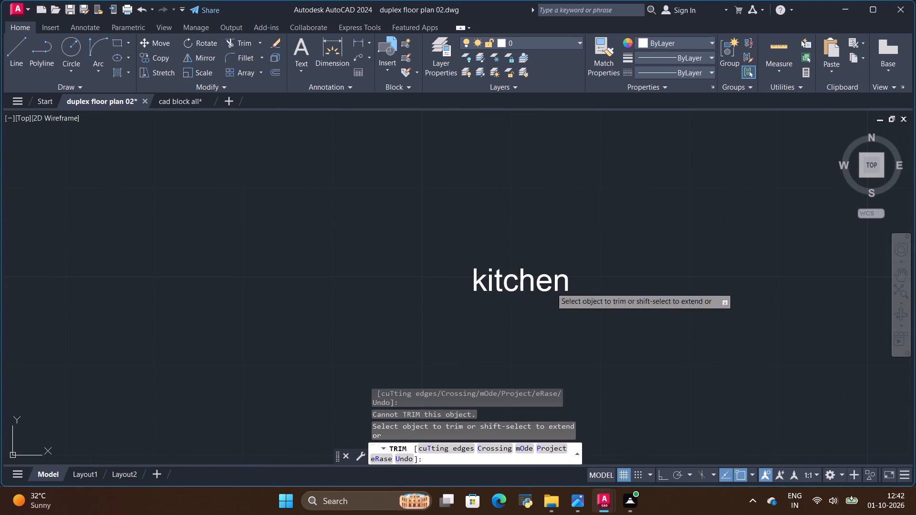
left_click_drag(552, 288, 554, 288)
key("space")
Erase the small "kitchen" multiline text label from the empty room on the ground floor plan.
left_click(517, 283)
left_click(512, 285)
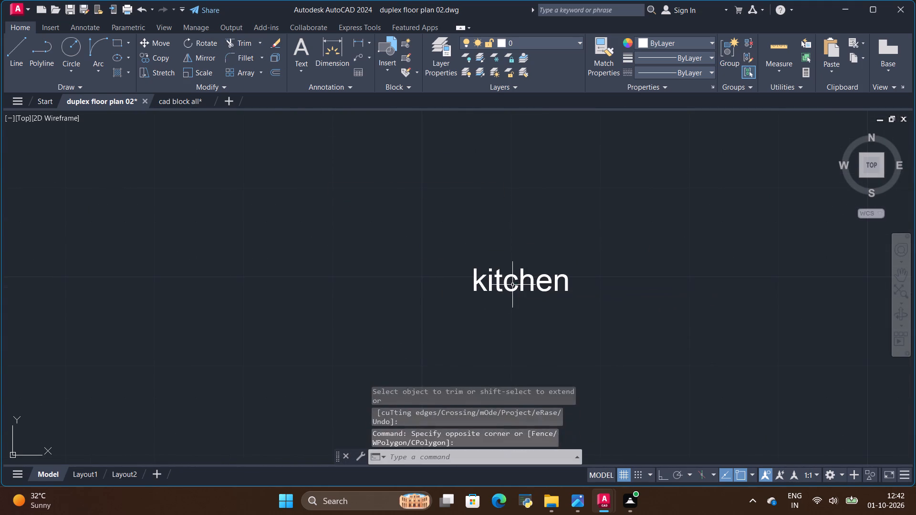
left_click(500, 293)
right_click(500, 294)
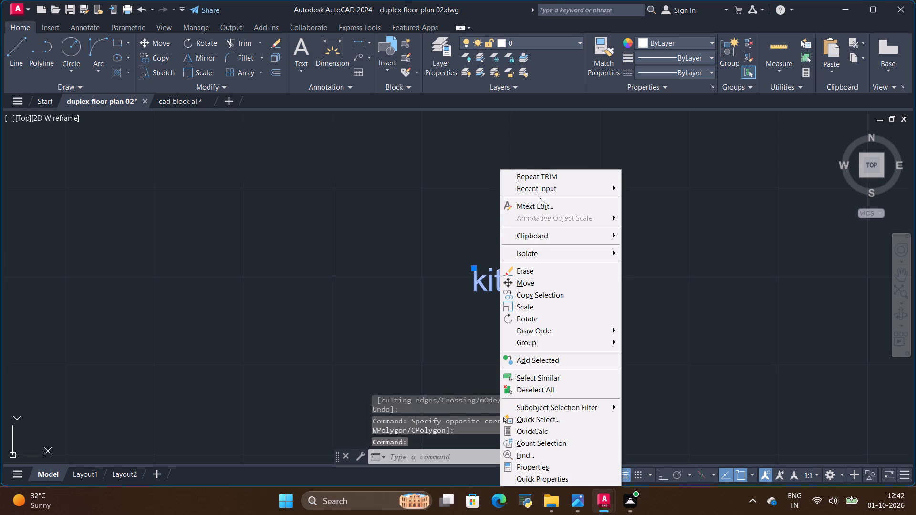
left_click(536, 271)
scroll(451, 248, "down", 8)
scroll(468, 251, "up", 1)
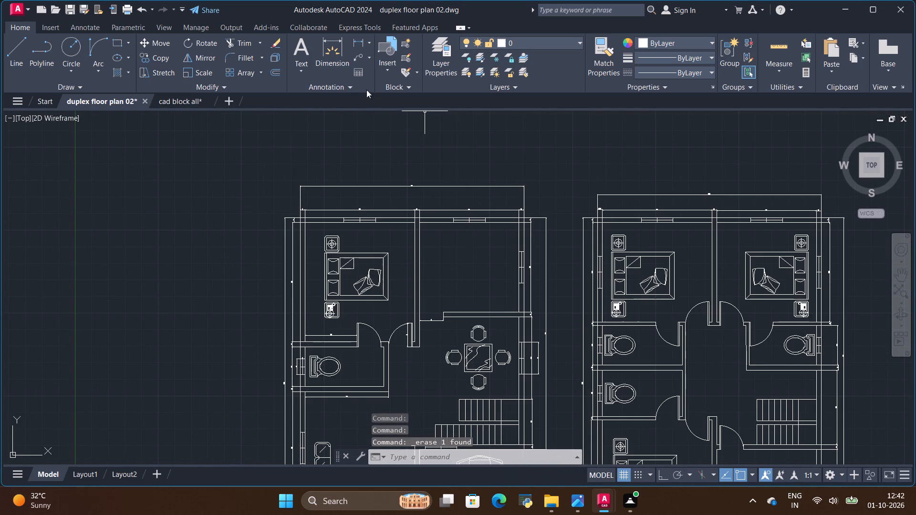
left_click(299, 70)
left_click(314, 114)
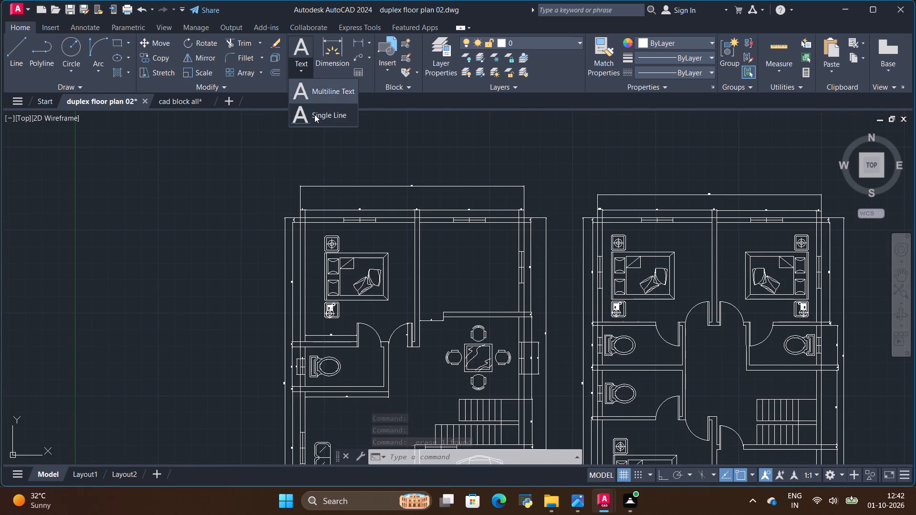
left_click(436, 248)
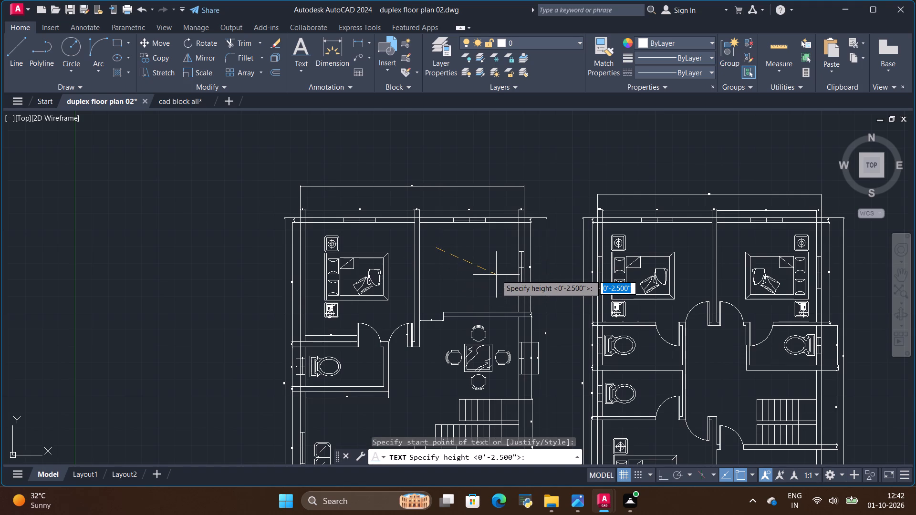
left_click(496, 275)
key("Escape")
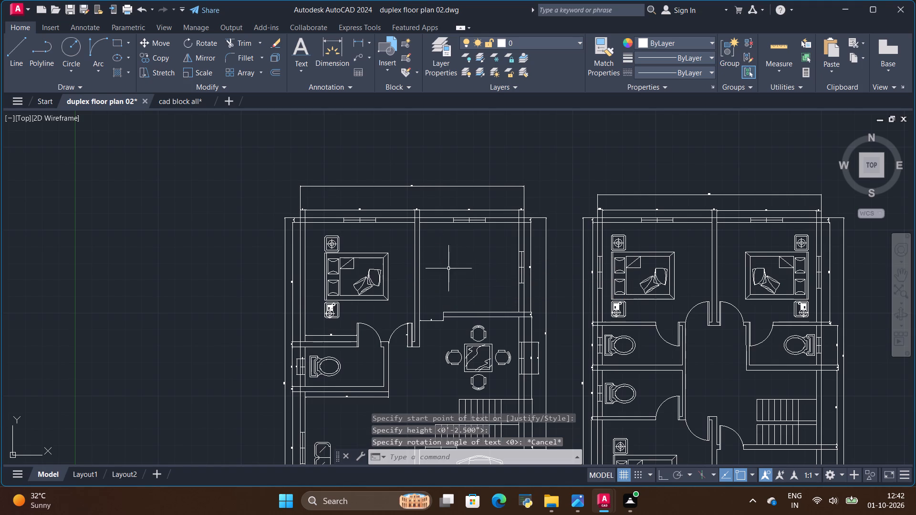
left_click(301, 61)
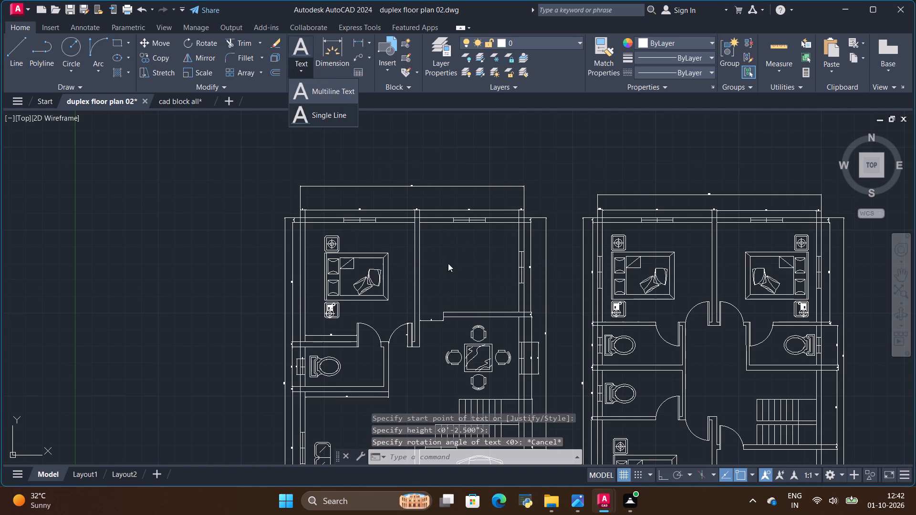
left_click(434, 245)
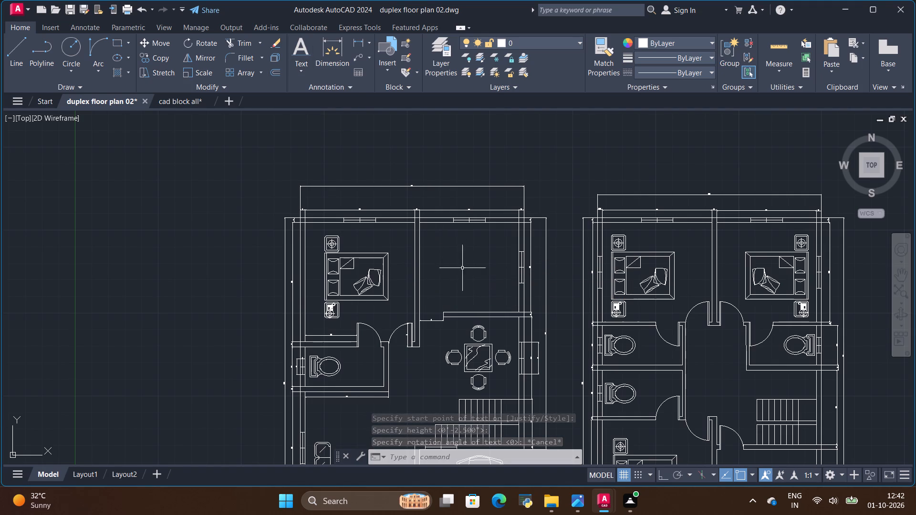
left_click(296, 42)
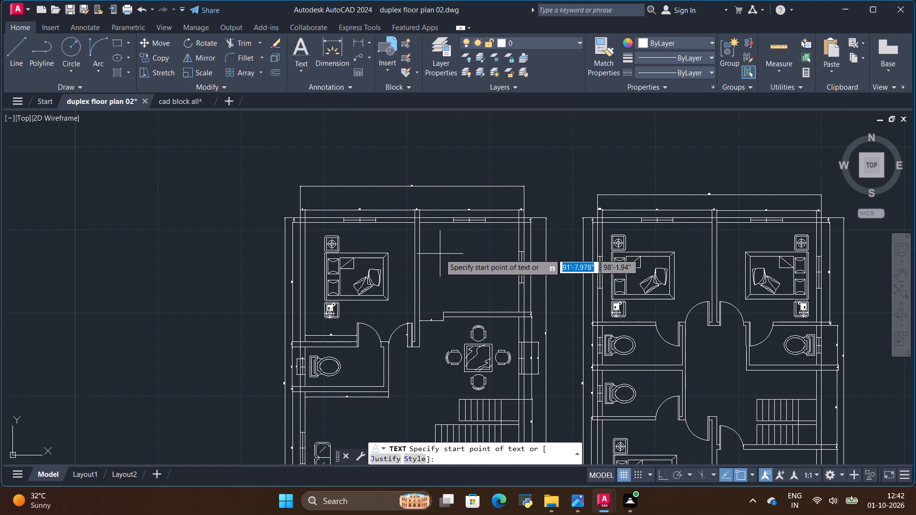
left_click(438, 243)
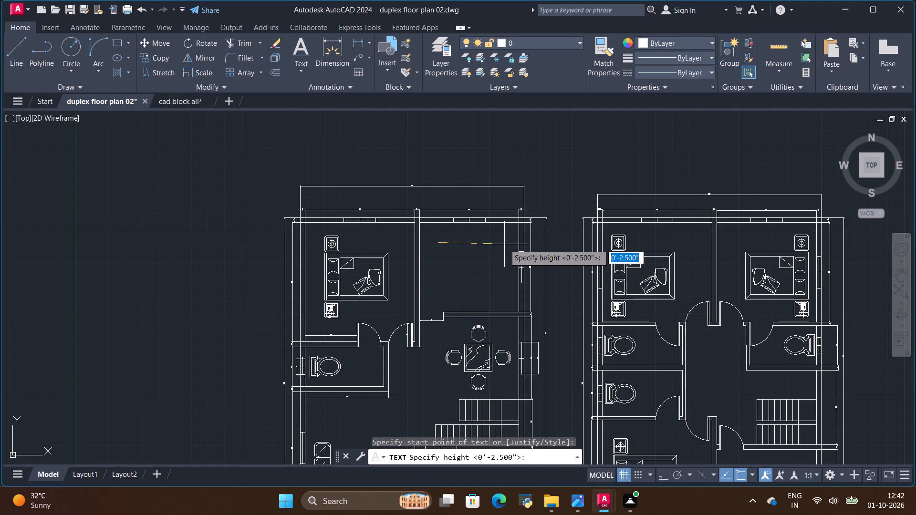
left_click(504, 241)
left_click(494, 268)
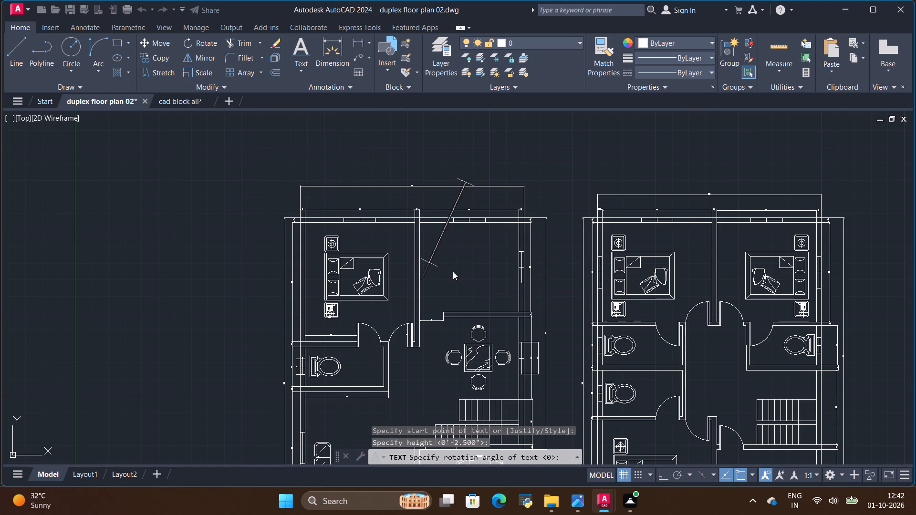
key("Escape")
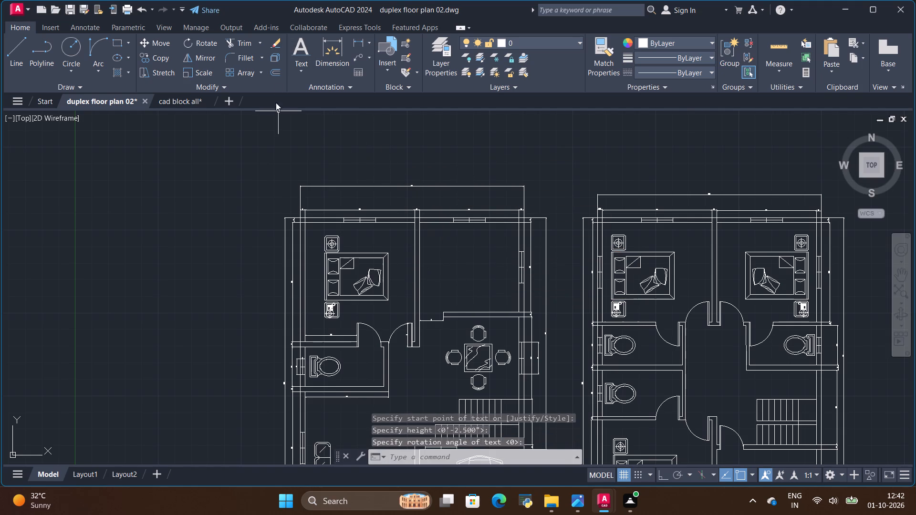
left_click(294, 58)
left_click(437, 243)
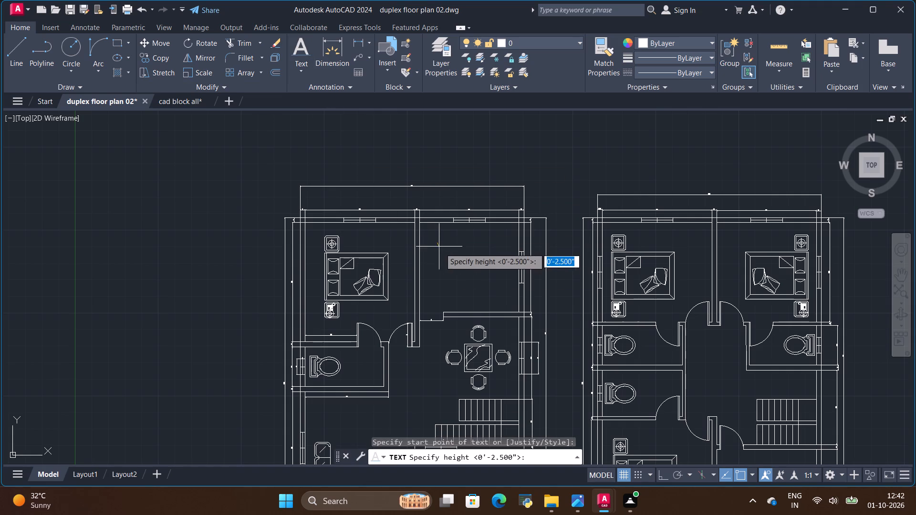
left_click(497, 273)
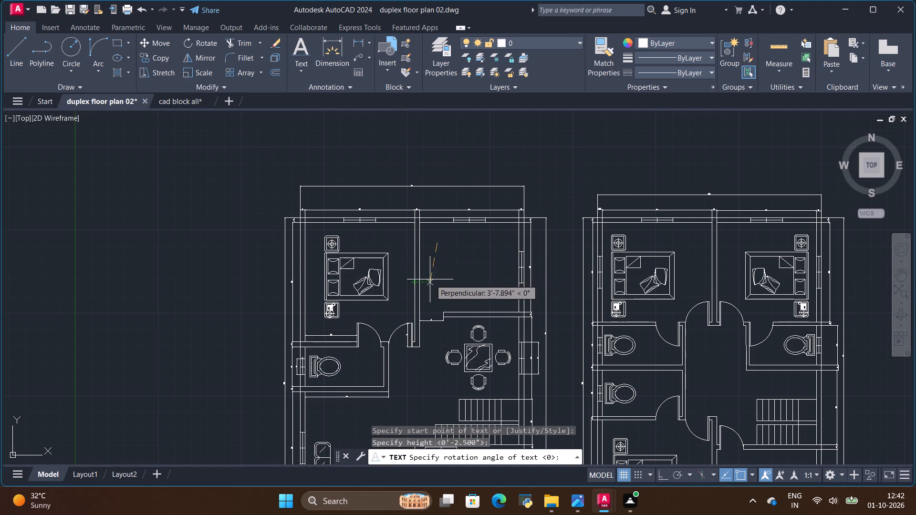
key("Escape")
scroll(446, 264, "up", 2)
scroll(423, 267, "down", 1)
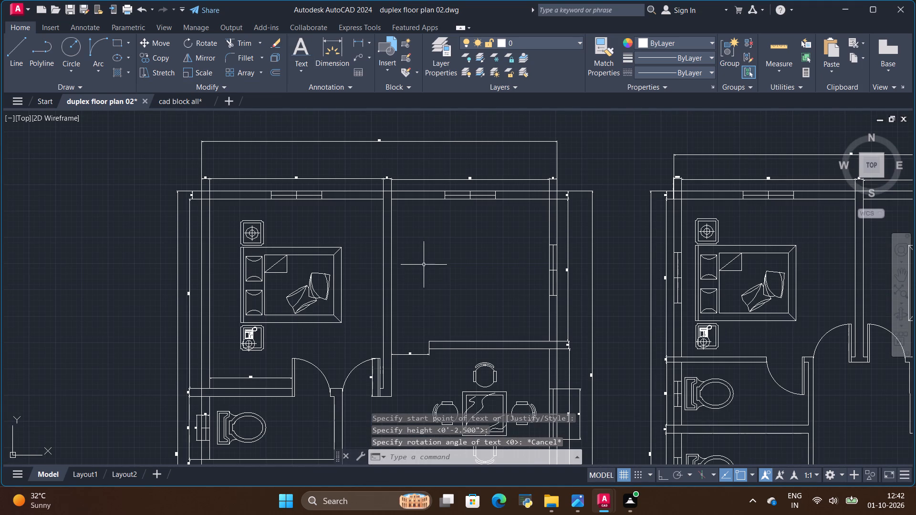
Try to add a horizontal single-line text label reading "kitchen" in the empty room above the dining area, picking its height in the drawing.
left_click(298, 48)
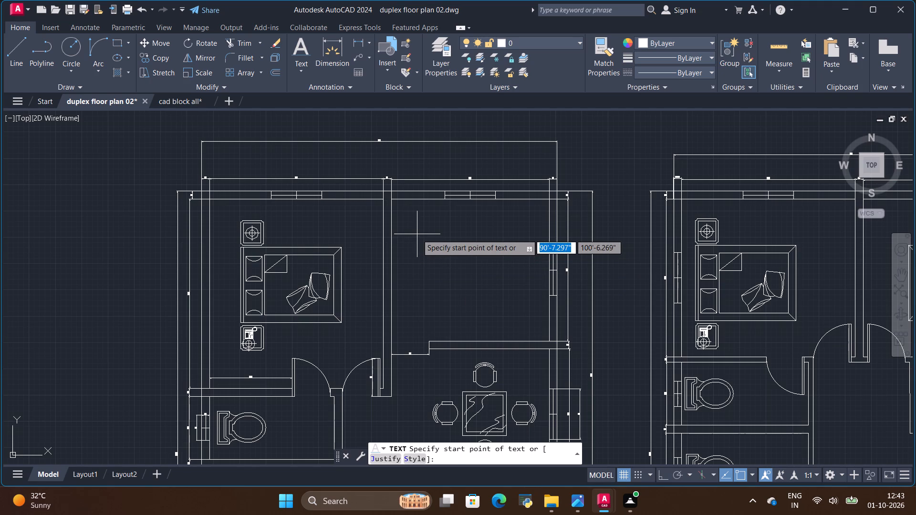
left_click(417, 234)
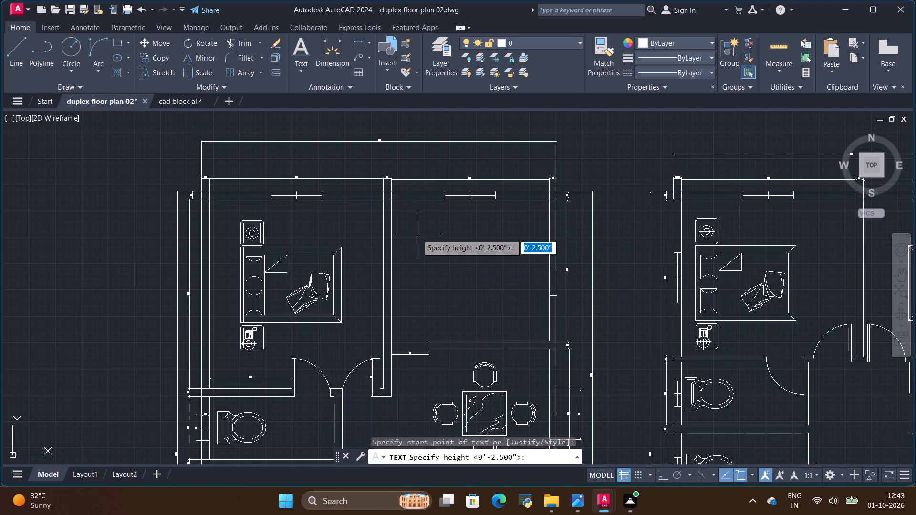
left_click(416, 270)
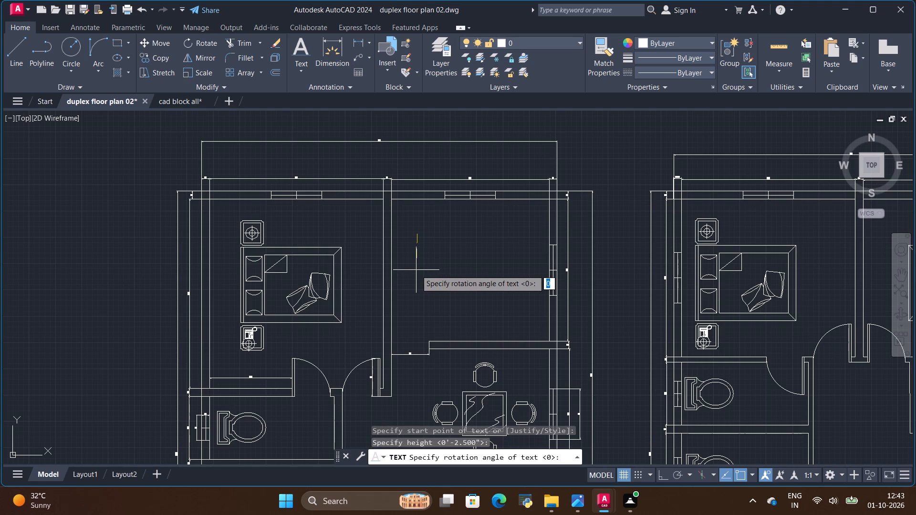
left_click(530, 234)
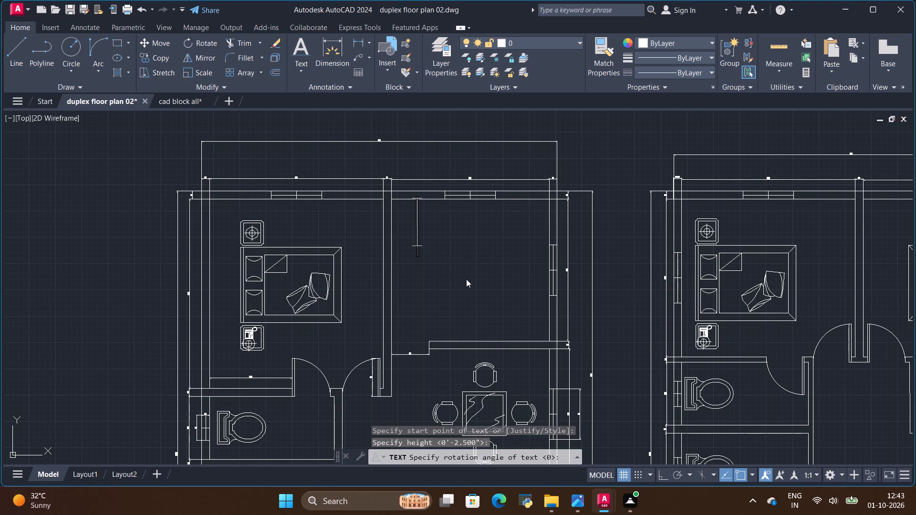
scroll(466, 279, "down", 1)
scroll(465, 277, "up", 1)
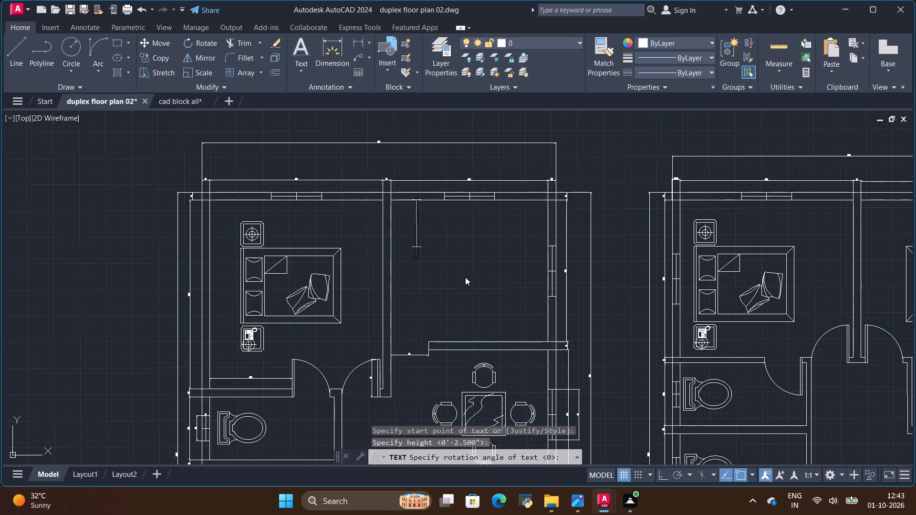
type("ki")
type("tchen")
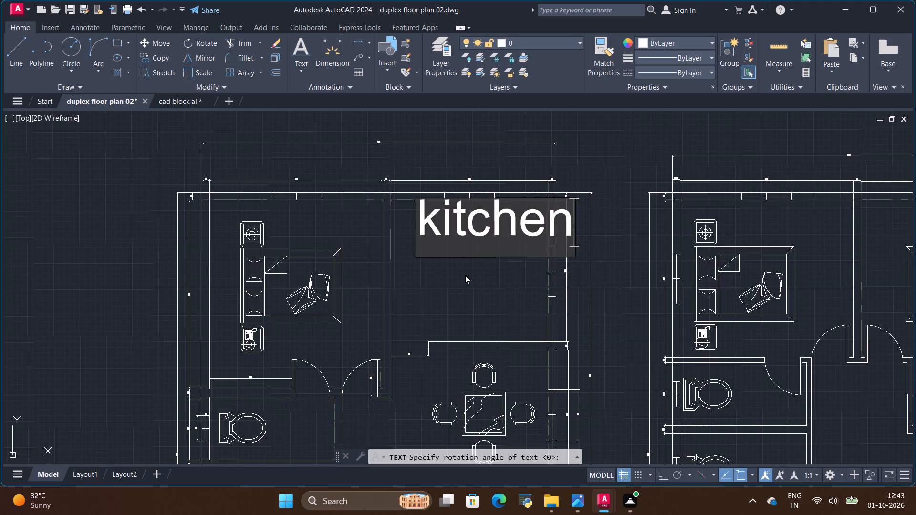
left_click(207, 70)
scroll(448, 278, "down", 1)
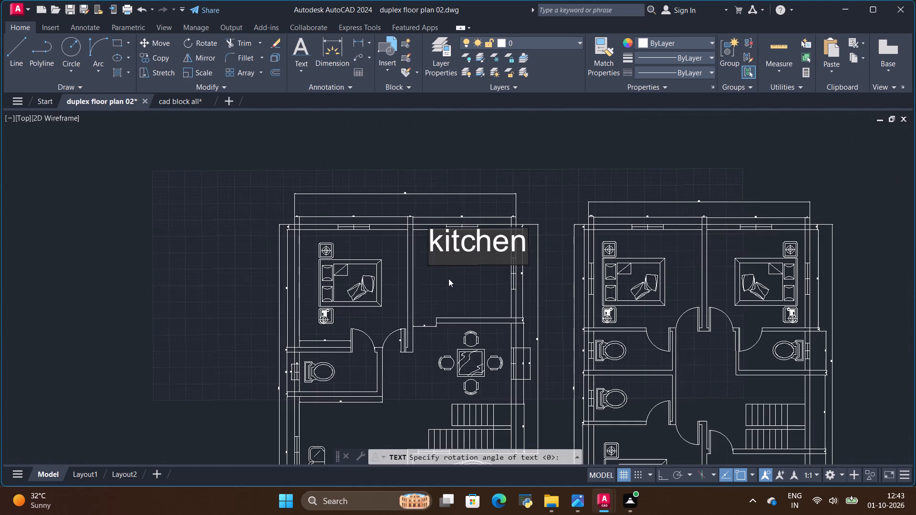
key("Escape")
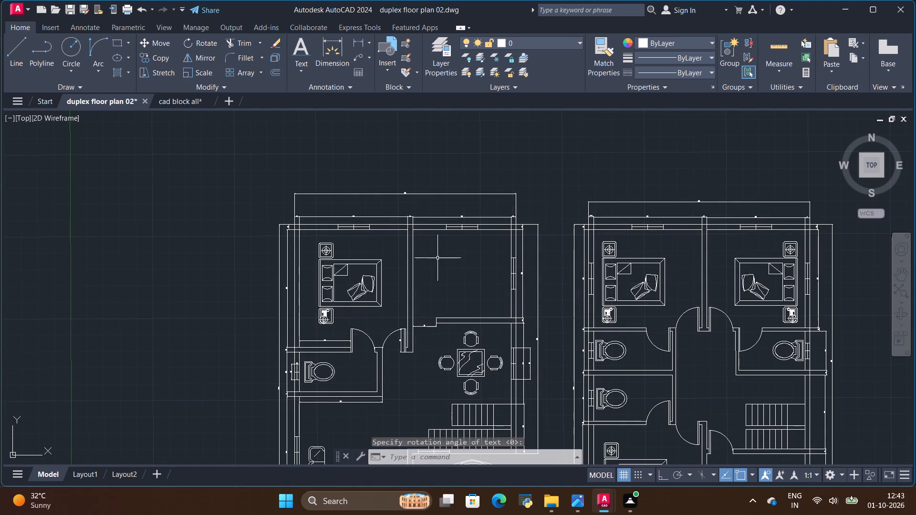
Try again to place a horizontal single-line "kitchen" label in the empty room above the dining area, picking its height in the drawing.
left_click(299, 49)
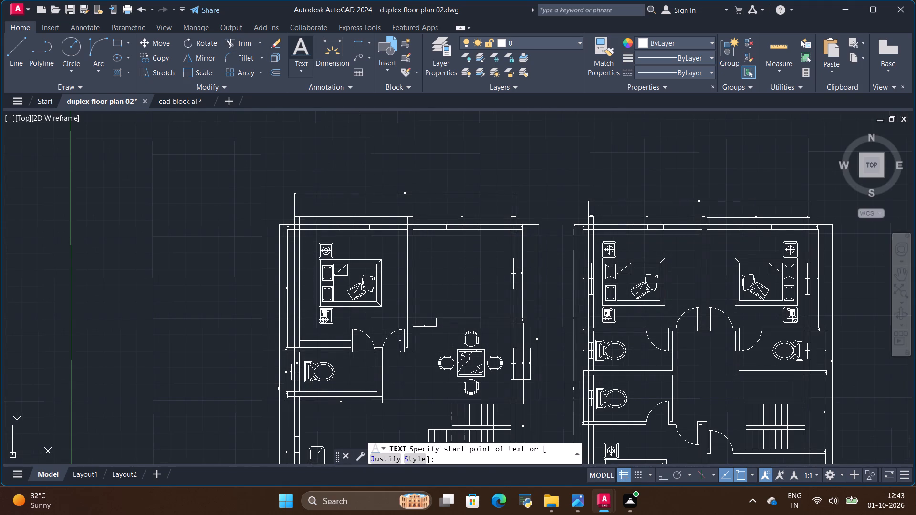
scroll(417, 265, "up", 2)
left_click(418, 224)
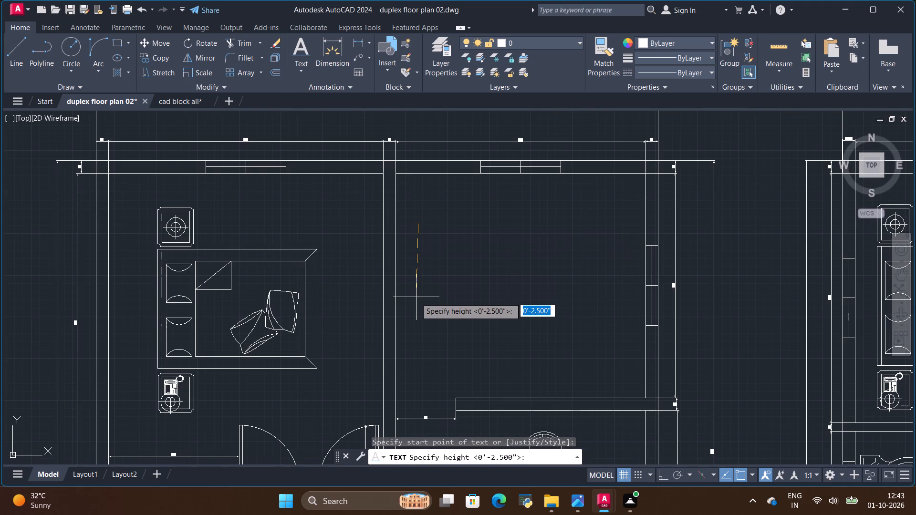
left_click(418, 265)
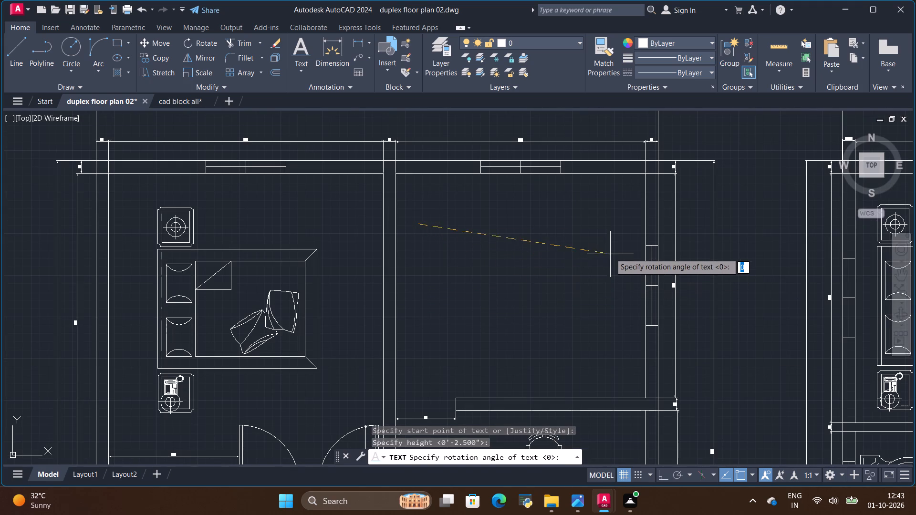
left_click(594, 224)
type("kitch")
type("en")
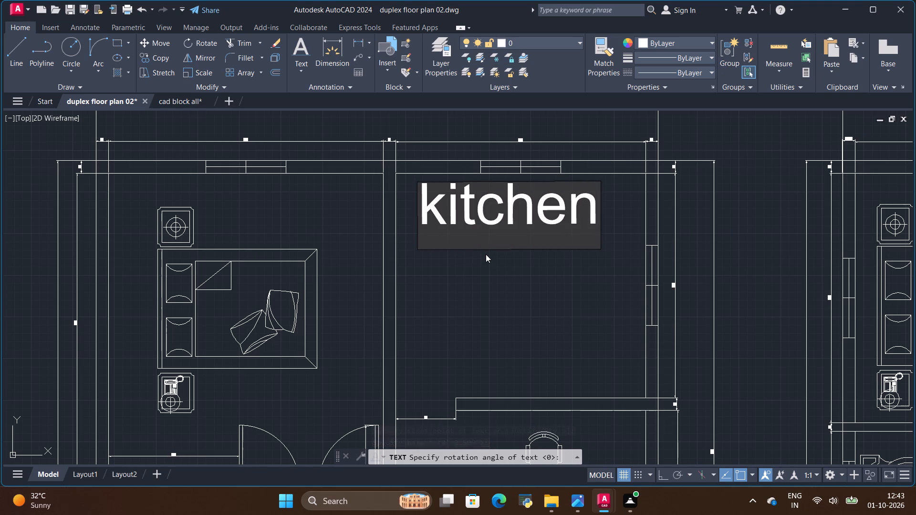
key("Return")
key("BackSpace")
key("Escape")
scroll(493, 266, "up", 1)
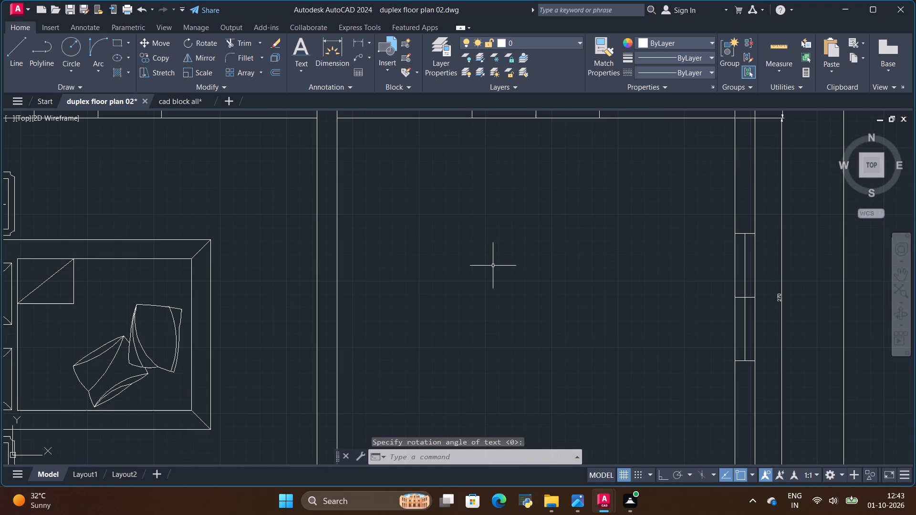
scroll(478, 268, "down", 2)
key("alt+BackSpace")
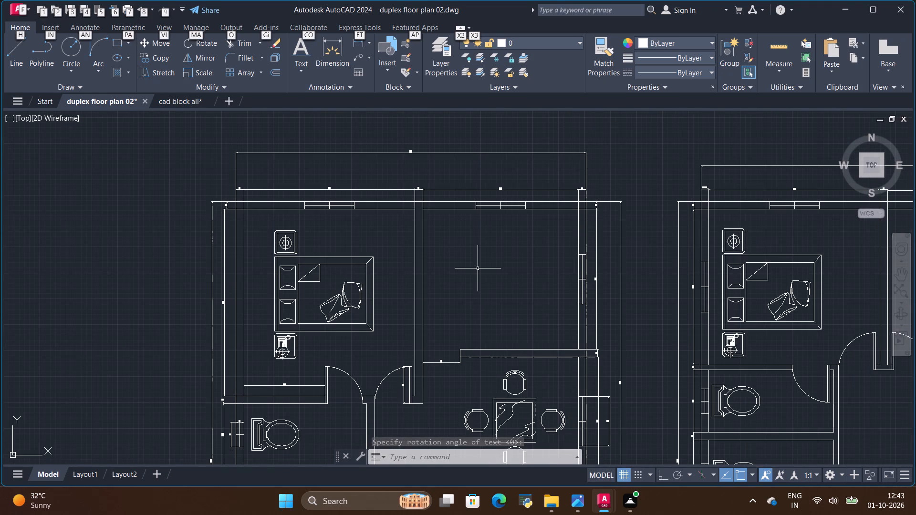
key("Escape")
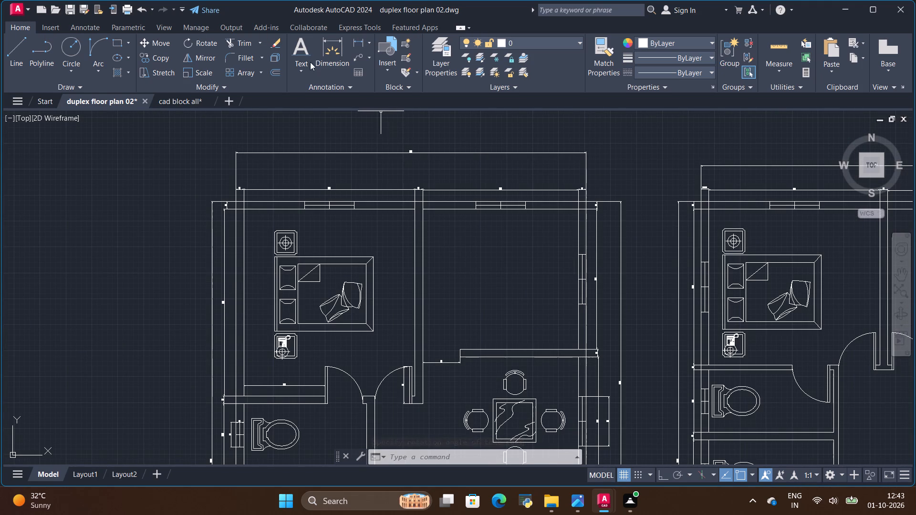
Place a near-horizontal single-line text label reading "kitchen" in the empty room above the dining area, picking its height in the drawing.
left_click(302, 49)
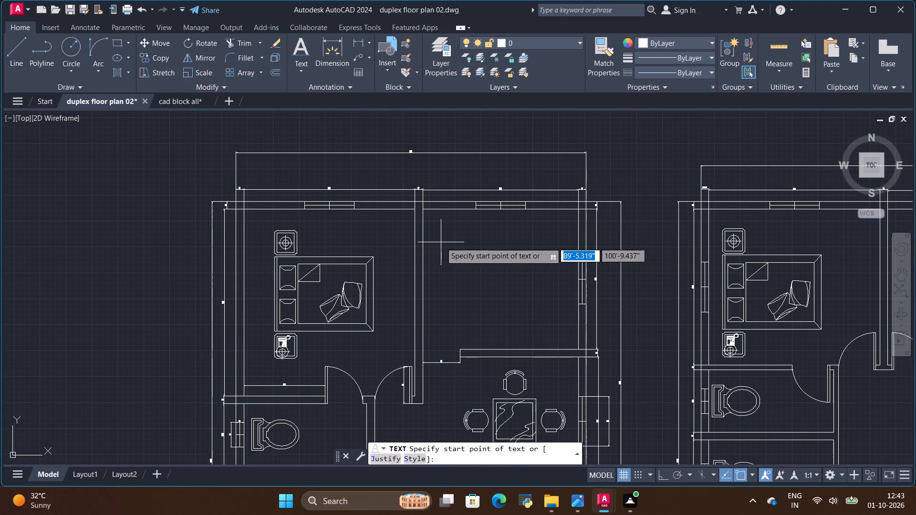
left_click(439, 242)
left_click(439, 283)
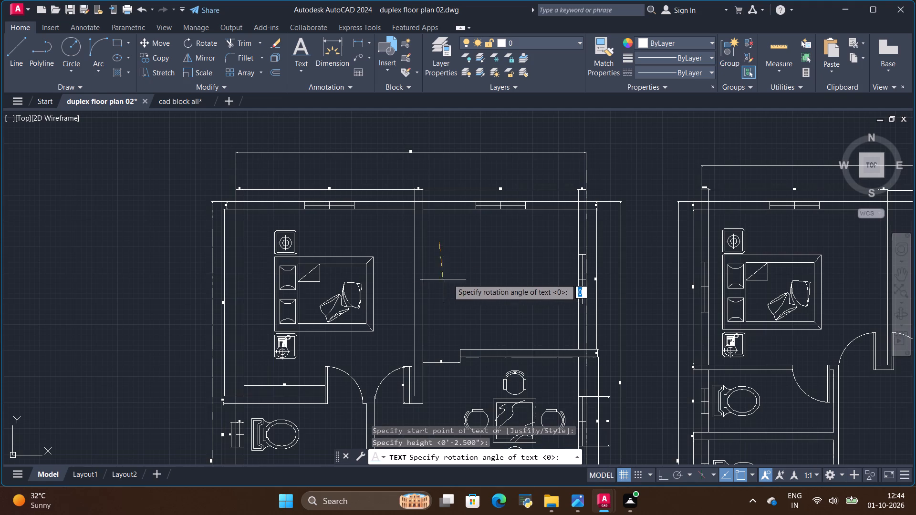
left_click(547, 240)
type("kitchen")
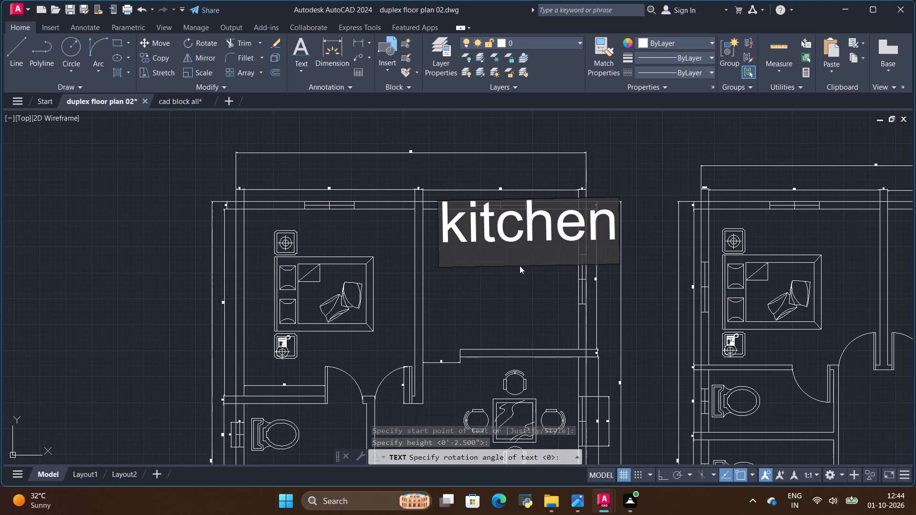
key("Return")
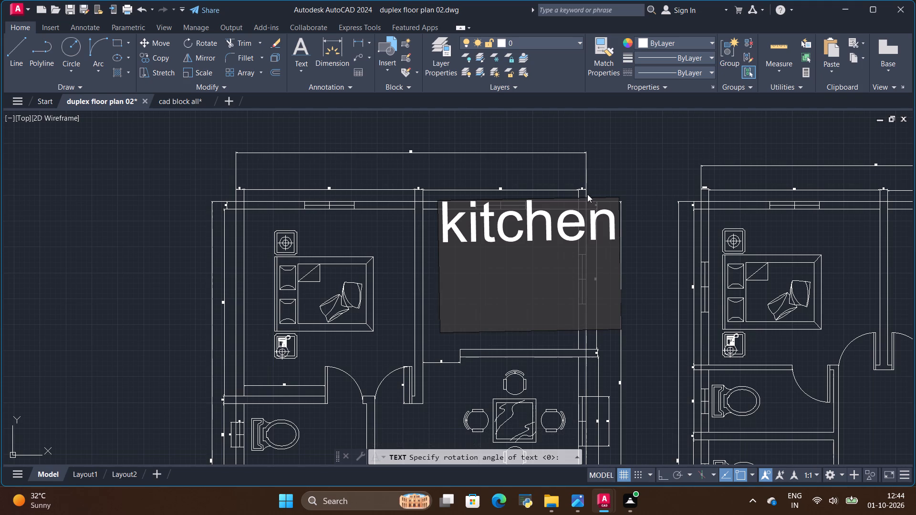
left_click(608, 183)
left_click(495, 238)
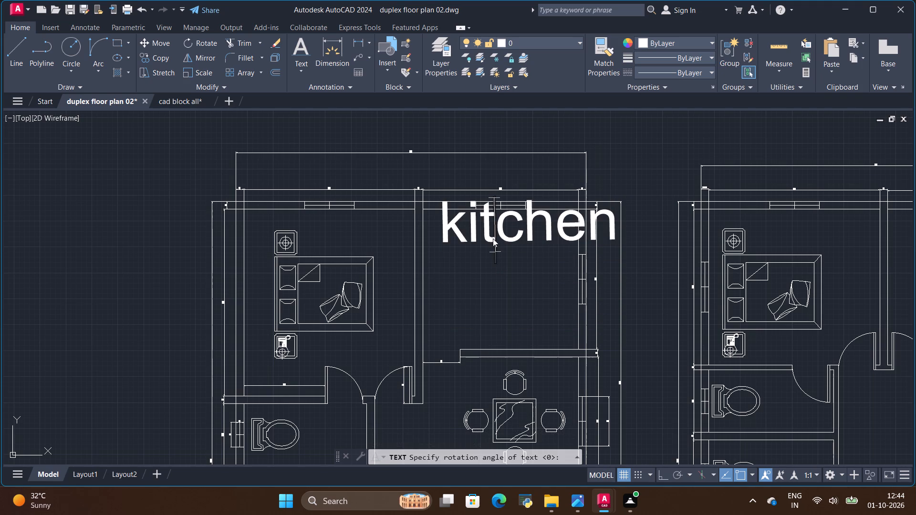
left_click(457, 238)
key("Escape")
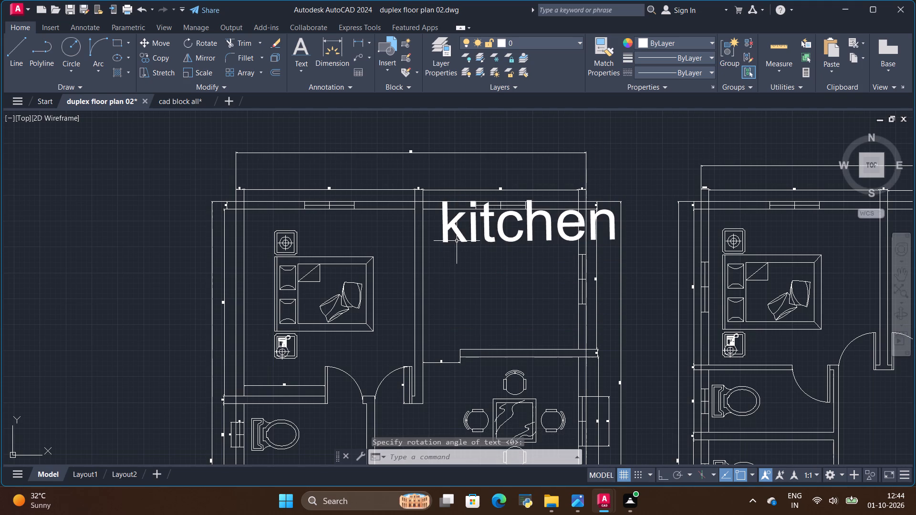
Move the "kitchen" label down from the upper wall so that it sits inside the room above the dining area.
left_click(460, 233)
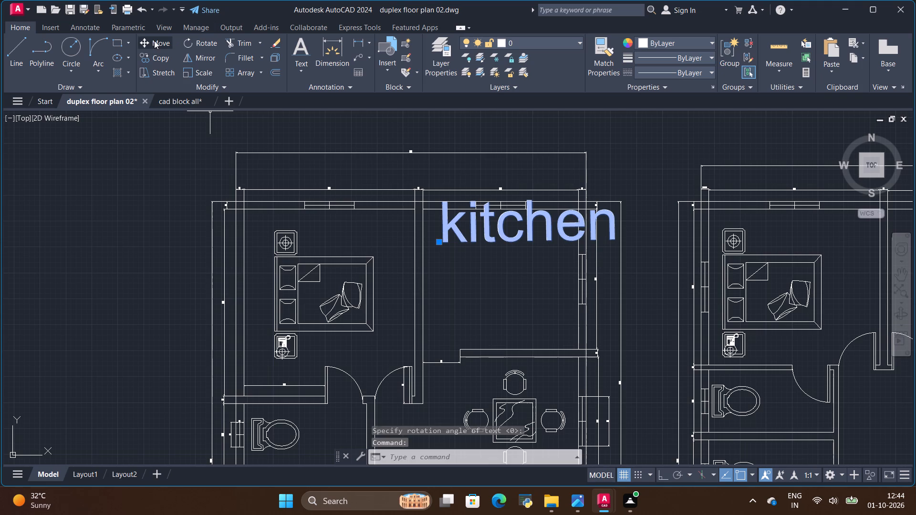
left_click(154, 41)
left_click(442, 243)
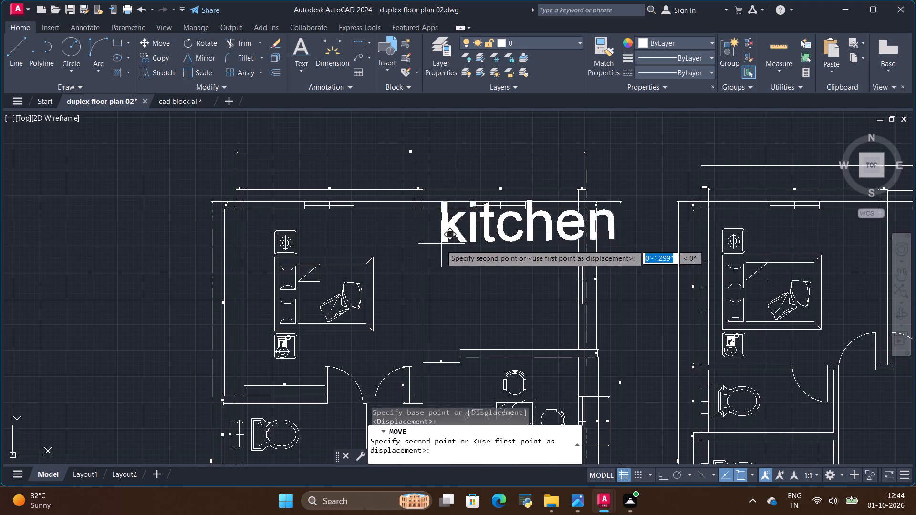
left_click(435, 272)
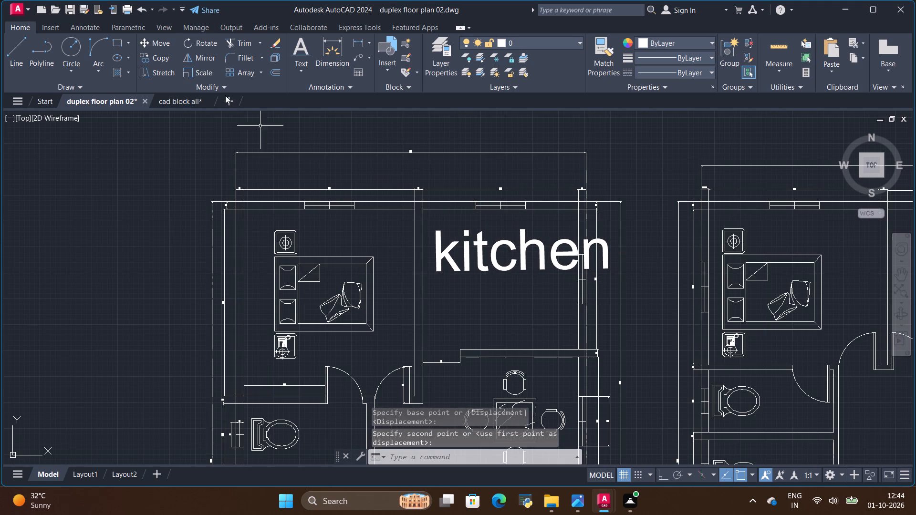
key("Escape")
Scale the "kitchen" label down about its lower-left corner by a factor of about 0.7 to fit between the room's walls.
left_click(484, 257)
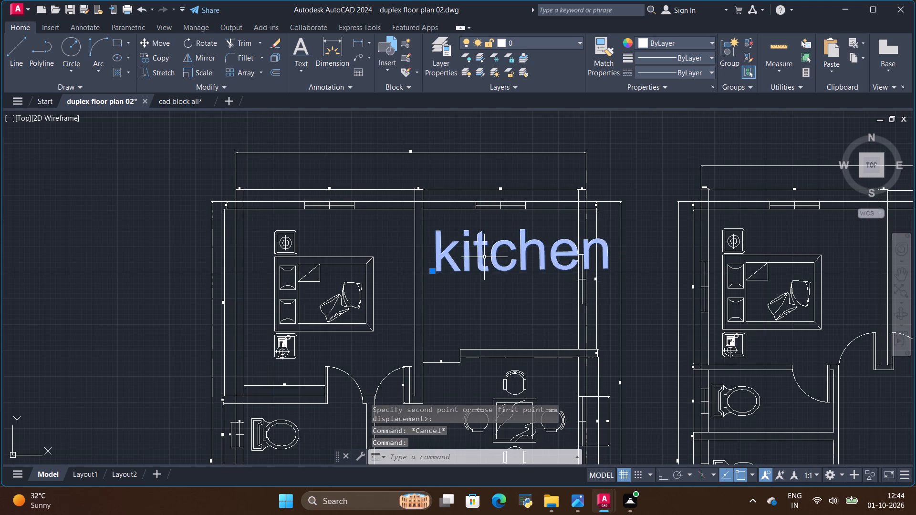
left_click(206, 70)
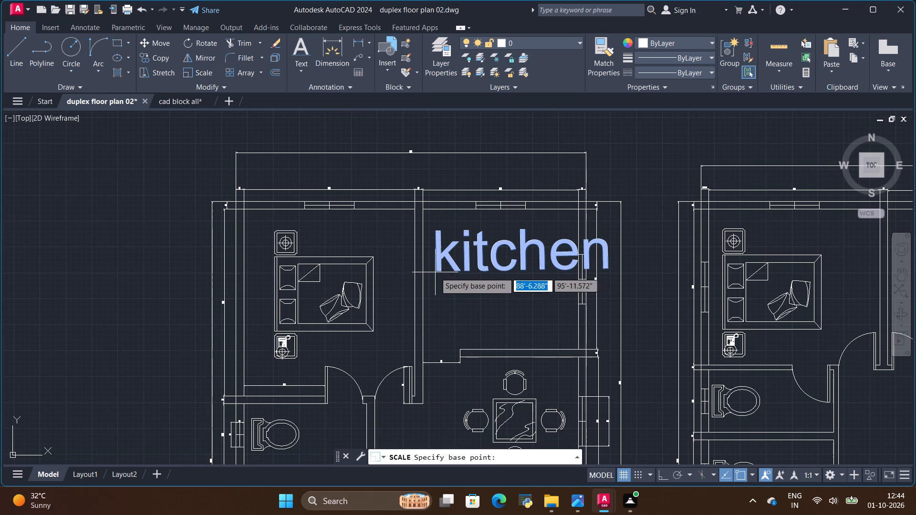
left_click(436, 272)
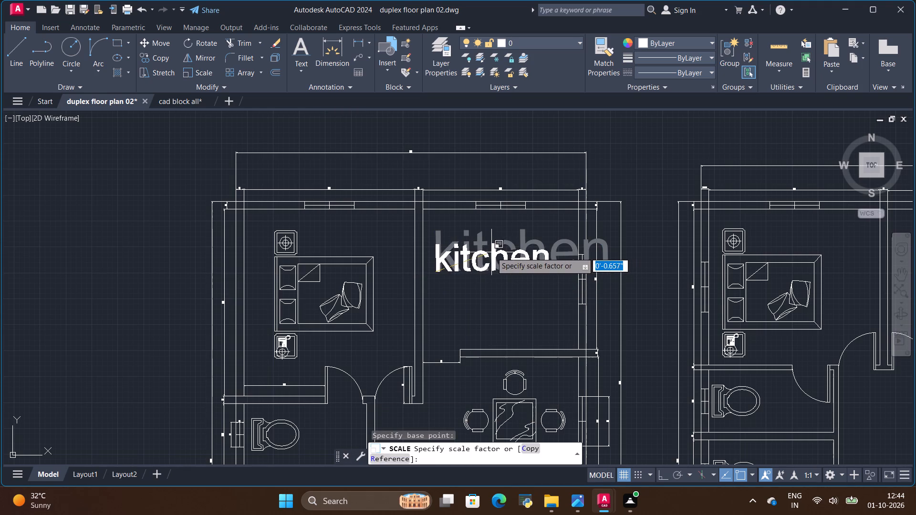
left_click(495, 250)
scroll(359, 182, "down", 3)
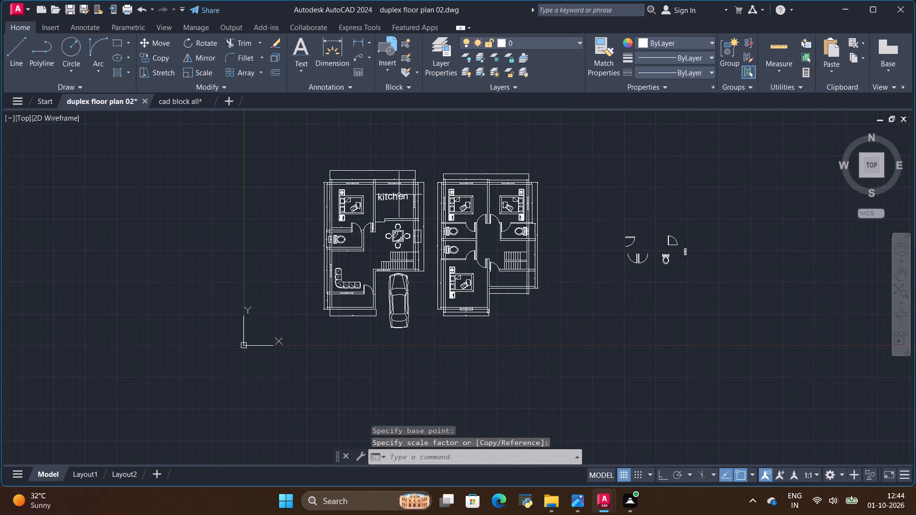
scroll(374, 201, "up", 1)
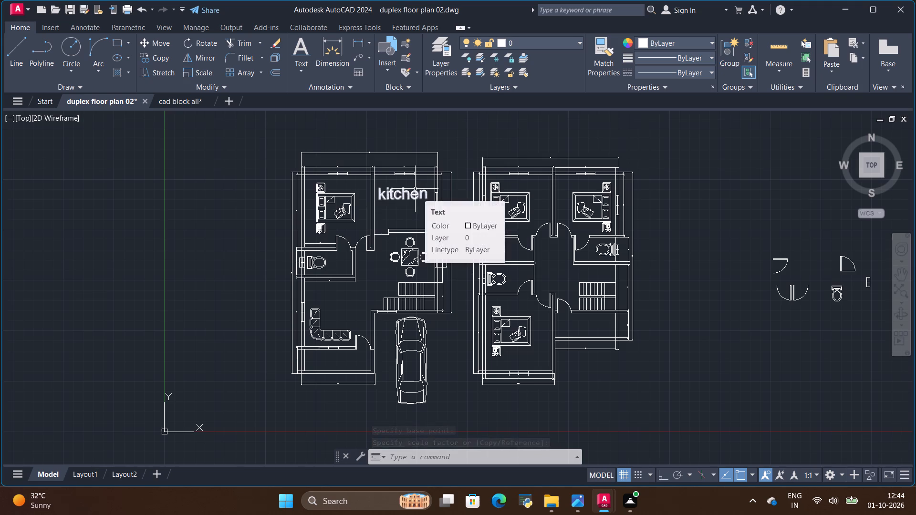
key("Escape")
key("Escape")
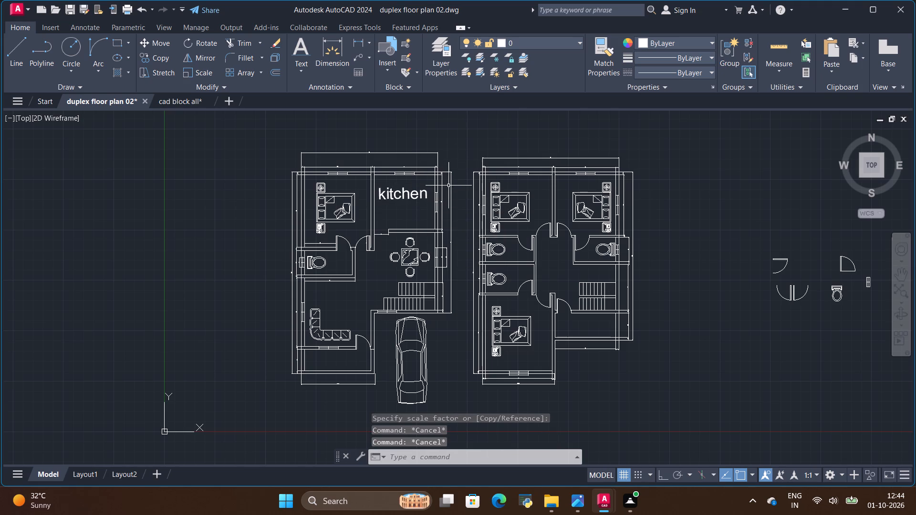
Examine the size and position of the "kitchen" label within its room and against both floor plans.
scroll(448, 186, "up", 2)
scroll(448, 181, "down", 2)
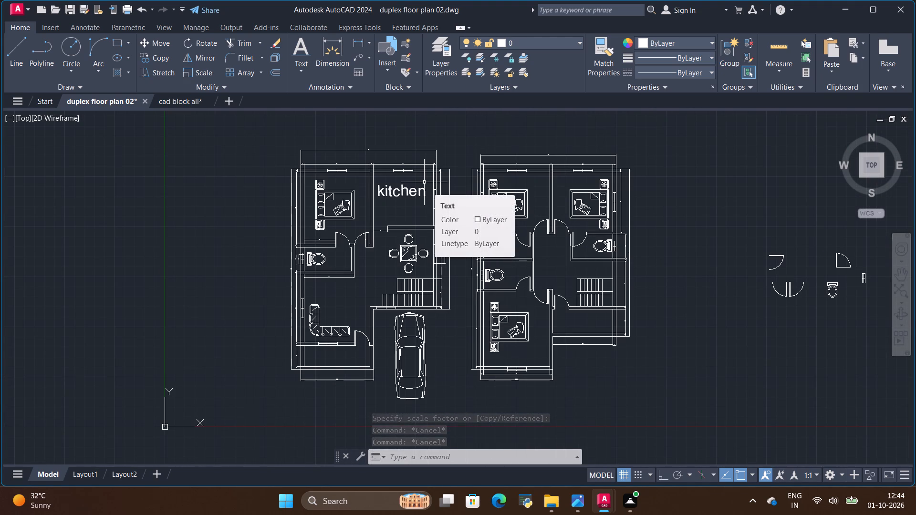
scroll(388, 170, "up", 3)
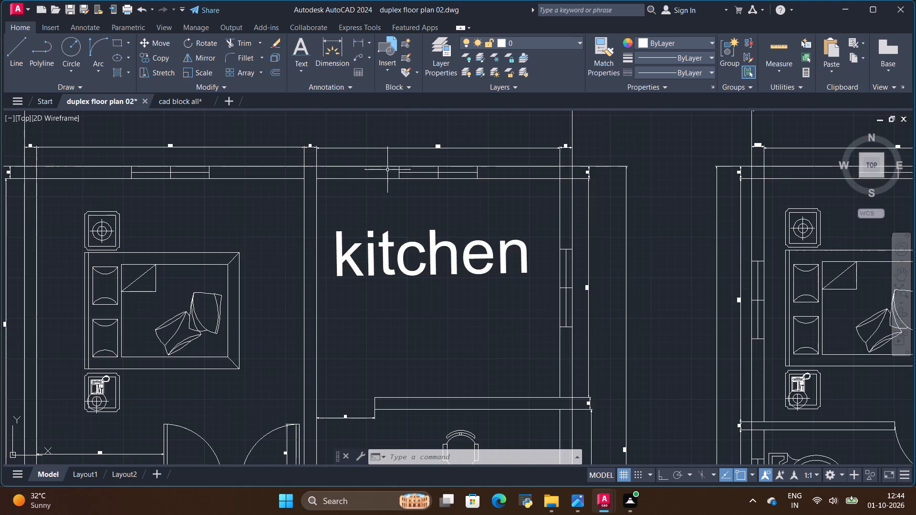
scroll(387, 169, "down", 1)
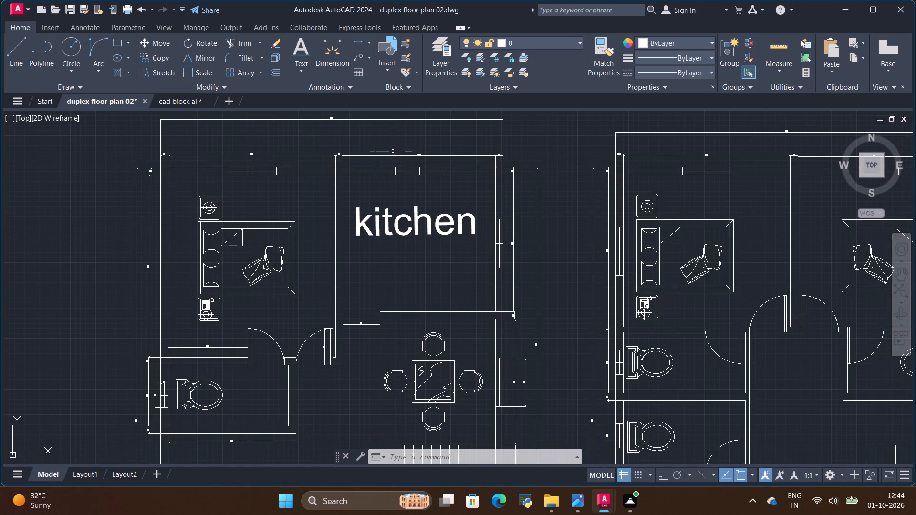
scroll(408, 166, "down", 2)
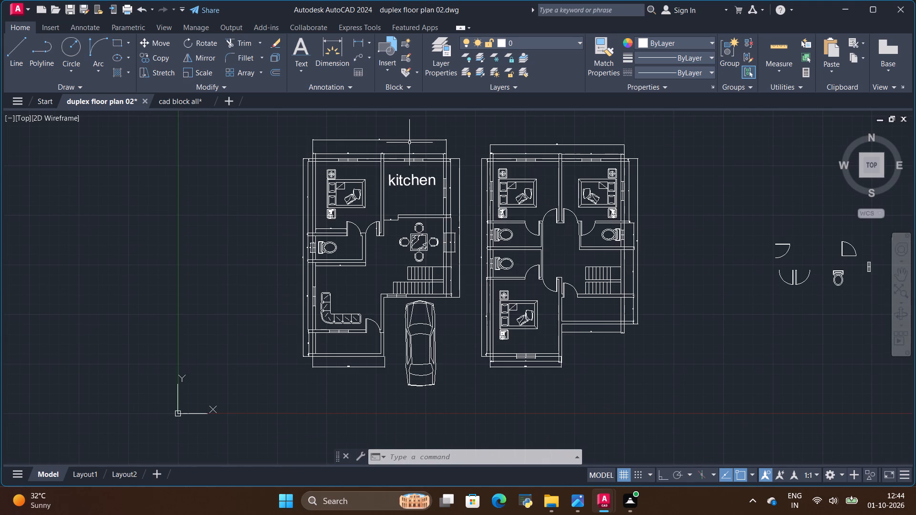
scroll(409, 166, "up", 4)
scroll(409, 166, "down", 1)
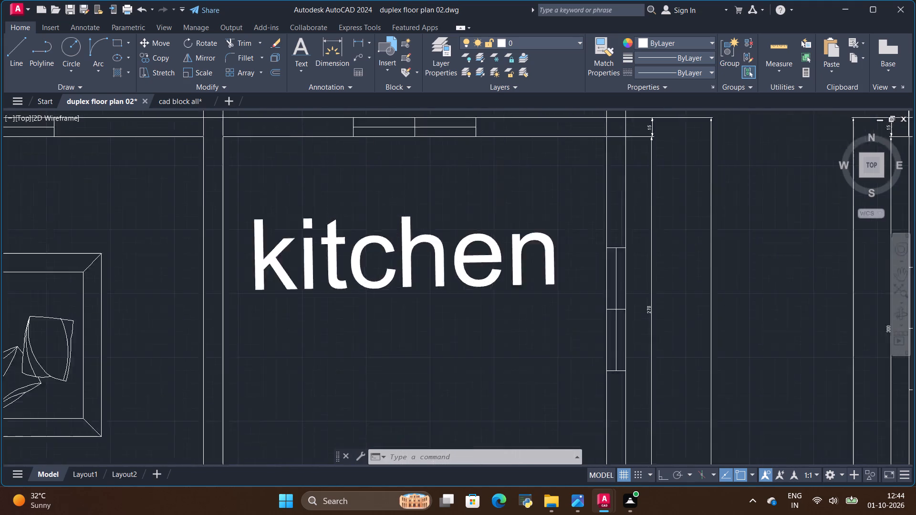
scroll(409, 166, "down", 3)
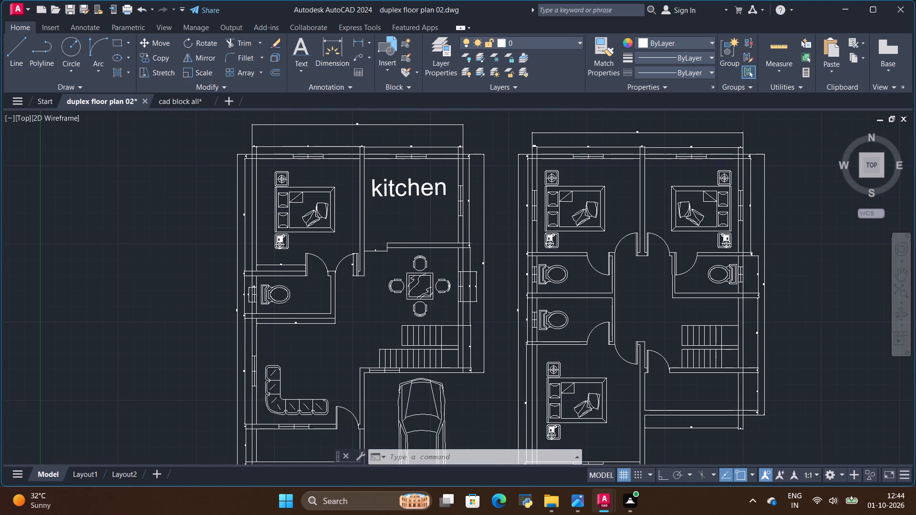
scroll(409, 166, "down", 1)
Switch to the reference image download (18).jpeg and examine the room names and titles on the ground and first floor plans.
key("alt+Tab")
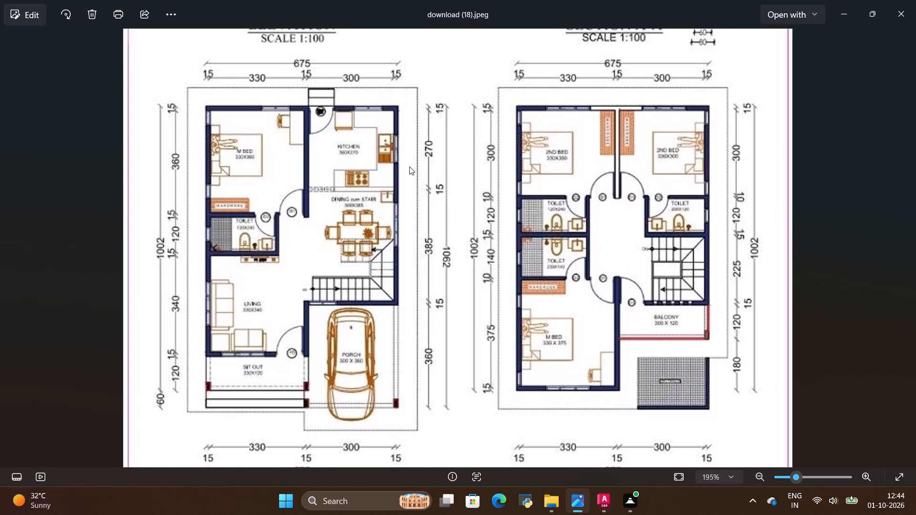
scroll(323, 396, "up", 3)
scroll(285, 342, "down", 6)
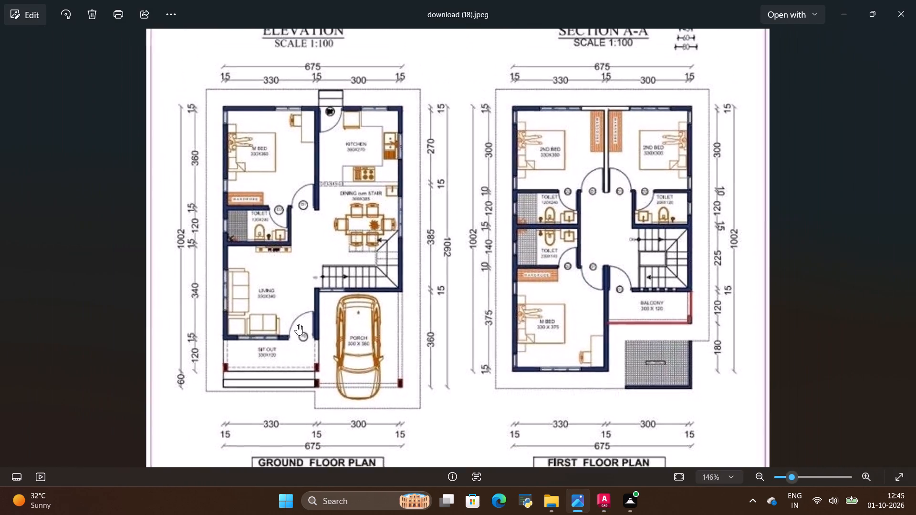
scroll(311, 449, "up", 2)
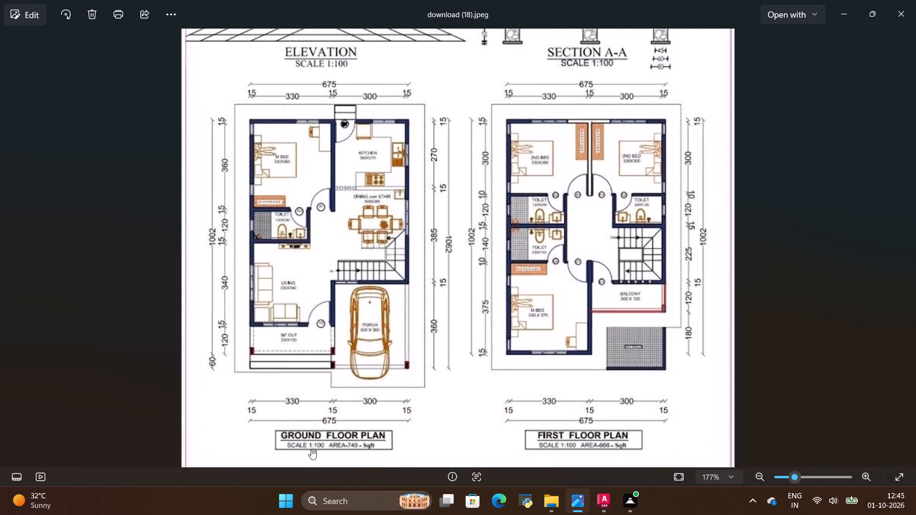
scroll(311, 449, "up", 2)
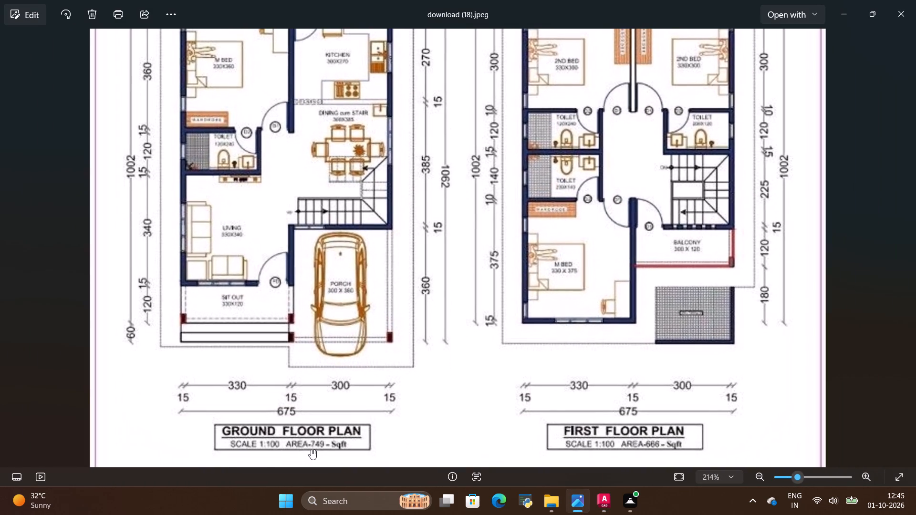
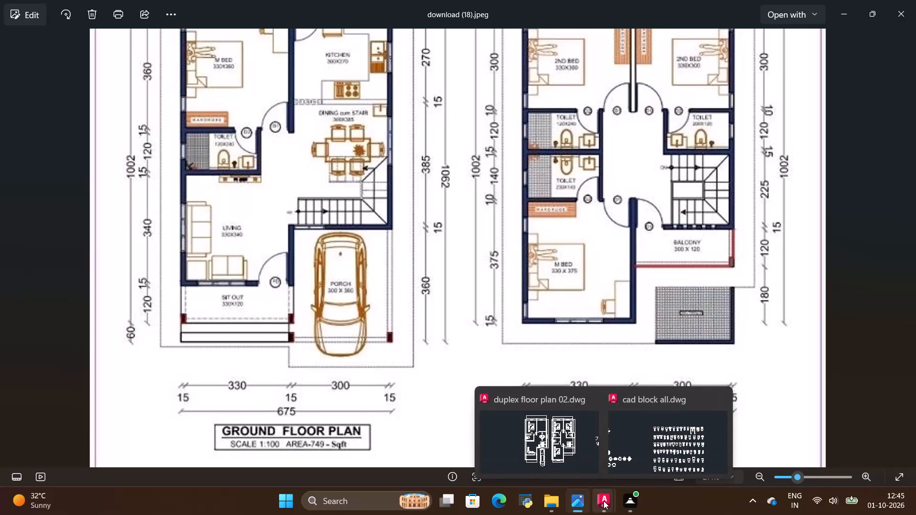
Switch to duplex floor plan 02.dwg and, with ortho on, add the horizontal single-line title "ground floor plan" below the ground floor layout.
left_click(604, 501)
left_click(551, 466)
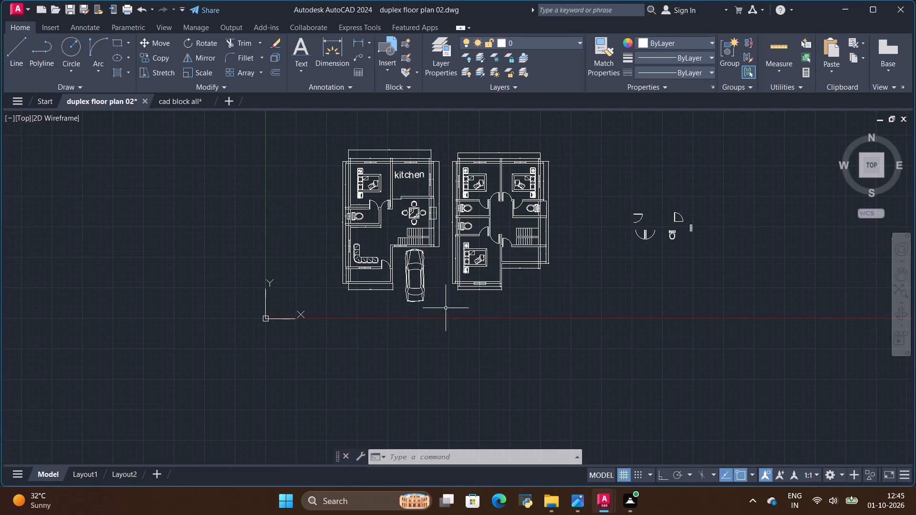
scroll(367, 290, "up", 1)
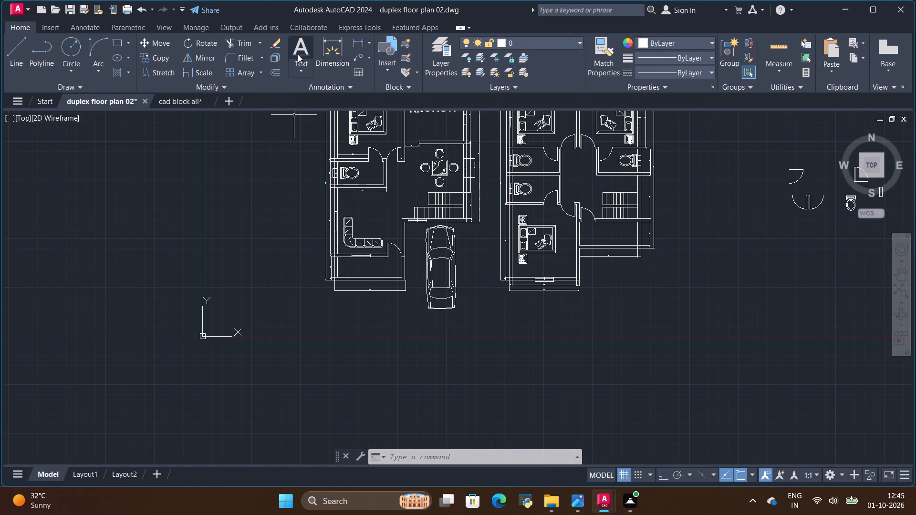
left_click(295, 53)
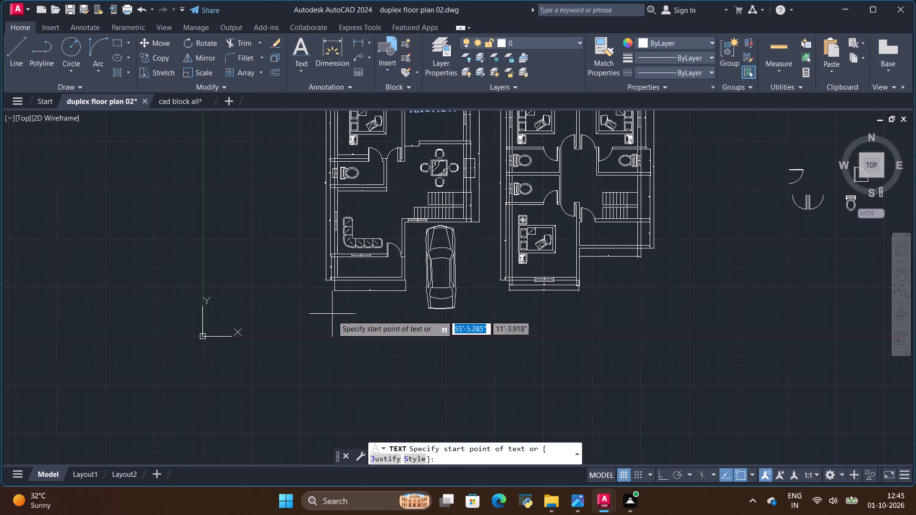
left_click(331, 350)
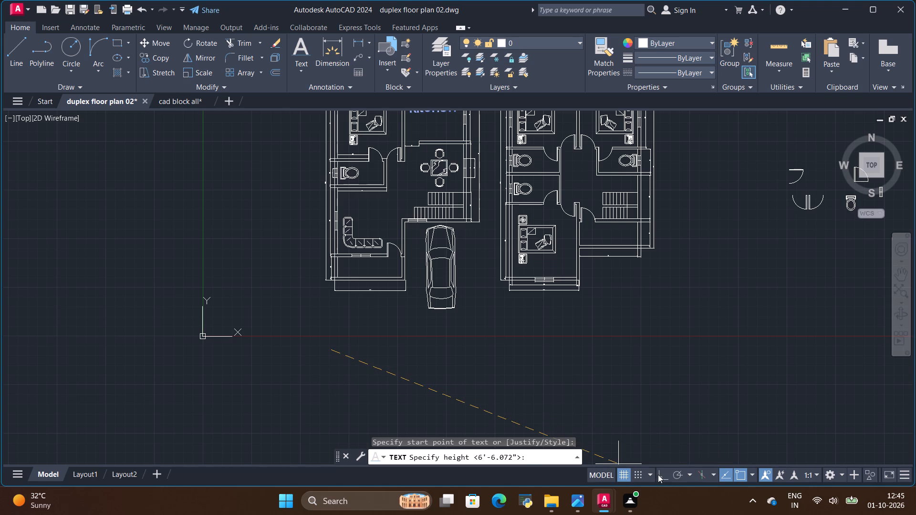
left_click(658, 474)
left_click(329, 378)
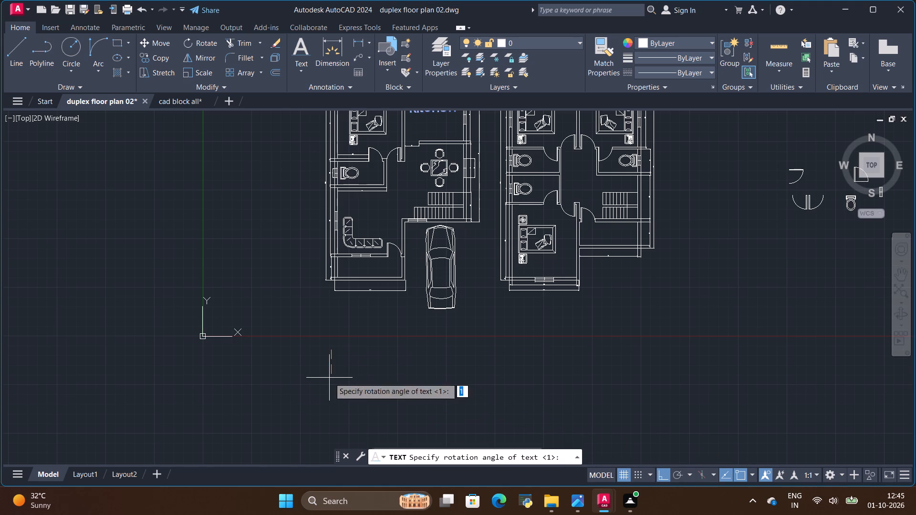
left_click(445, 379)
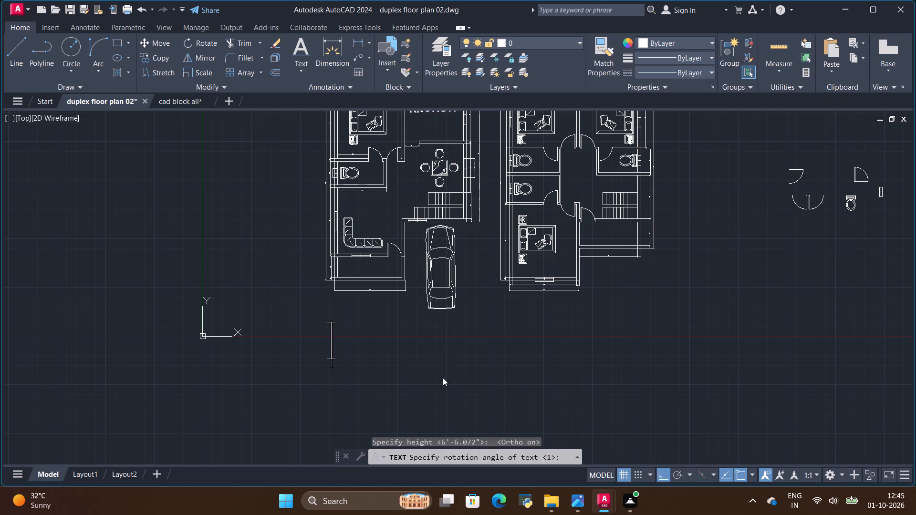
type("ground")
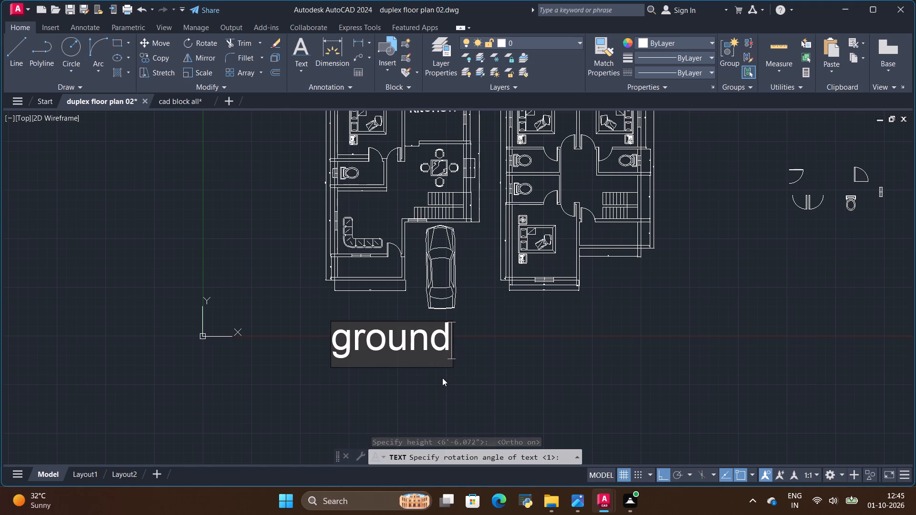
key("space")
type("floor")
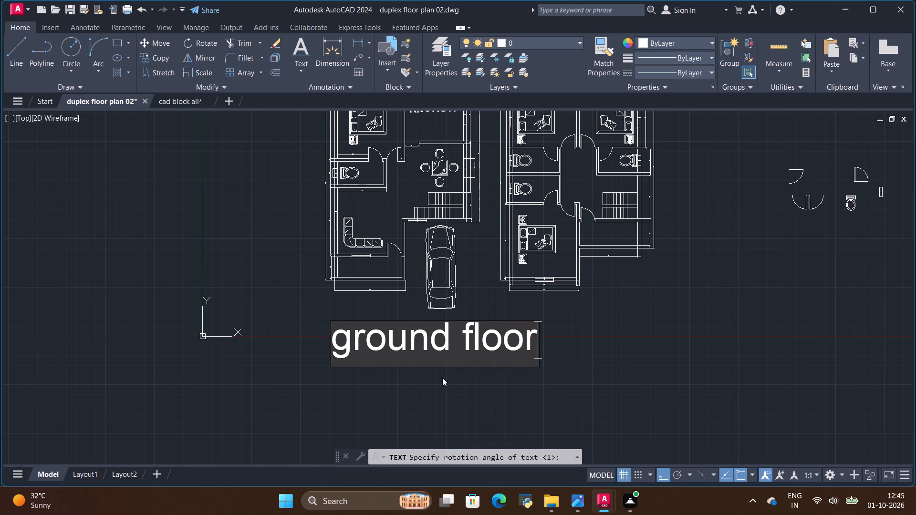
key("space")
type("plan")
key("Return")
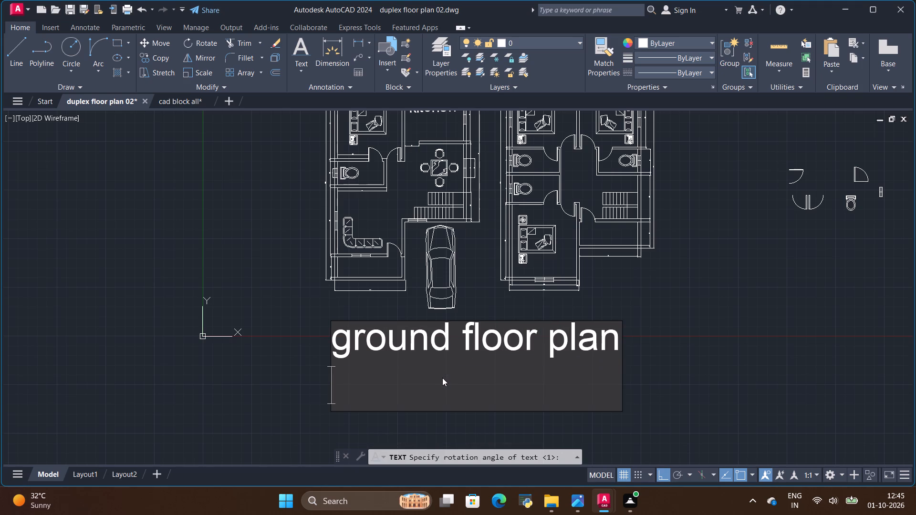
Switch to the reference image download (18).jpeg and examine the scale and area line under the ground floor plan title.
key("alt+Tab")
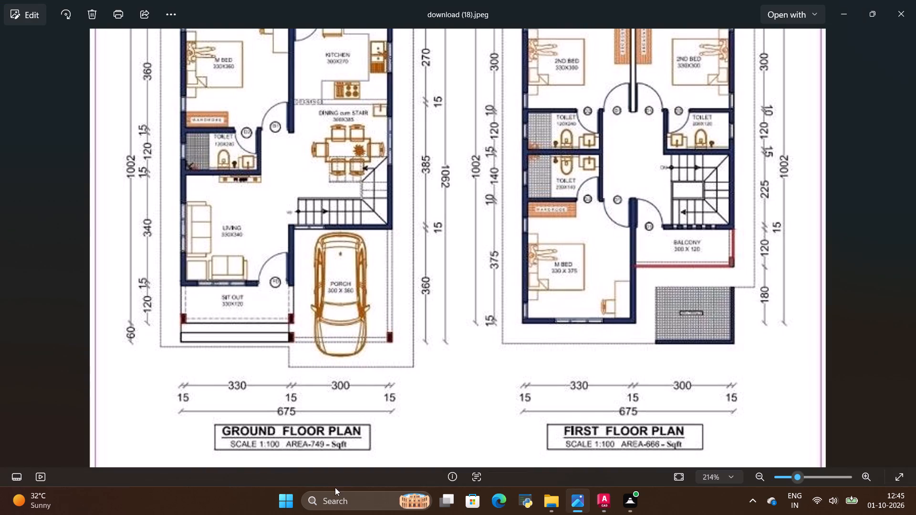
scroll(229, 462, "up", 5)
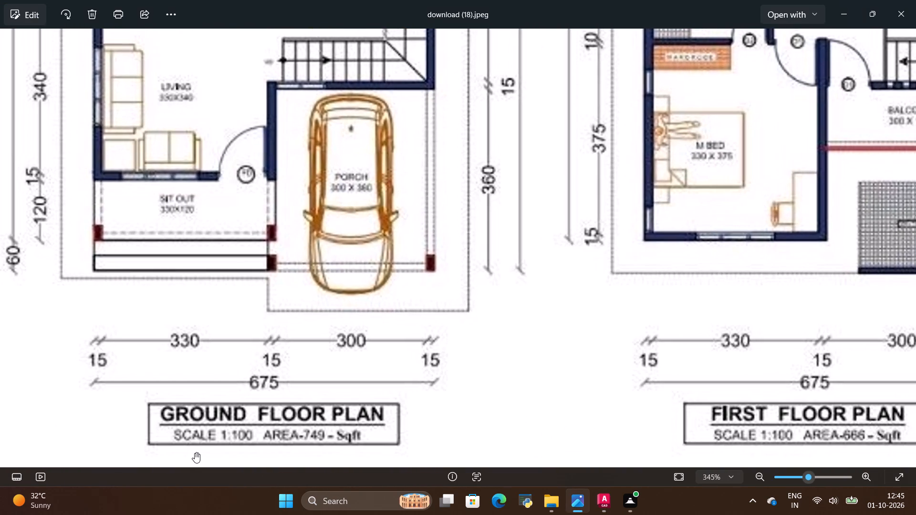
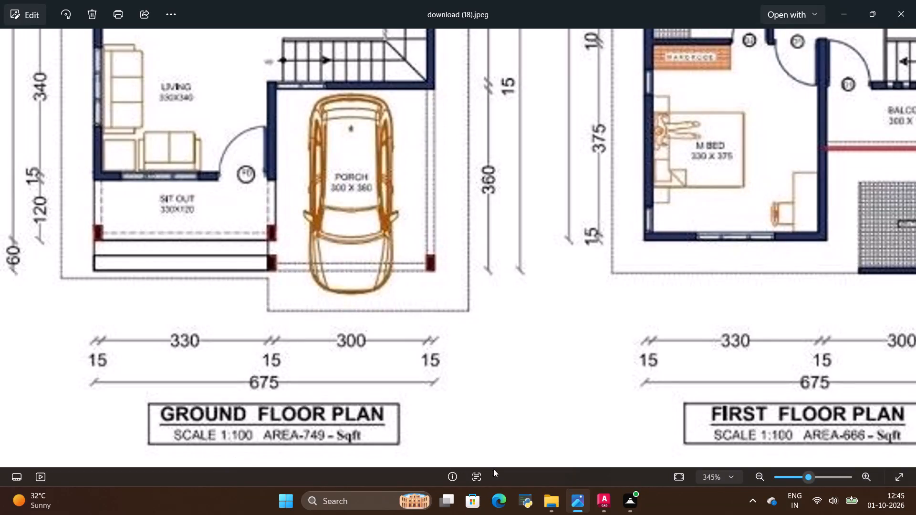
Switch to duplex floor plan 02.dwg and add the text line "area : 749sqft" beneath the ground floor plan title, finishing the single-line text.
left_click(601, 501)
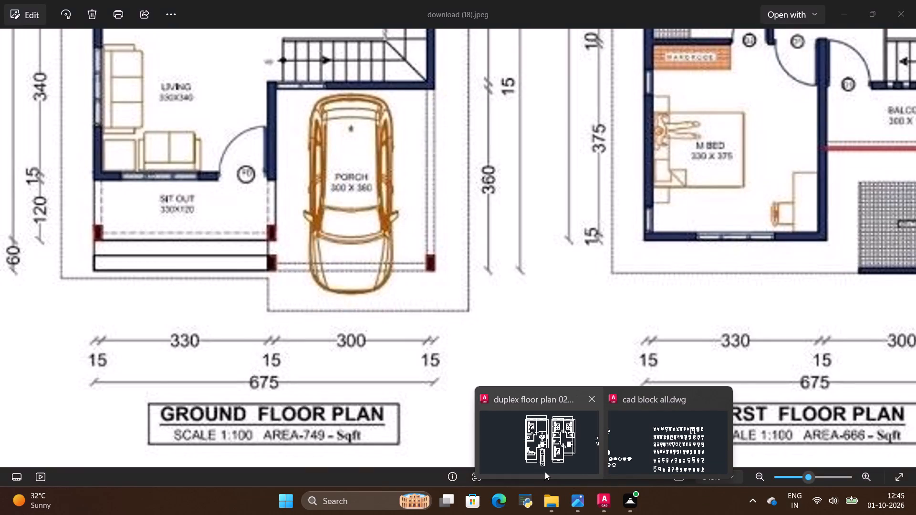
left_click(512, 463)
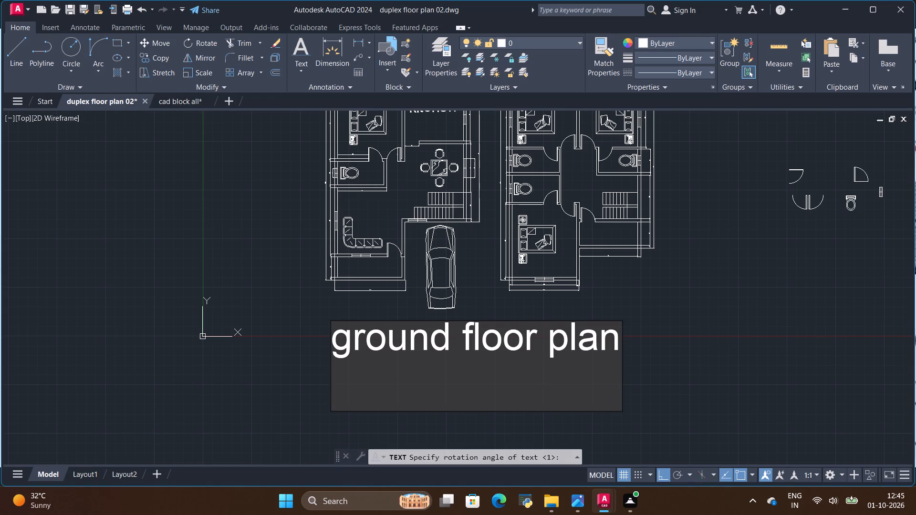
type("area")
key("space")
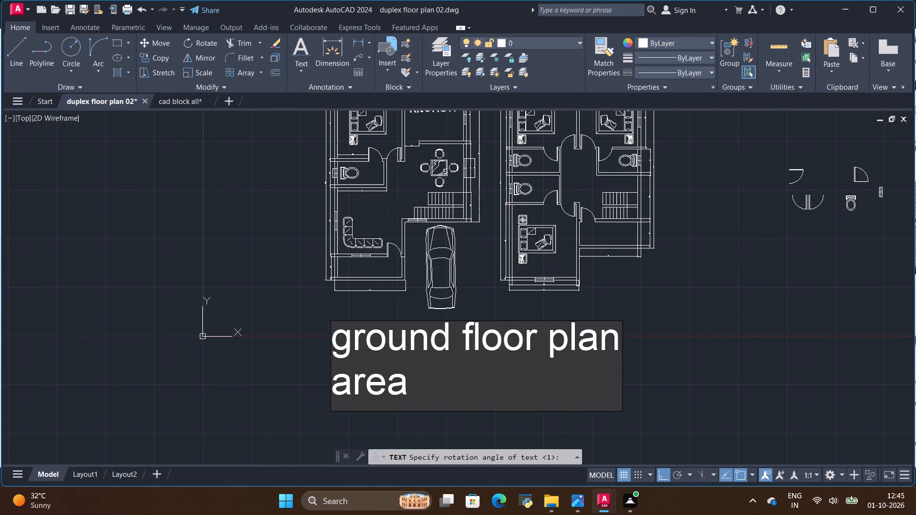
key("semicolon")
key("BackSpace")
type(":")
key("space")
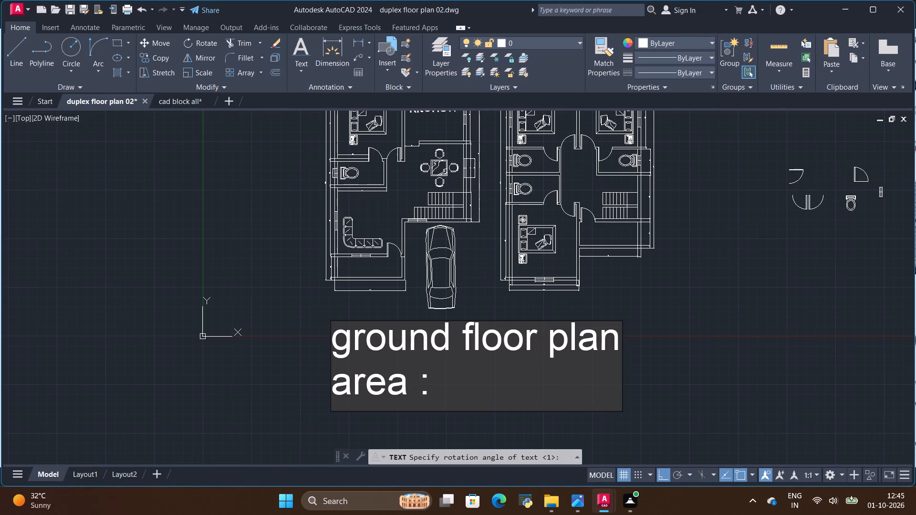
key("7")
type("49sq")
type("ft")
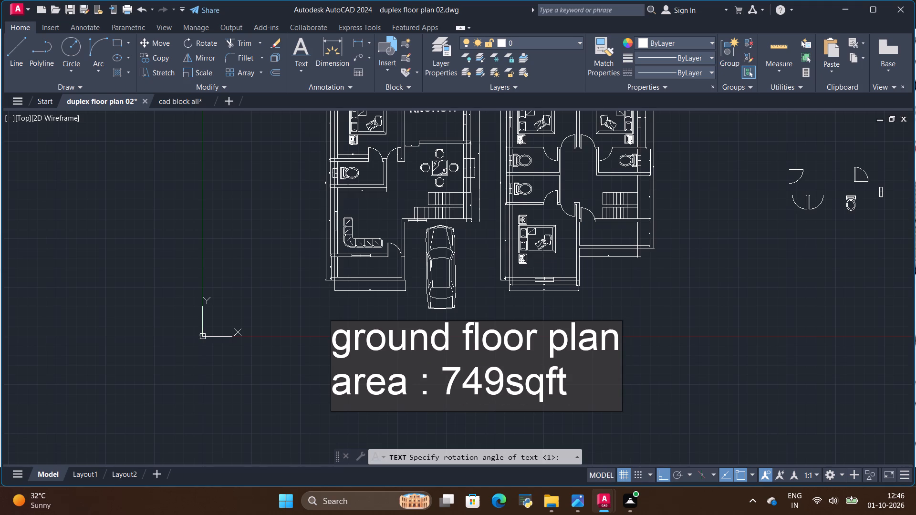
key("Return")
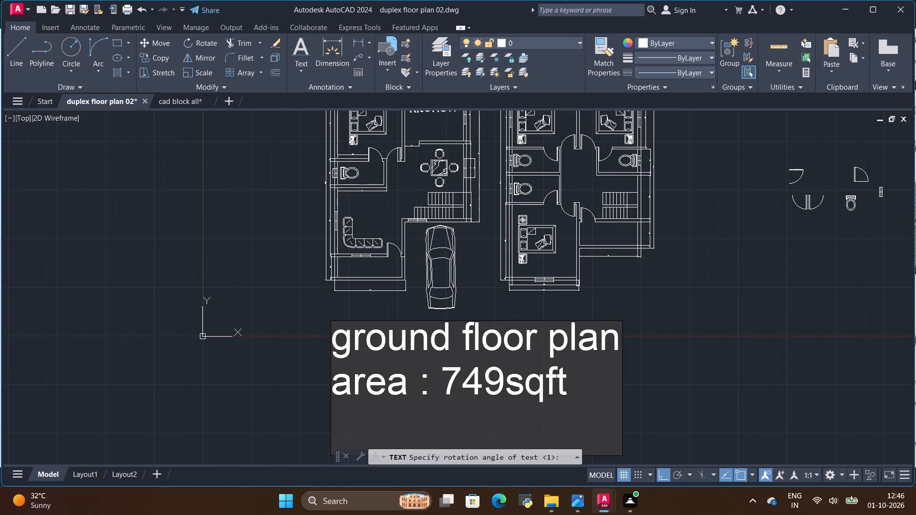
left_click(296, 362)
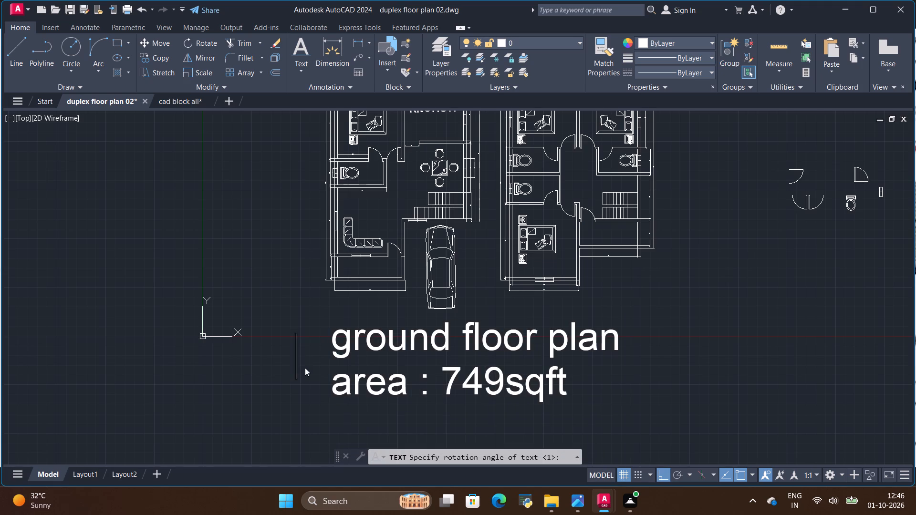
scroll(312, 366, "down", 2)
scroll(342, 357, "up", 3)
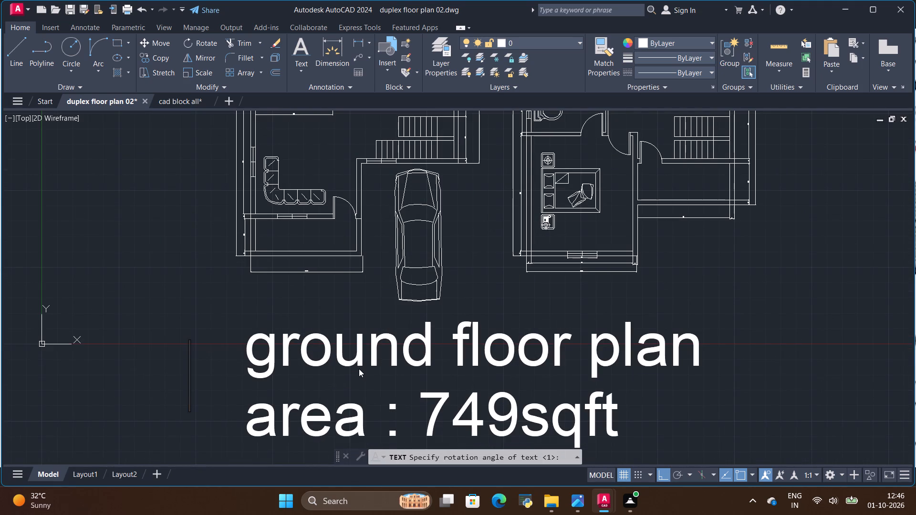
left_click(326, 356)
key("Escape")
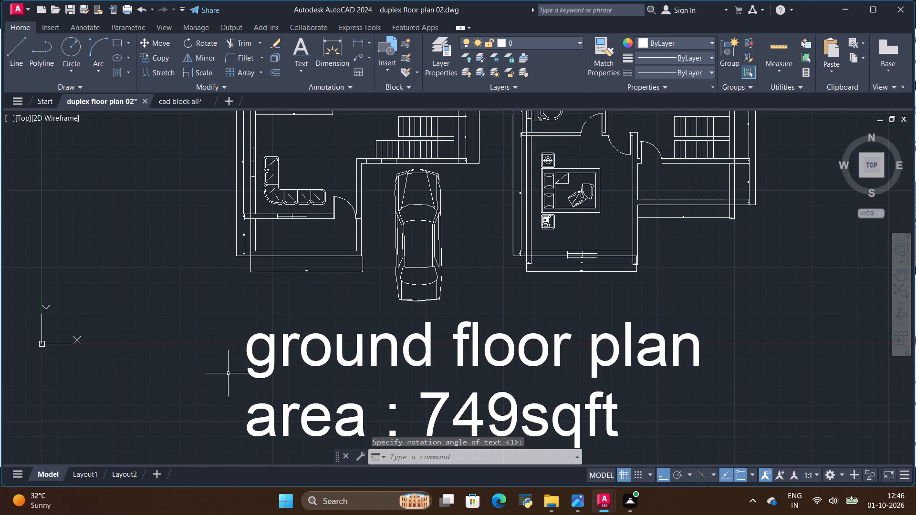
Scale the ground floor title and area line down together to about half size, using the area line's start as base point.
left_click(250, 362)
left_click(262, 412)
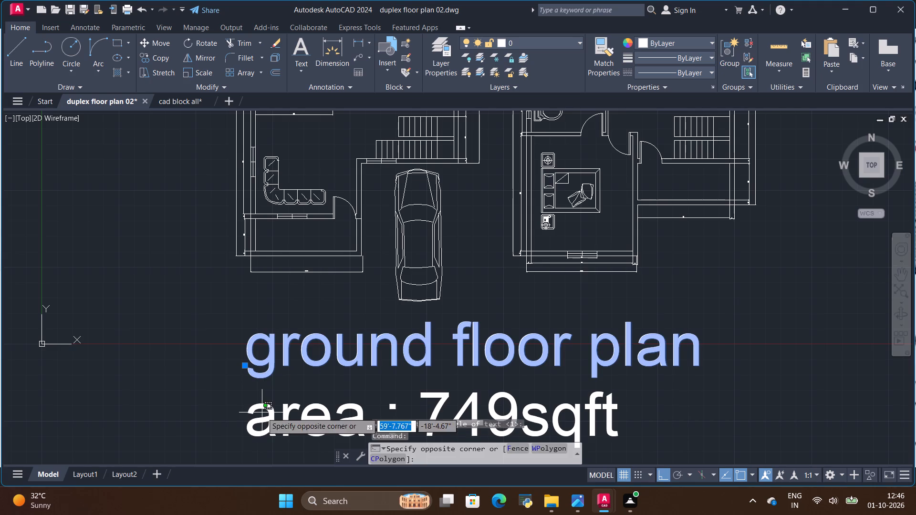
left_click(260, 415)
left_click(258, 406)
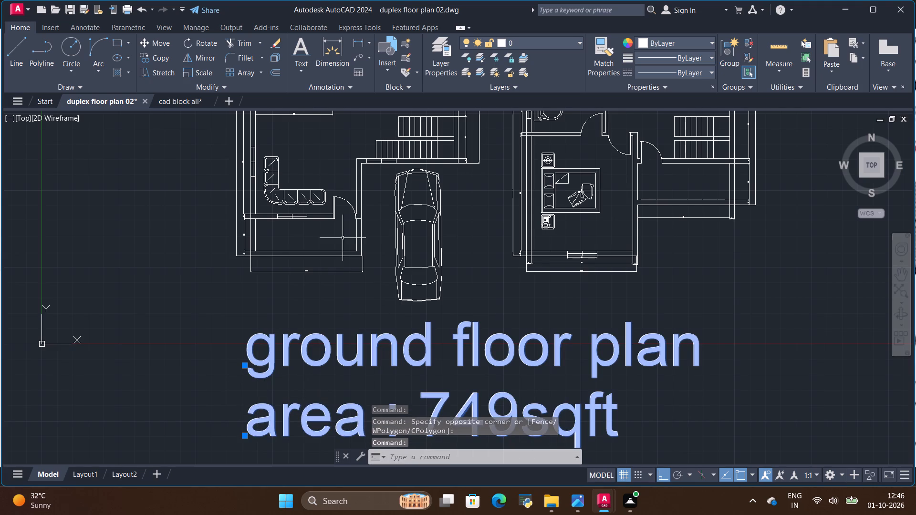
left_click(193, 72)
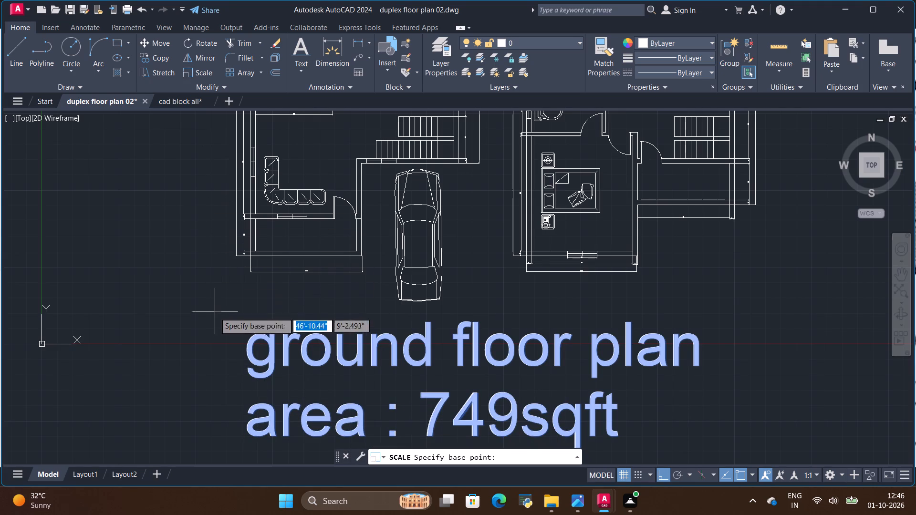
left_click(250, 434)
scroll(363, 379, "down", 1)
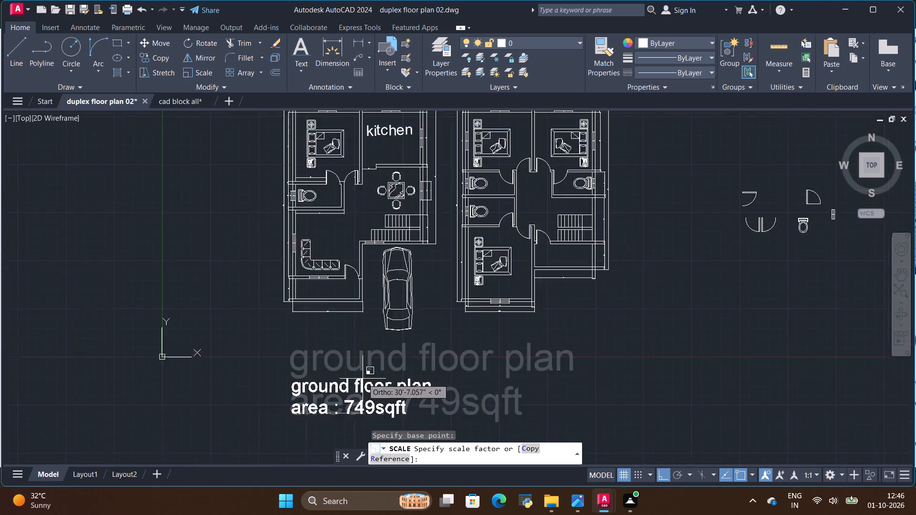
scroll(363, 379, "down", 1)
scroll(362, 373, "up", 1)
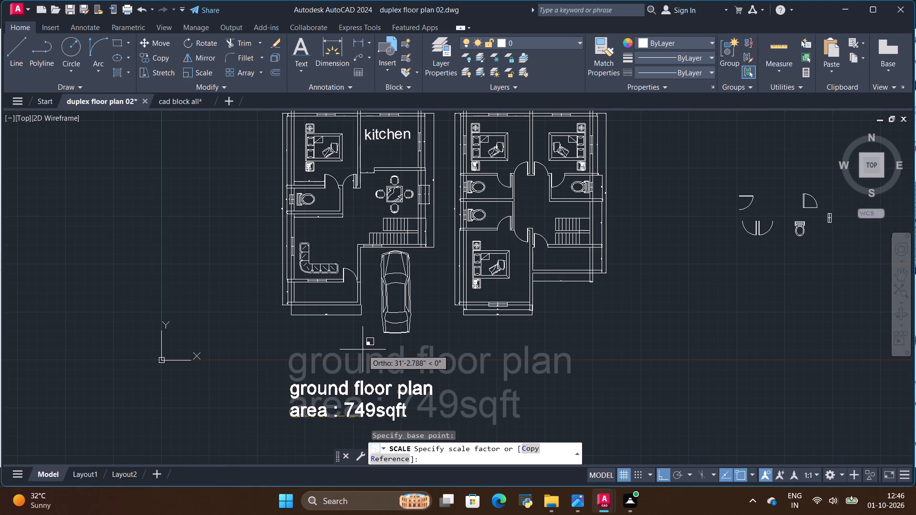
left_click(365, 350)
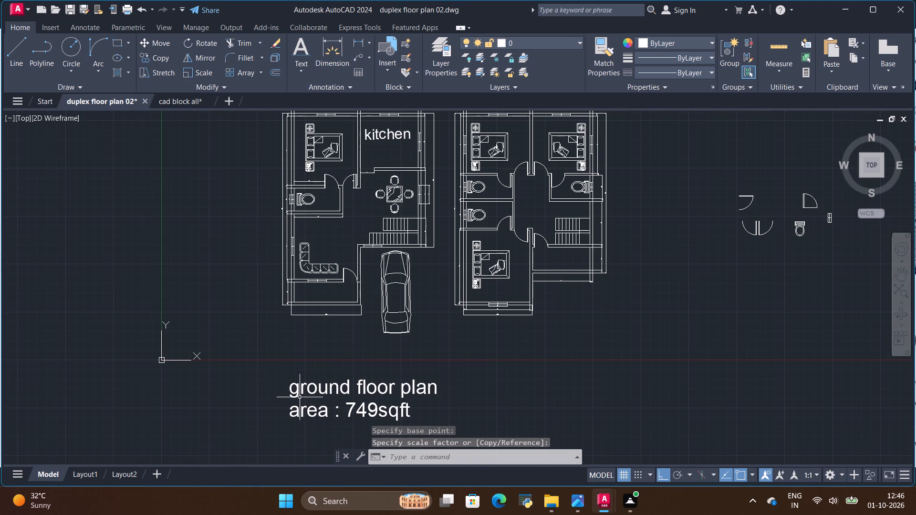
Move the ground floor title and area line straight up about 18 feet, closer beneath the ground floor layout.
left_click(283, 377)
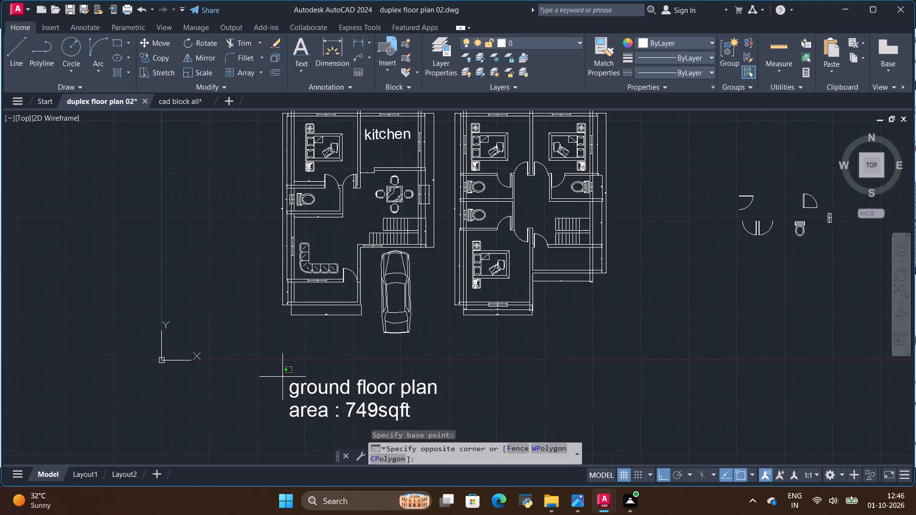
scroll(385, 402, "down", 3)
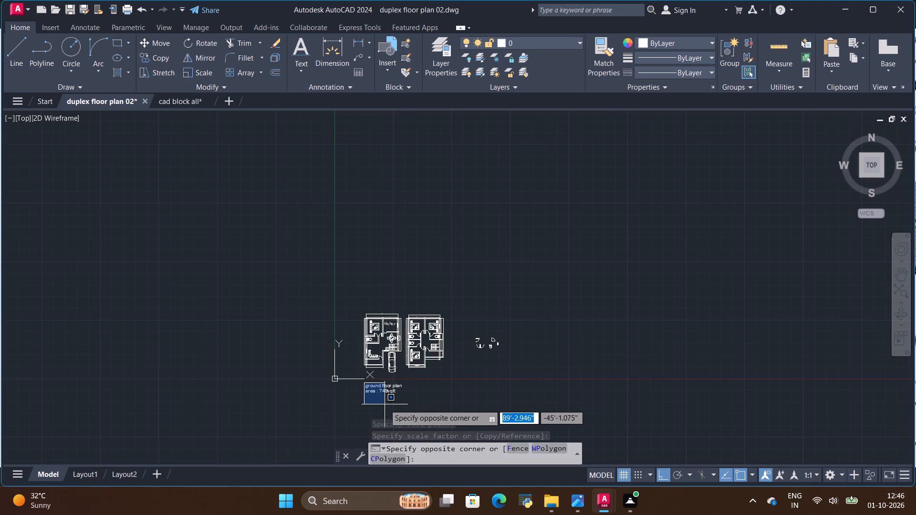
scroll(385, 404, "up", 3)
left_click(458, 382)
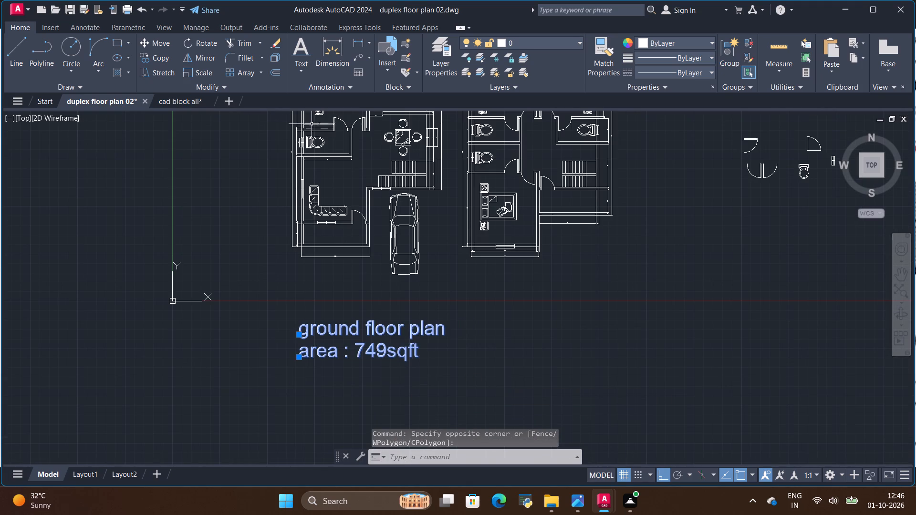
left_click(152, 41)
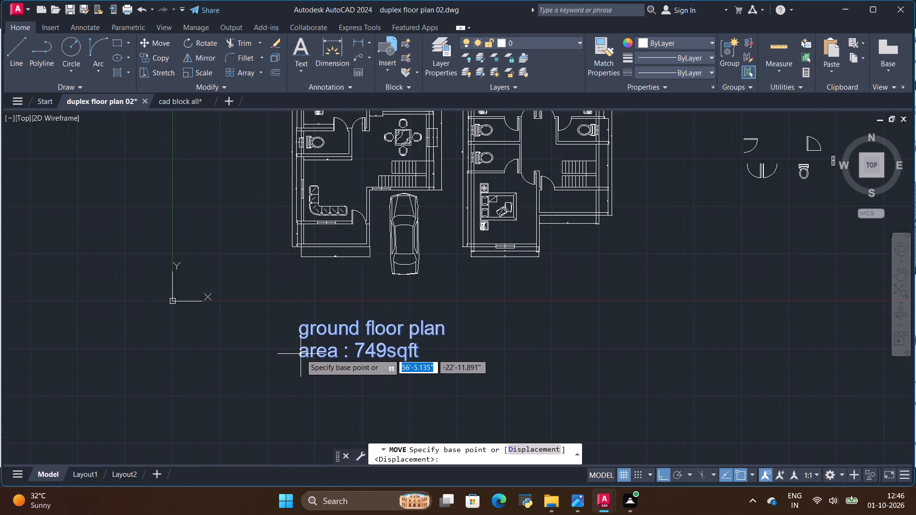
left_click(299, 358)
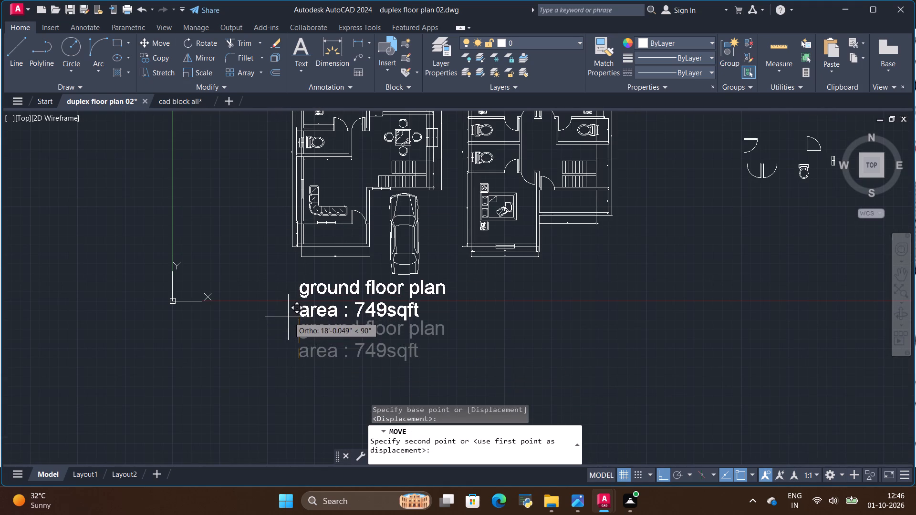
left_click(273, 318)
scroll(457, 359, "down", 2)
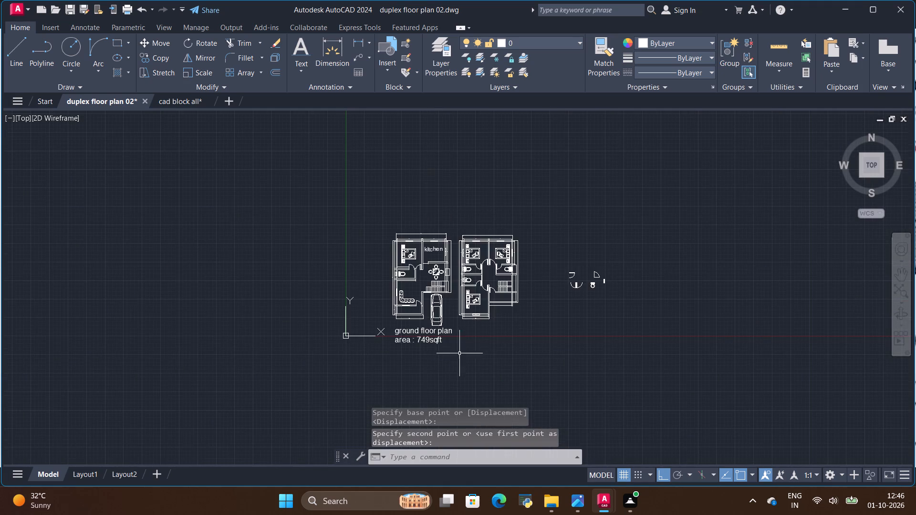
scroll(444, 333, "up", 2)
scroll(517, 360, "down", 1)
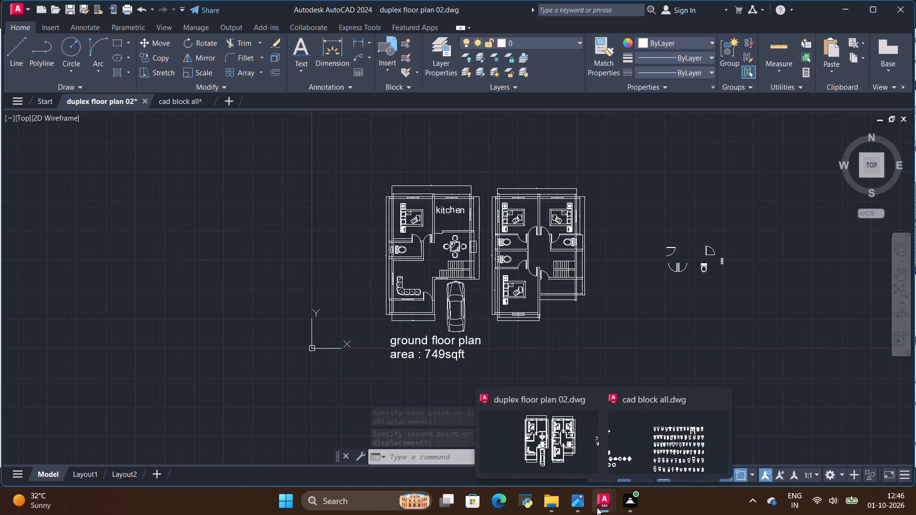
Switch to the reference image download (18).jpeg and examine the title, scale and area line under the first floor plan.
left_click(580, 505)
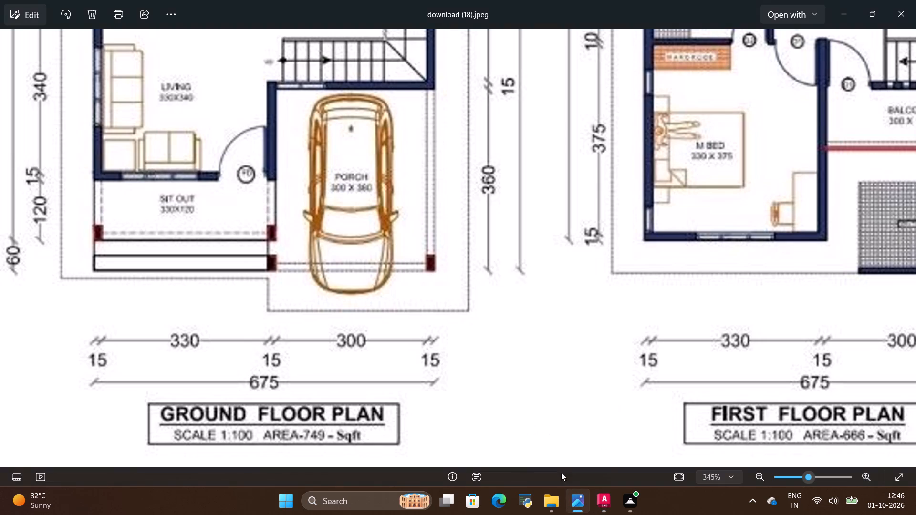
scroll(469, 403, "down", 2)
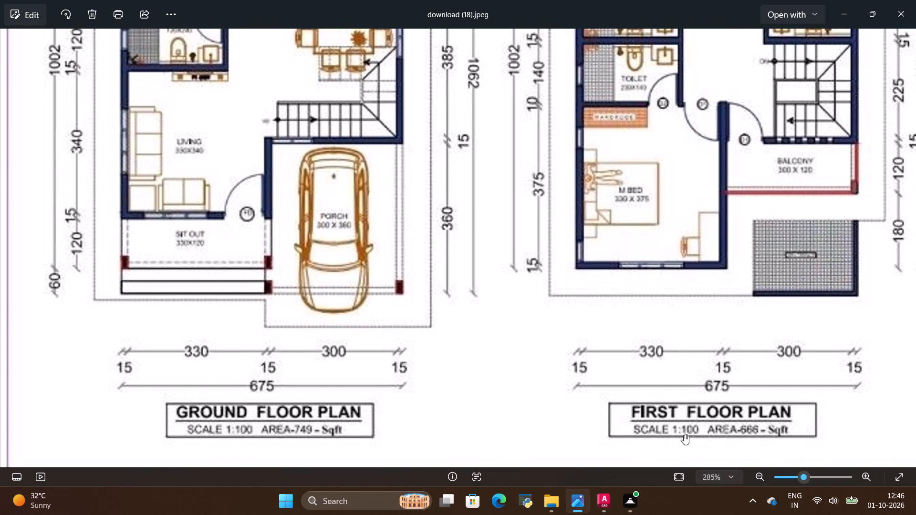
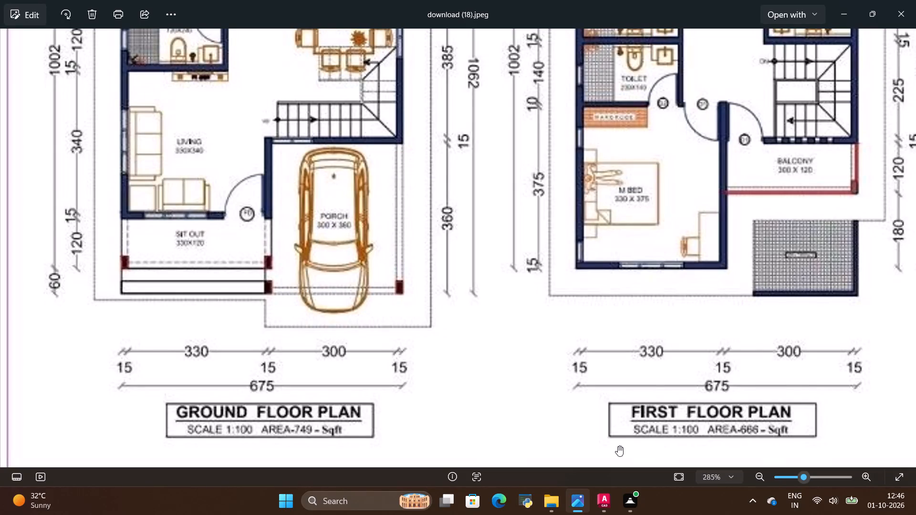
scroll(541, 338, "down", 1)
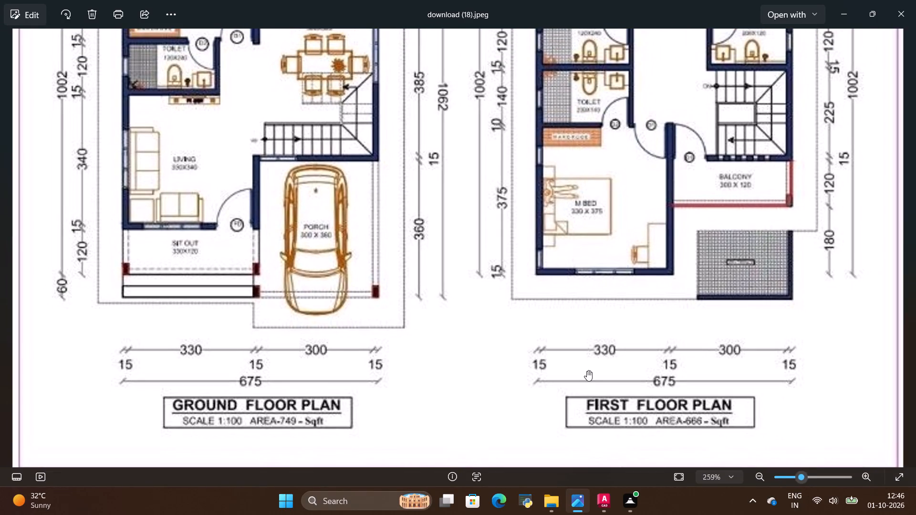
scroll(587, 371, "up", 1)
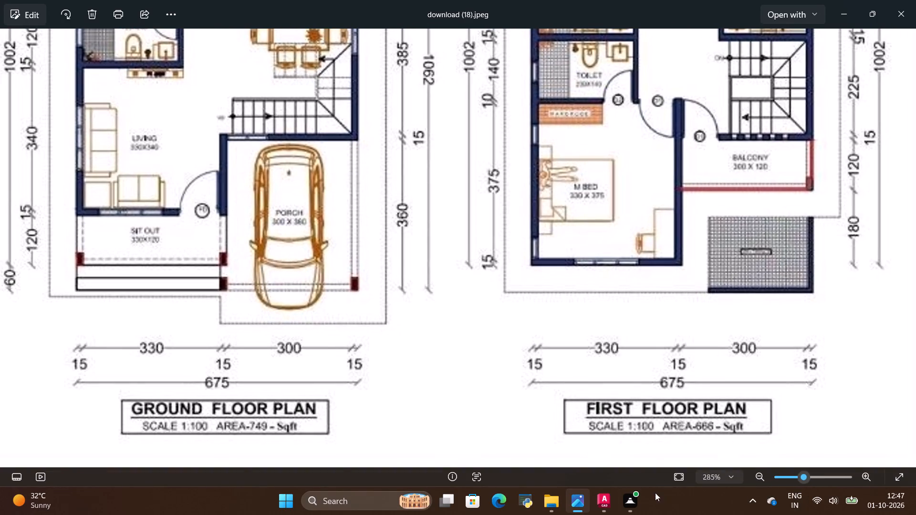
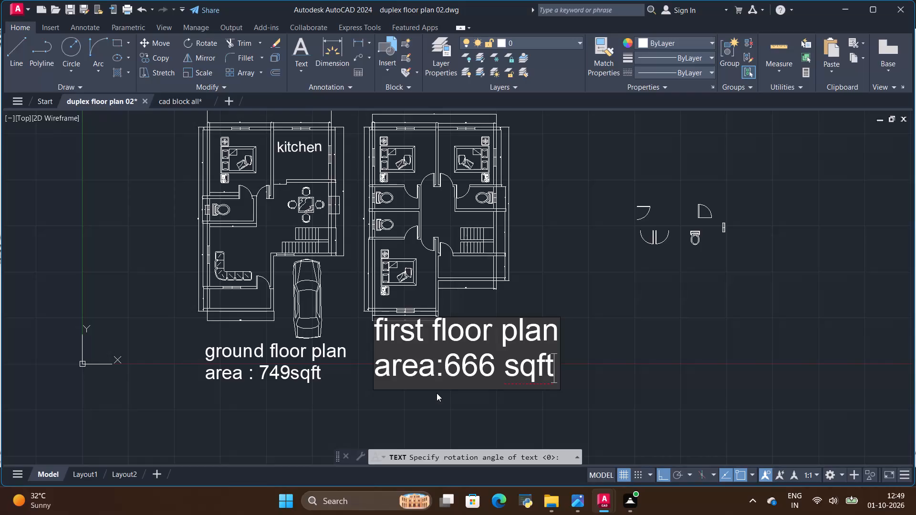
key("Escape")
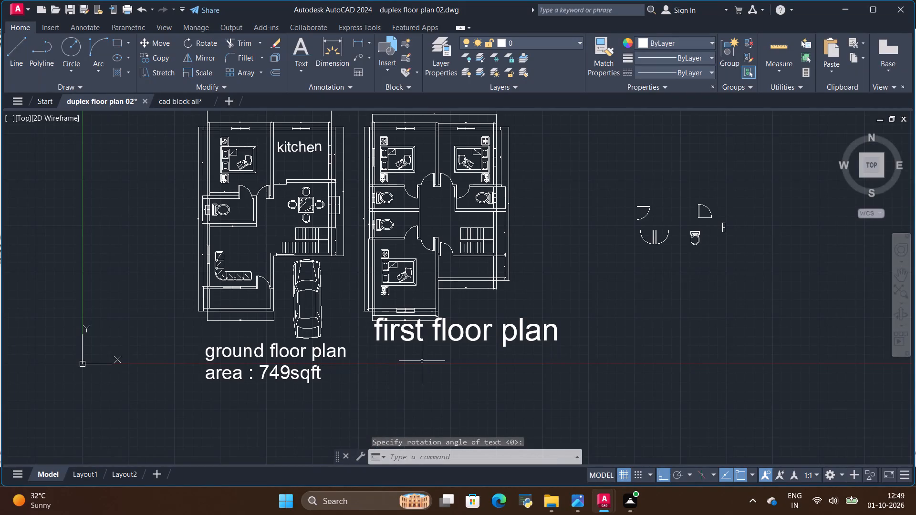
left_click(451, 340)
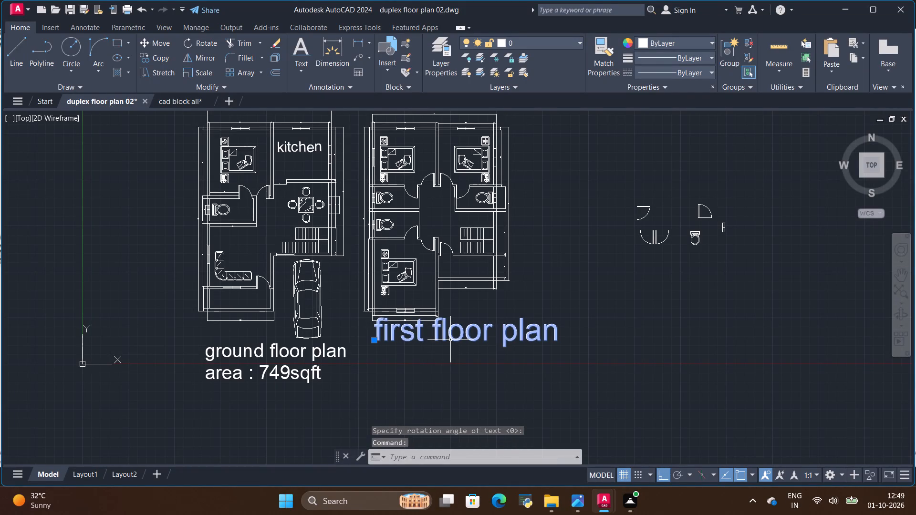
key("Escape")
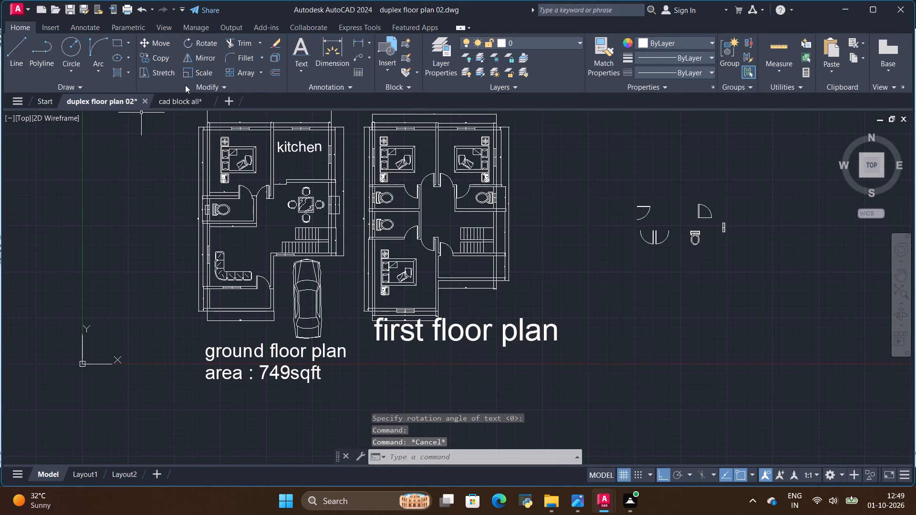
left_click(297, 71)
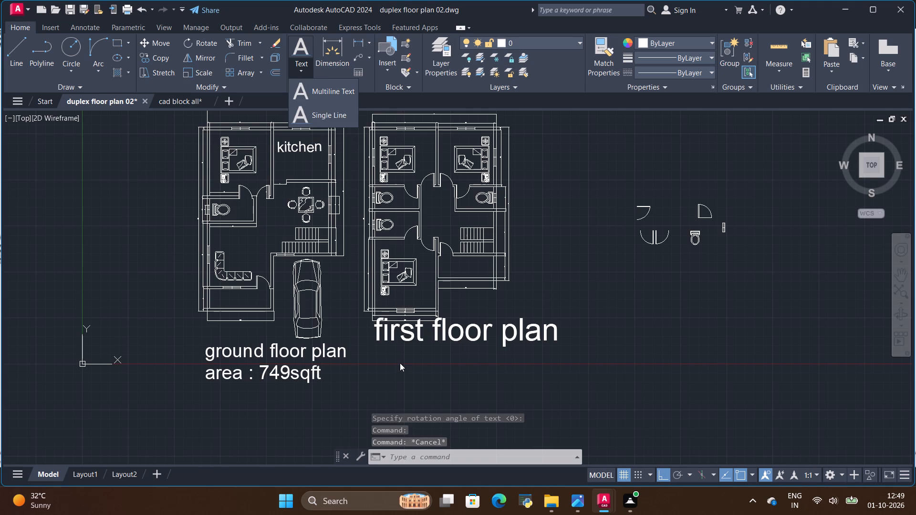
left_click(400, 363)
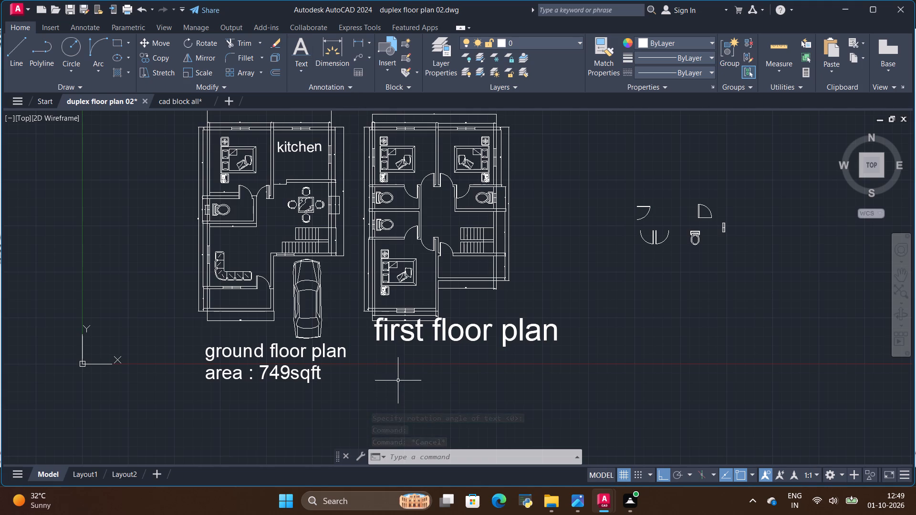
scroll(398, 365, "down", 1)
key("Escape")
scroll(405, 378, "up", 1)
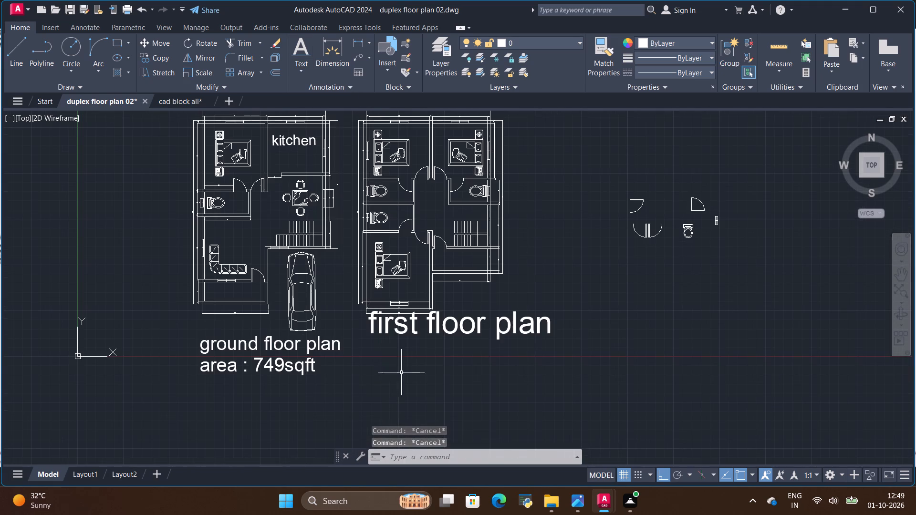
Add the single-line text "area : 666sqft" just below the first floor plan title, with horizontal rotation and a height of about 10 feet.
left_click(300, 58)
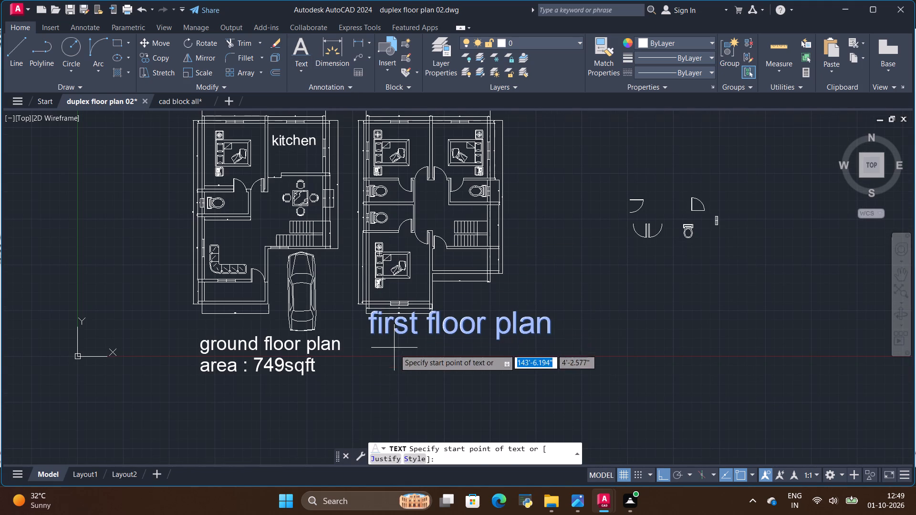
left_click(396, 358)
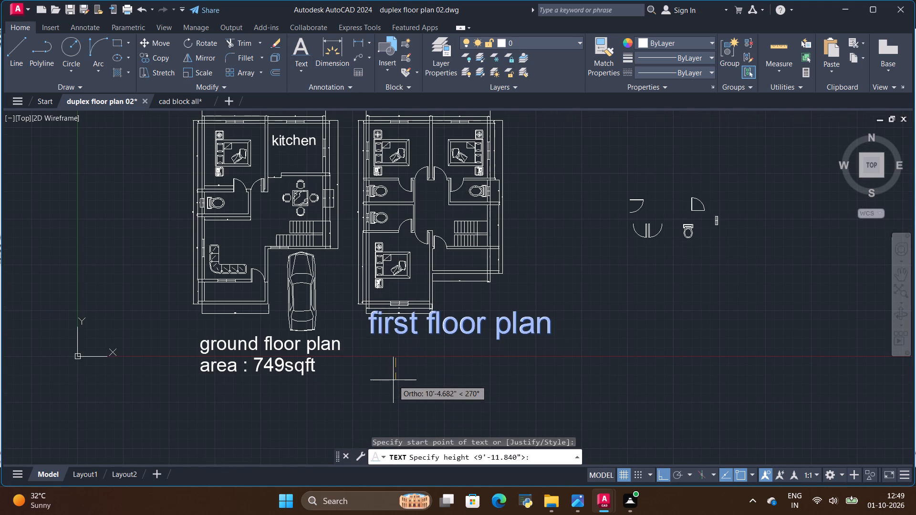
left_click(393, 380)
left_click(514, 383)
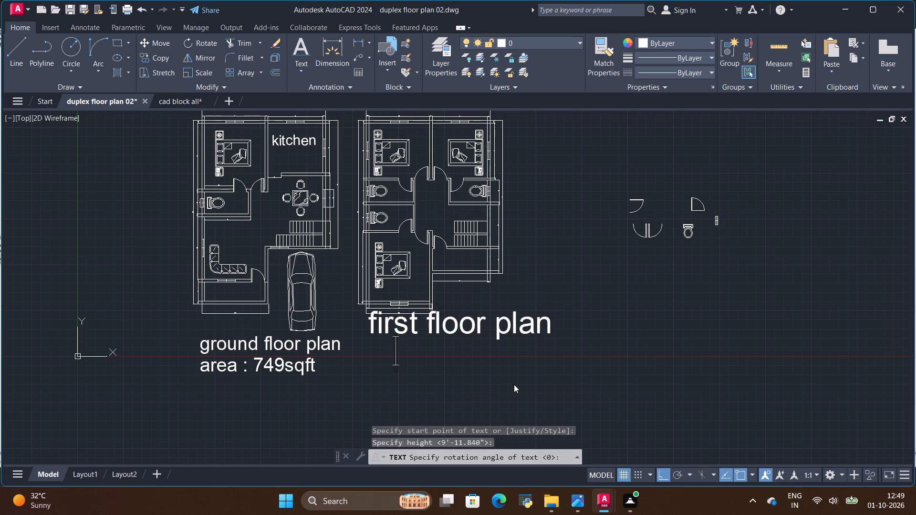
type("area")
key("space")
type(":")
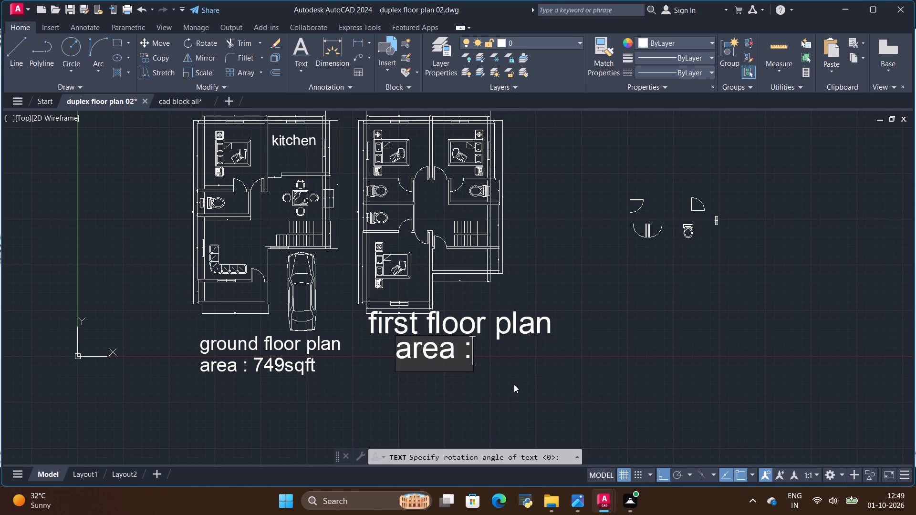
key("space")
type("666")
type("sqft")
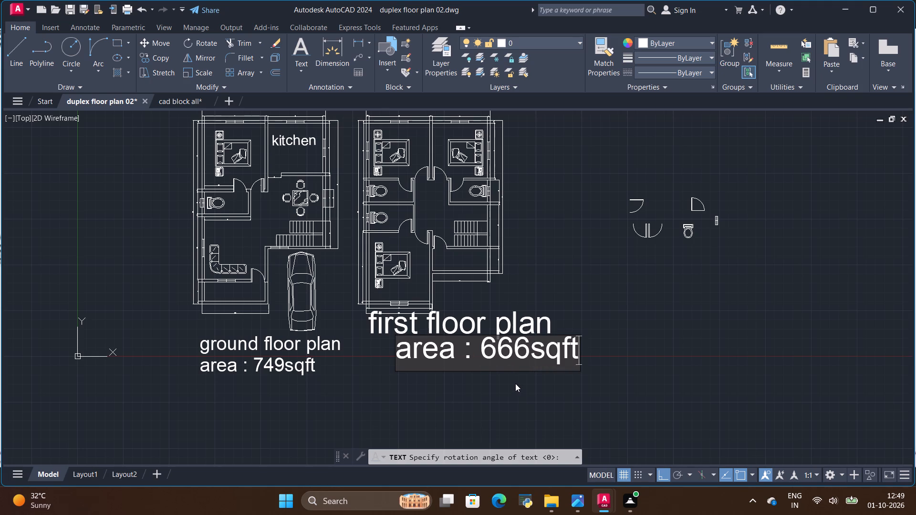
left_click(620, 376)
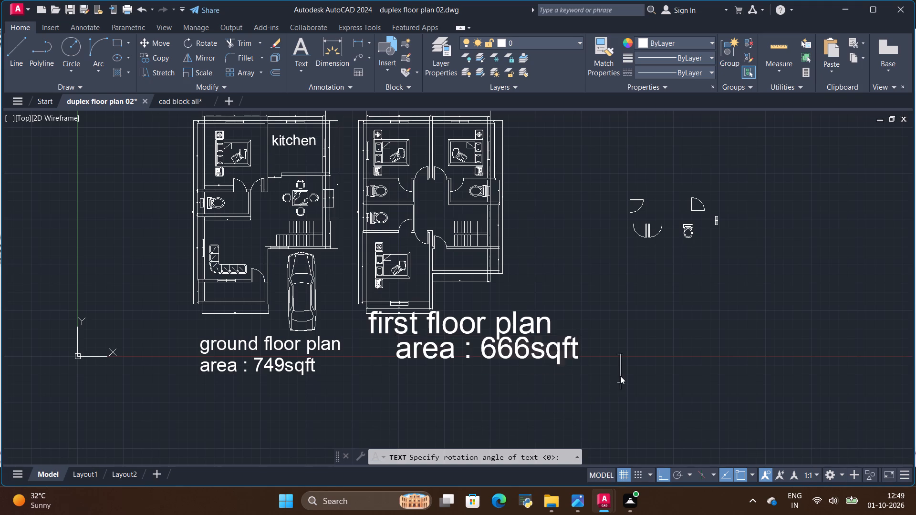
scroll(553, 369, "up", 2)
left_click(533, 341)
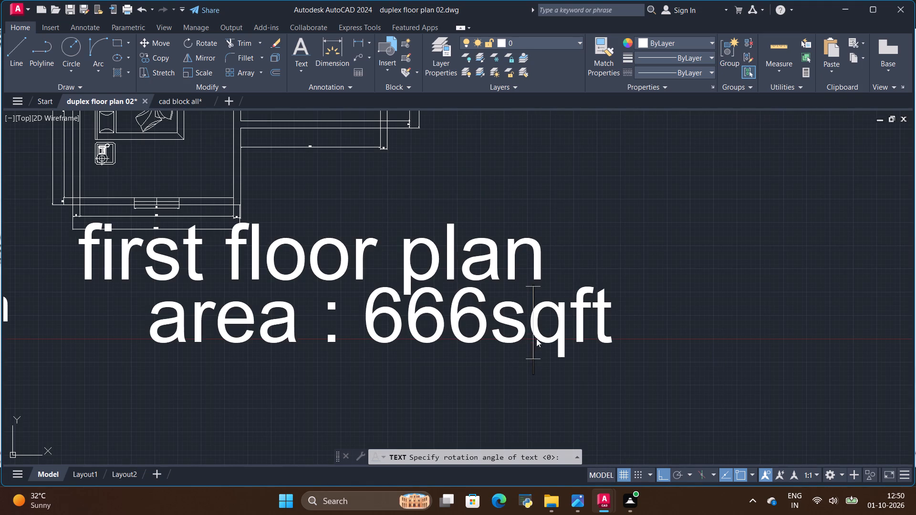
double_click(509, 333)
left_click(468, 340)
scroll(502, 323, "down", 3)
scroll(473, 309, "up", 1)
left_click(457, 307)
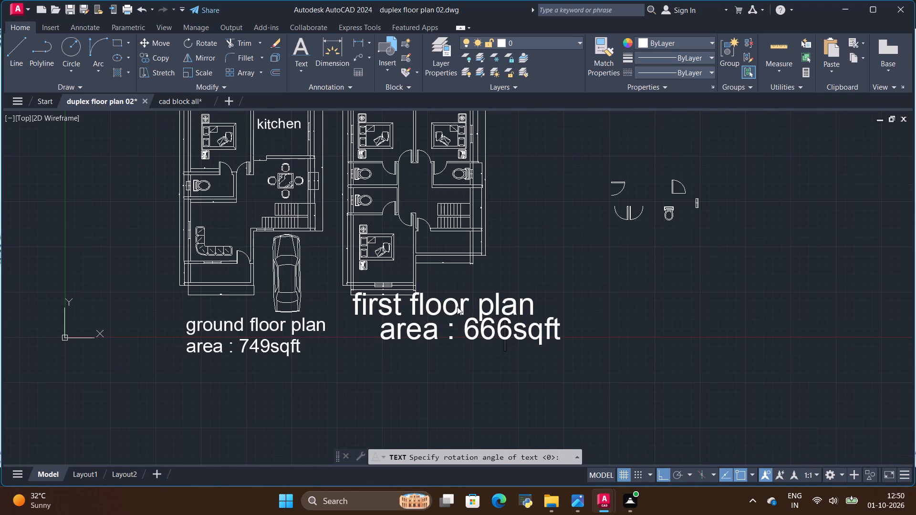
left_click(444, 309)
key("Escape")
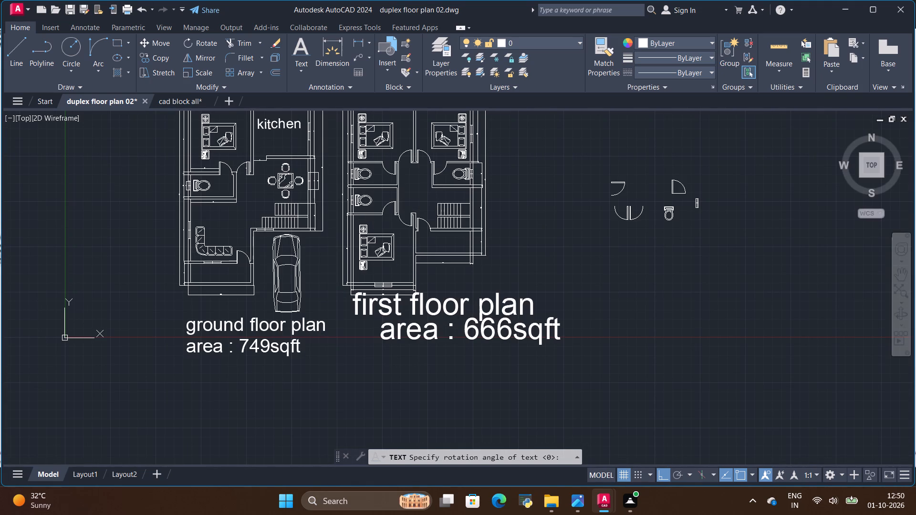
Reposition the "area : 666sqft" text lower and further left, clear of the first floor plan title and roughly aligned with its start.
left_click(504, 307)
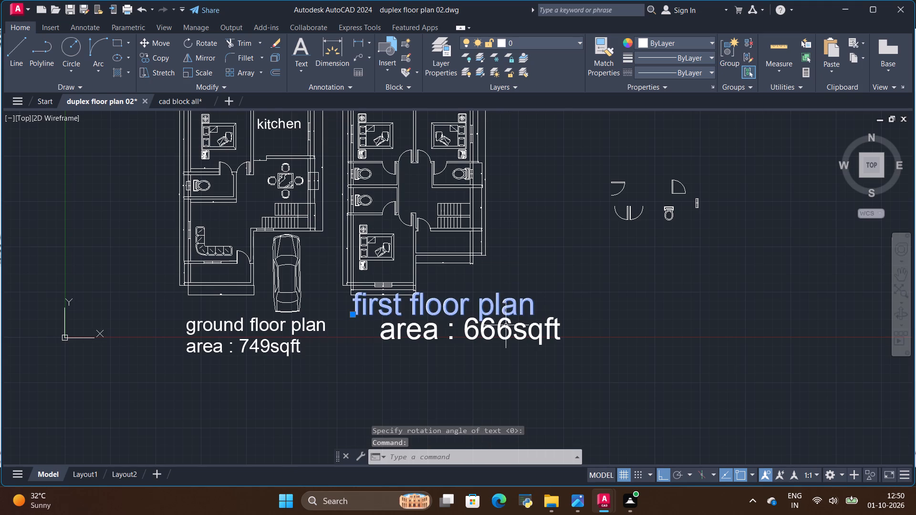
key("Escape")
left_click(492, 330)
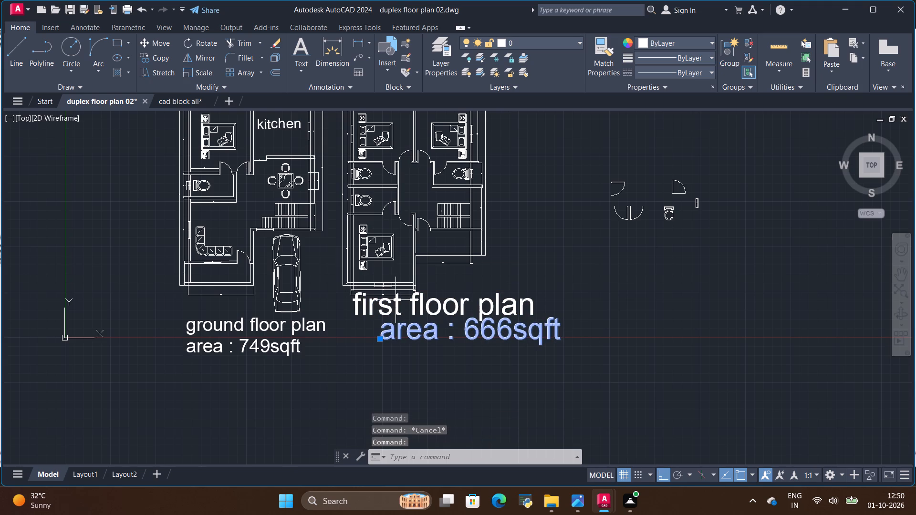
left_click(159, 45)
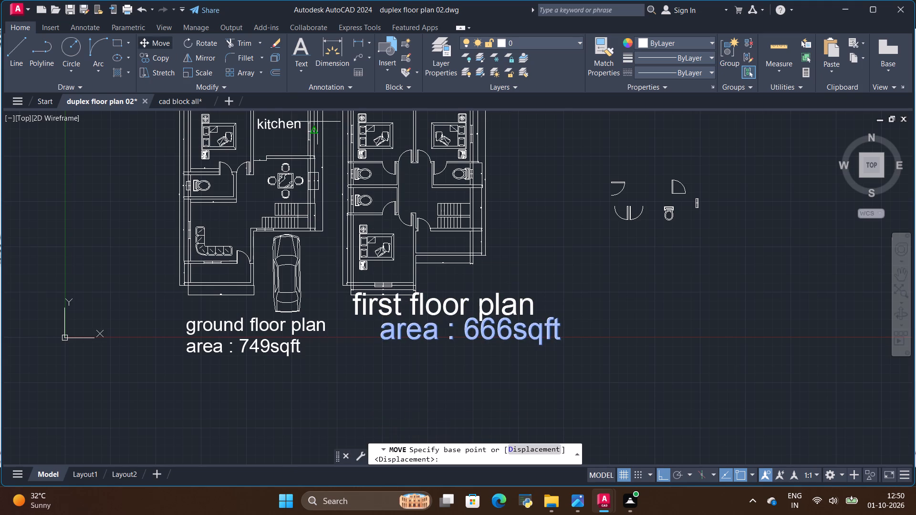
left_click(383, 340)
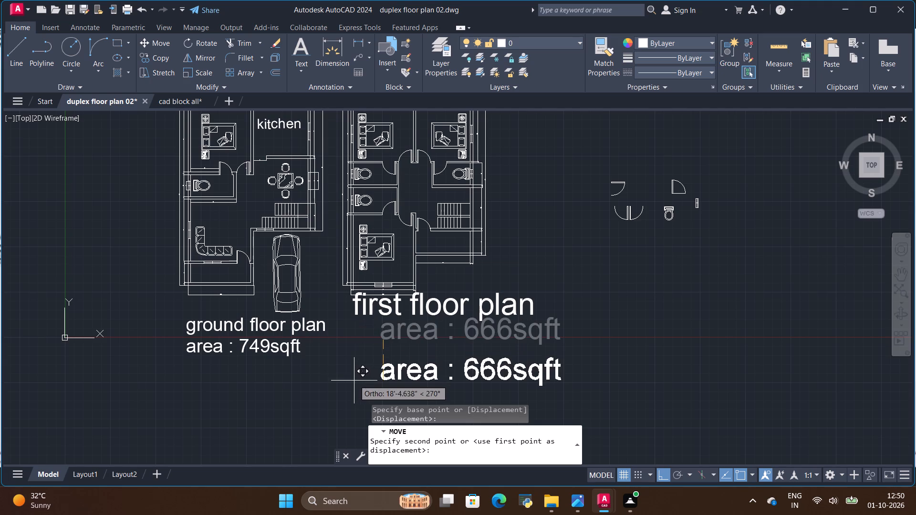
left_click(354, 371)
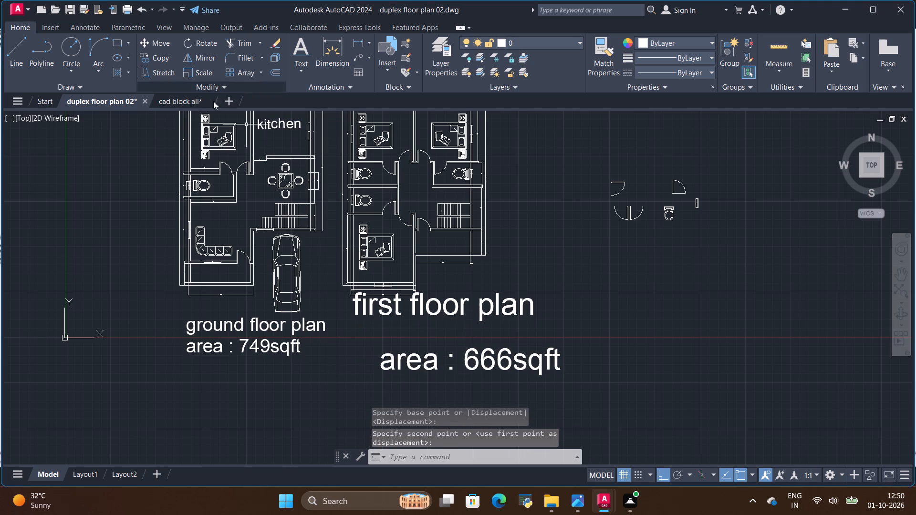
left_click(393, 369)
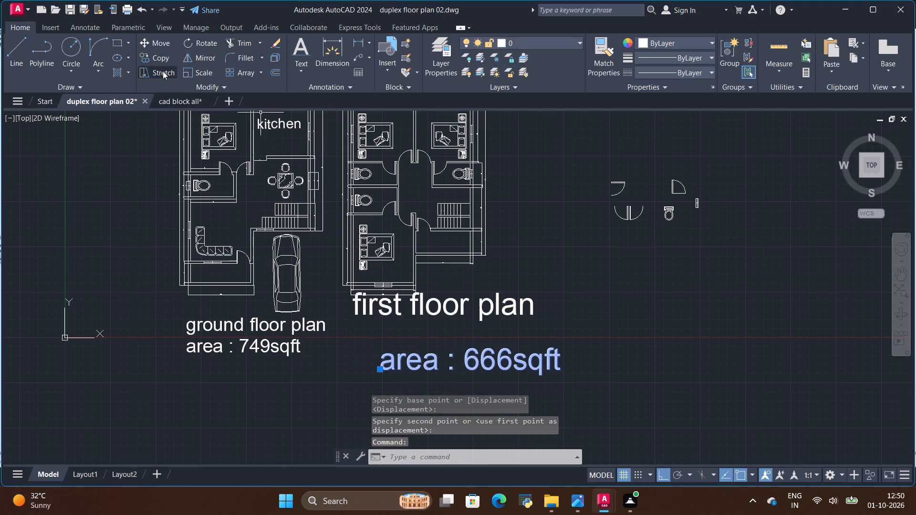
left_click(163, 71)
left_click(383, 373)
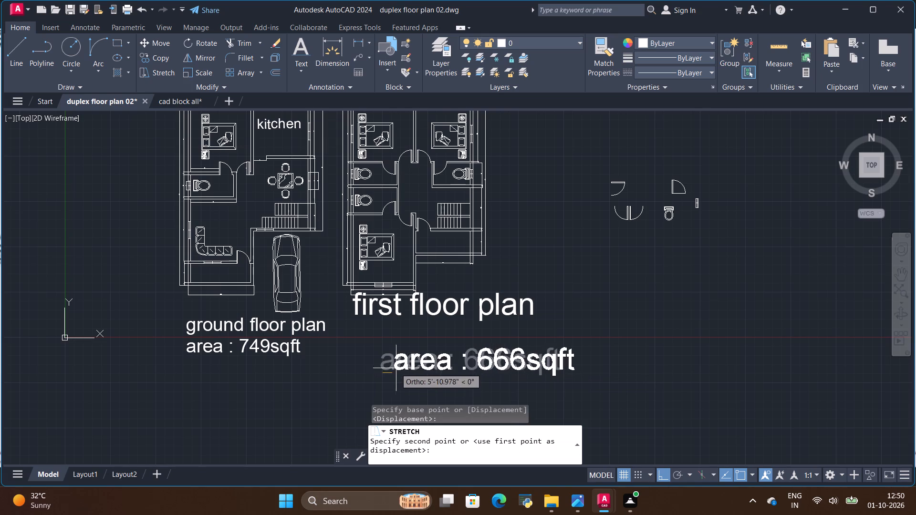
left_click(350, 351)
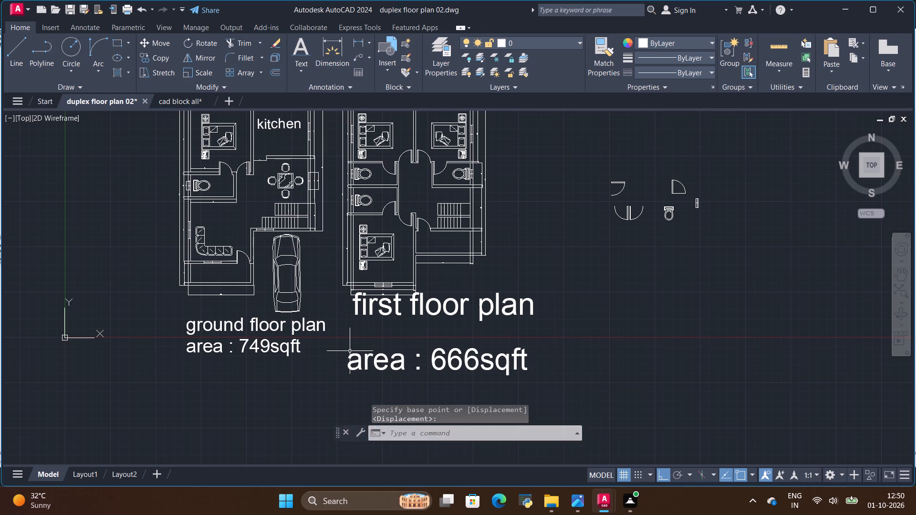
Move the "first floor plan" title straight down, clear of the plan's bottom dimension and just above its area text.
left_click(368, 311)
key("Escape")
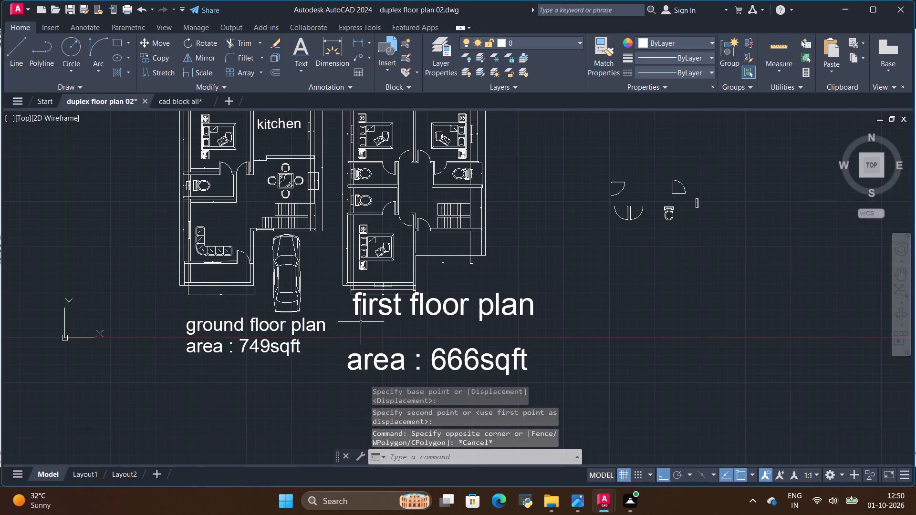
left_click(362, 309)
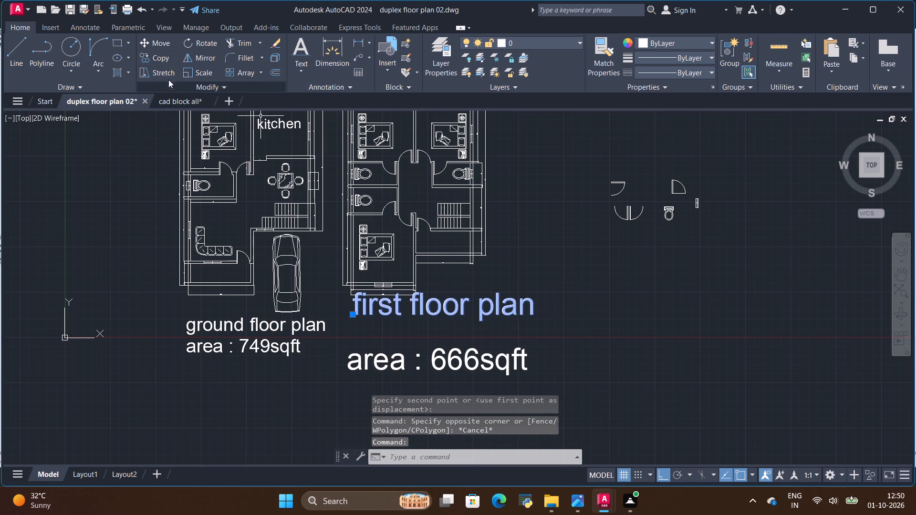
left_click(160, 37)
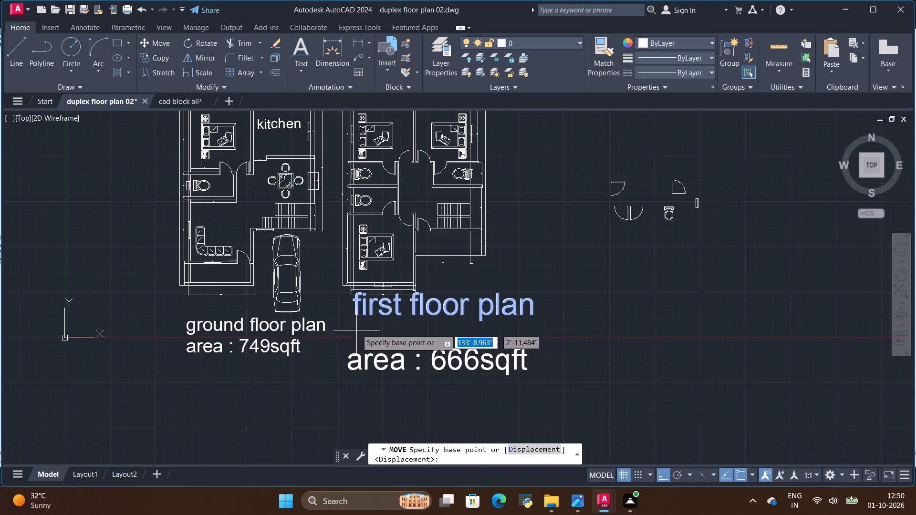
left_click(356, 312)
left_click(344, 330)
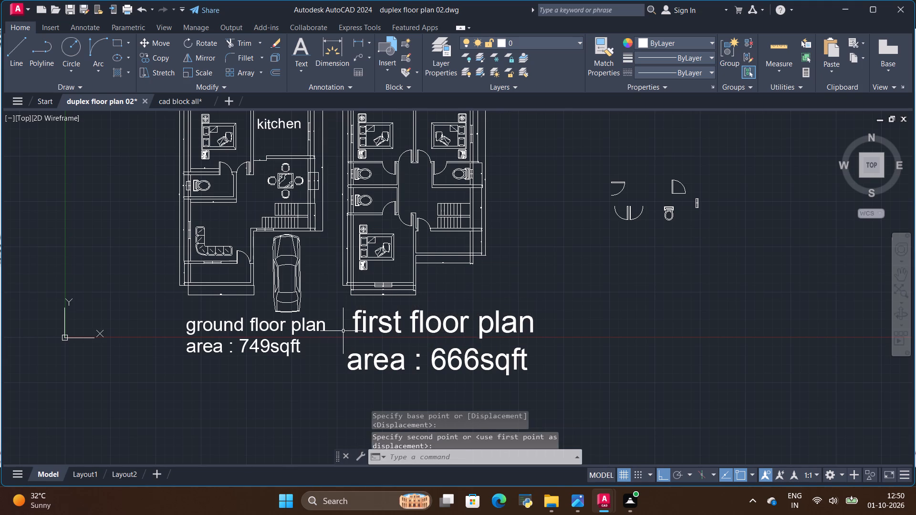
Scale down the "first floor plan" title from its start point to roughly match the ground floor title's text size.
left_click(390, 320)
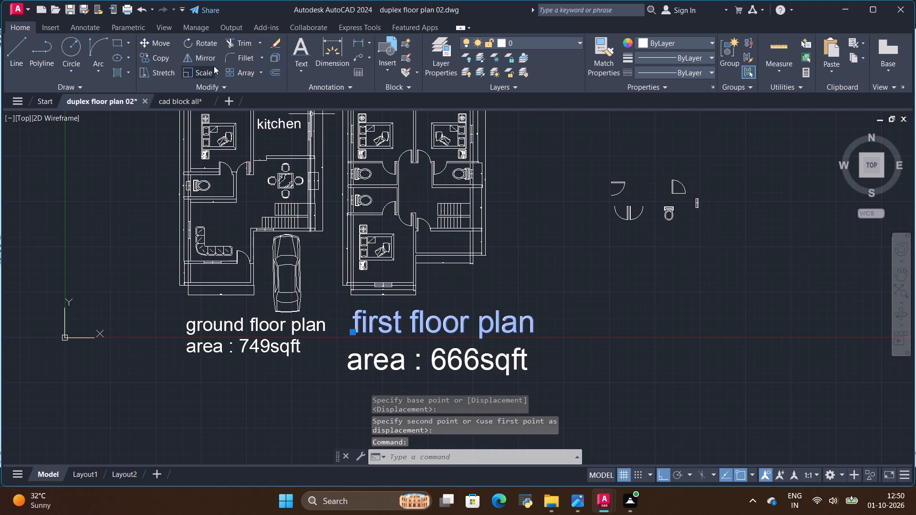
left_click(206, 70)
left_click(352, 331)
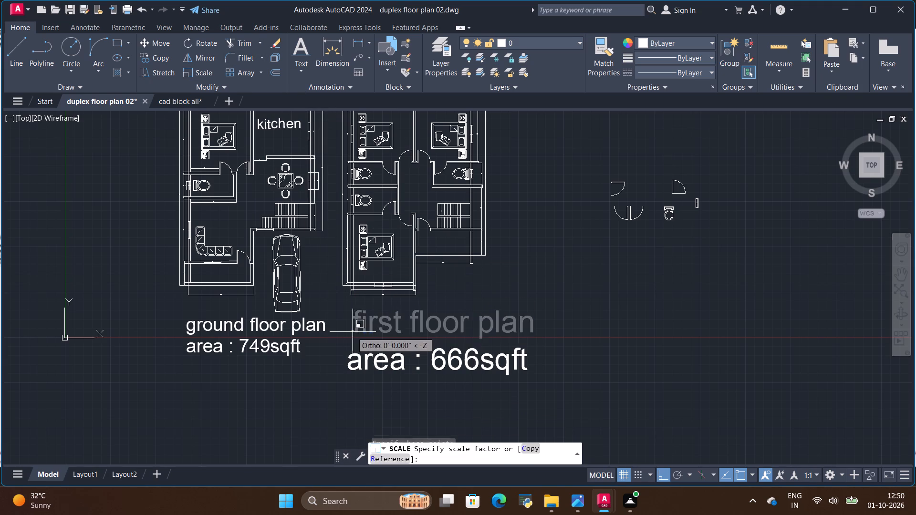
left_click(414, 325)
Scale down the "area : 666sqft" text from its start point to roughly match the reduced first floor plan title.
left_click(385, 356)
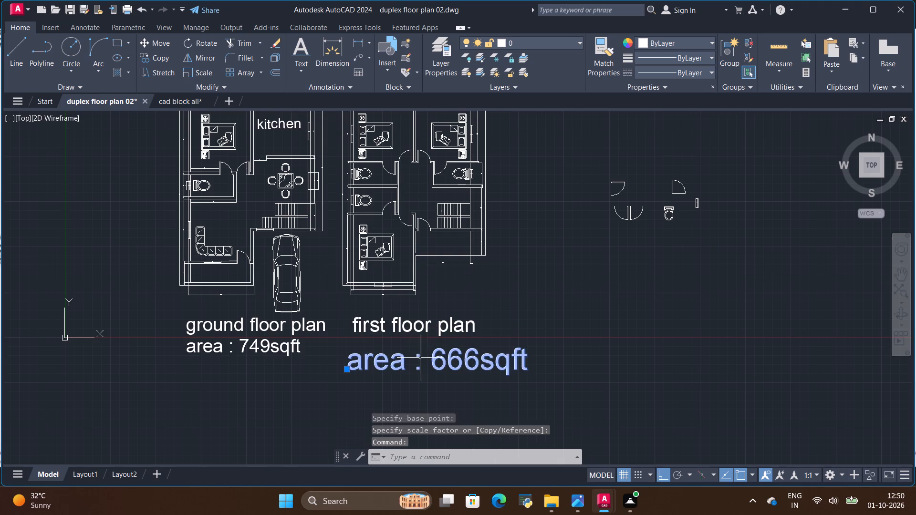
left_click(343, 374)
key("Escape")
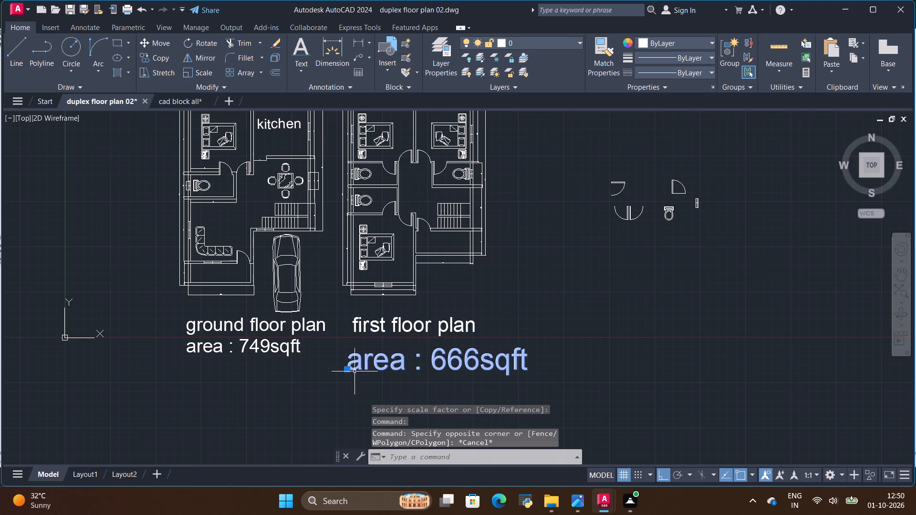
key("Escape")
left_click(377, 362)
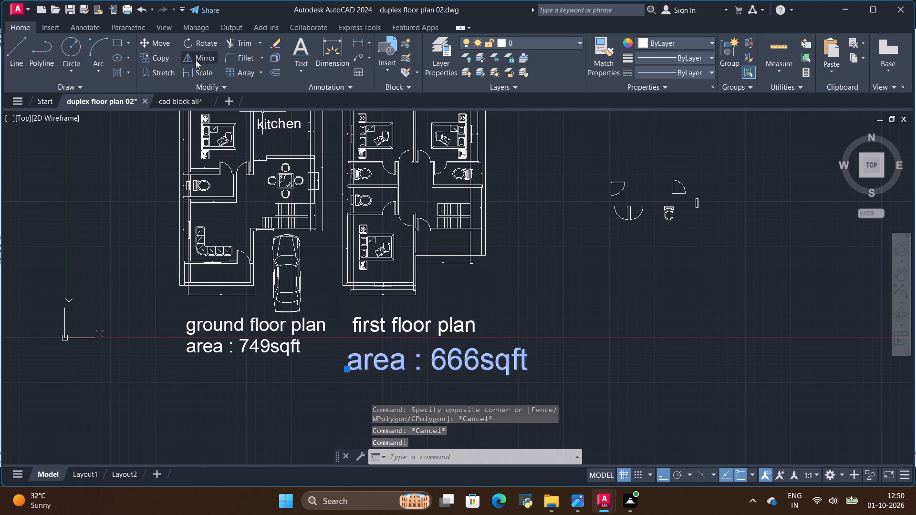
left_click(204, 68)
left_click(349, 370)
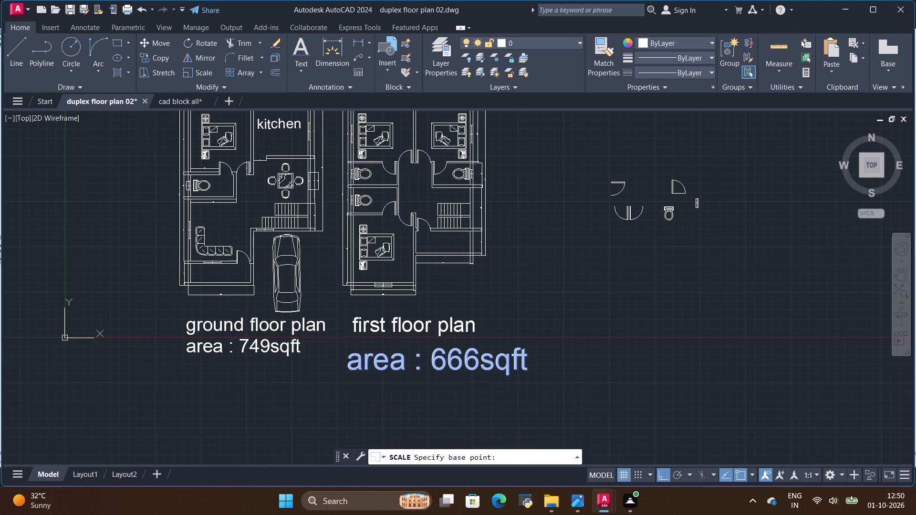
left_click(415, 364)
Move the "area : 666sqft" text straight up about 6 feet, just beneath the "first floor plan" title.
left_click(375, 371)
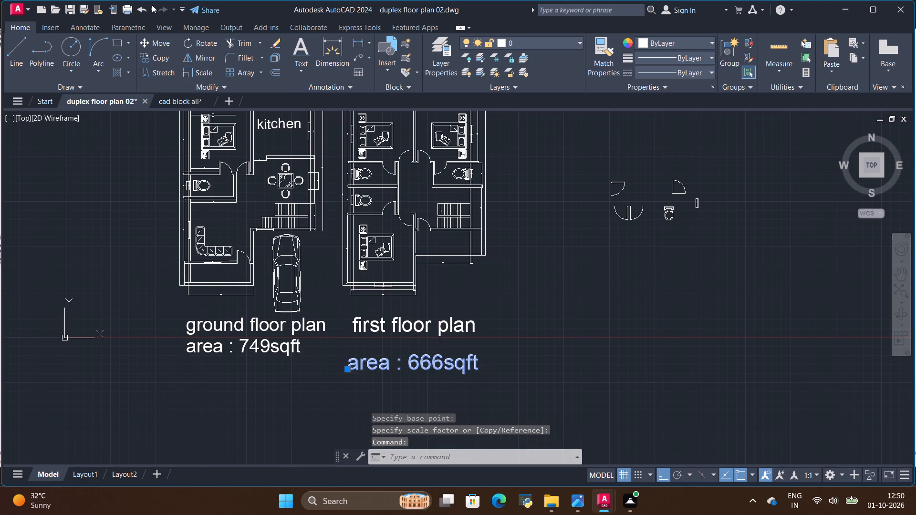
left_click(156, 43)
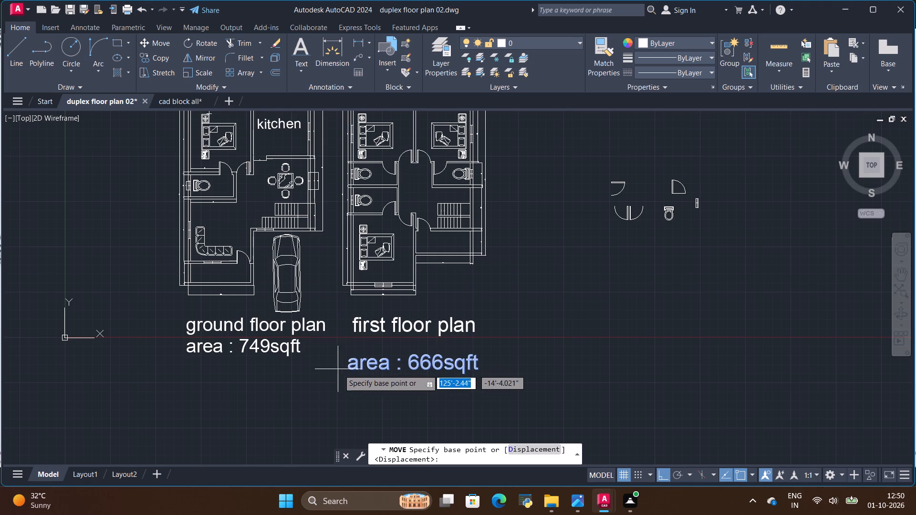
left_click(348, 371)
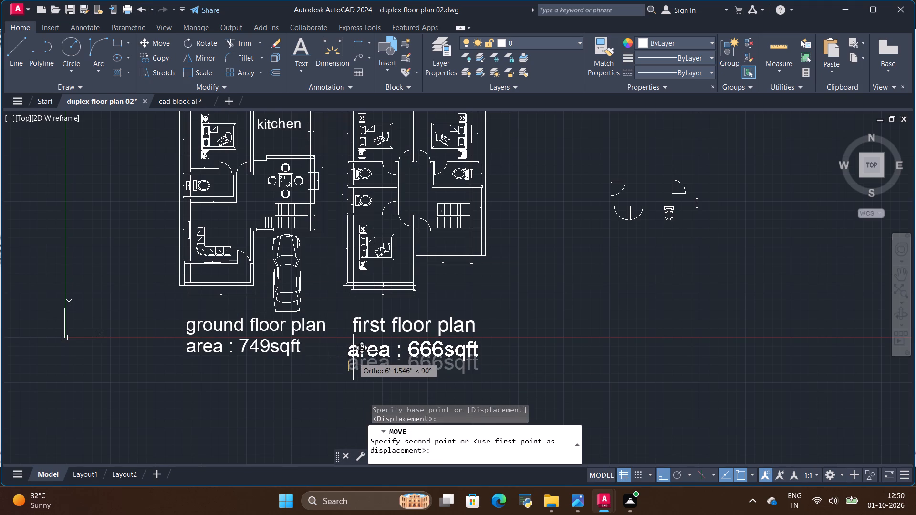
left_click(354, 356)
scroll(330, 363, "down", 1)
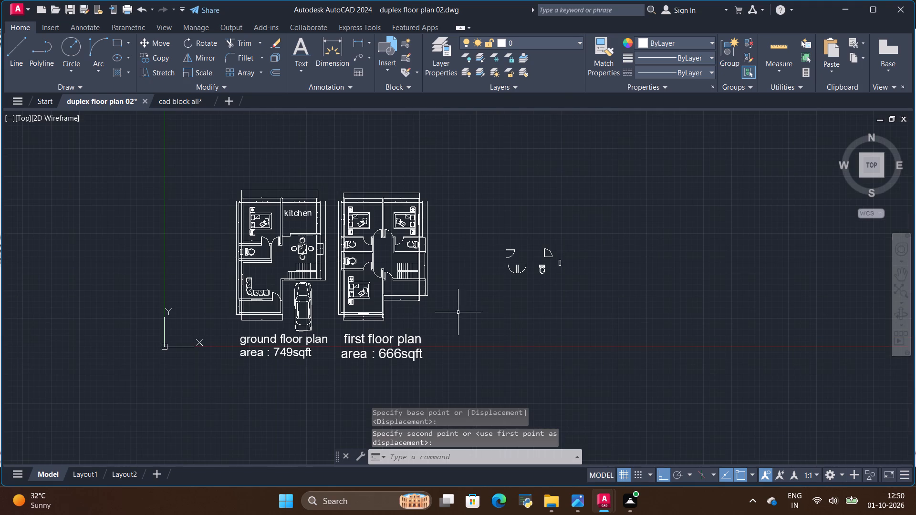
scroll(362, 369, "up", 1)
key("Escape")
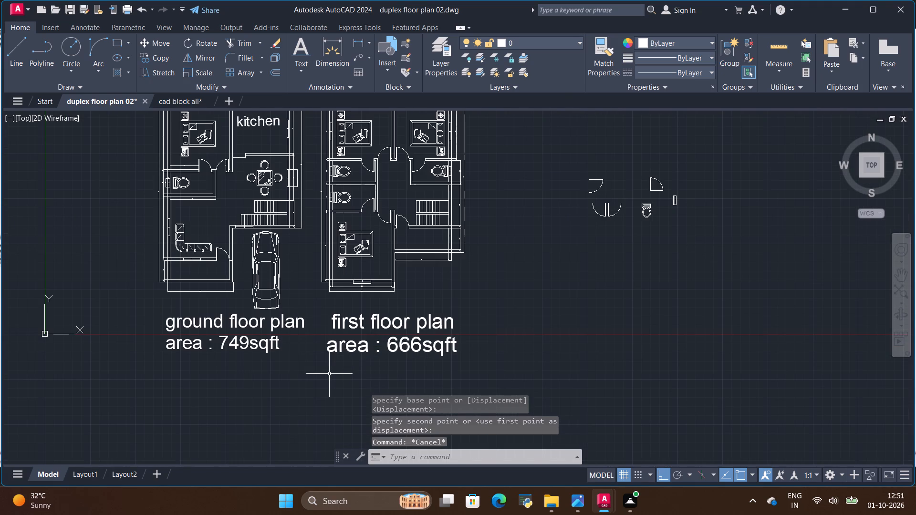
Save the duplex floor plan drawing.
scroll(328, 374, "down", 1)
key("ctrl+s")
key("ctrl+s")
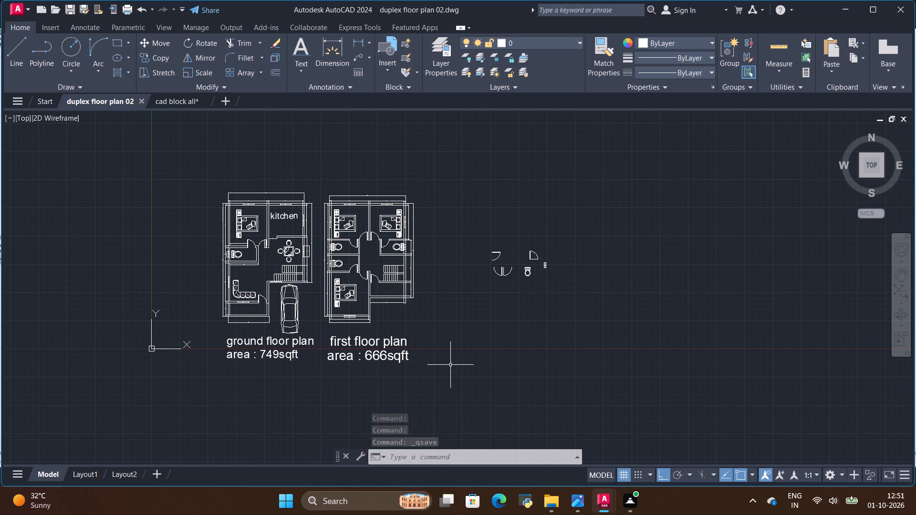
Switch to the reference image in the photo viewer to check the drawing against its floor plans.
scroll(355, 392, "up", 2)
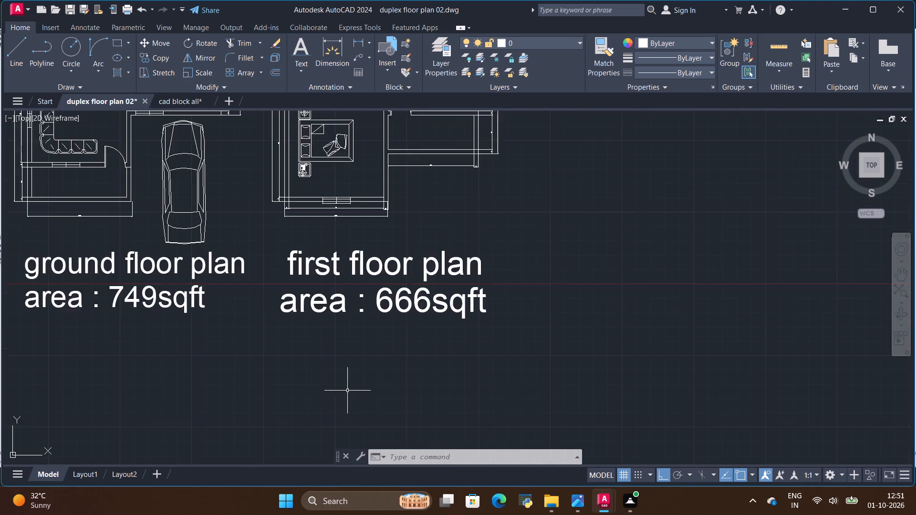
scroll(347, 391, "down", 2)
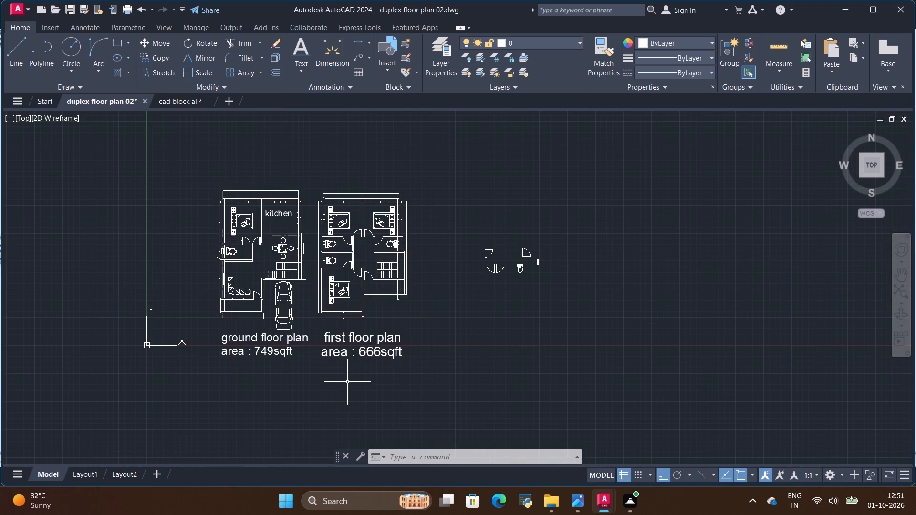
left_click(572, 507)
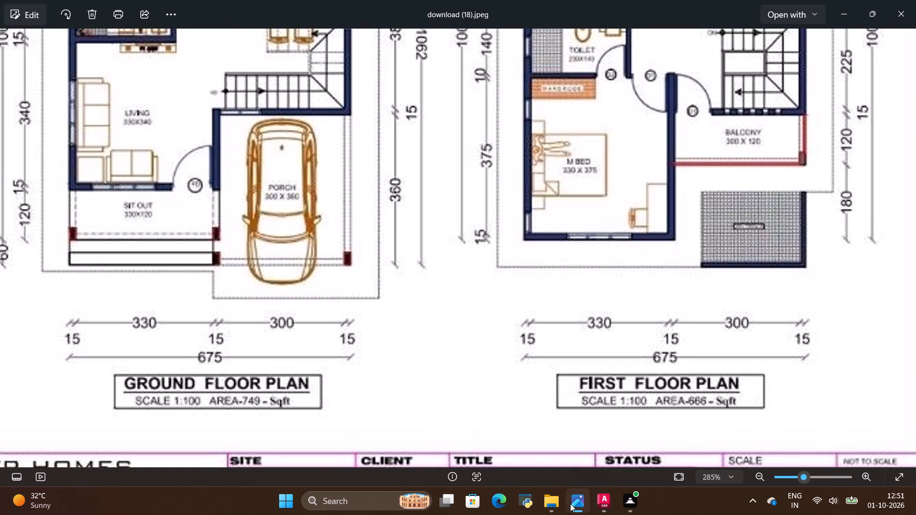
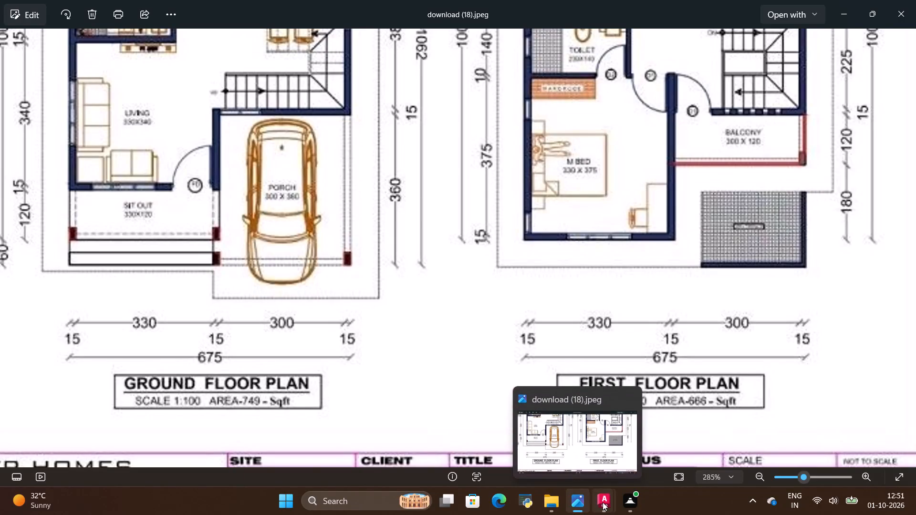
Switch from the reference image back to the duplex floor plan drawing in AutoCAD.
left_click(604, 502)
left_click(564, 470)
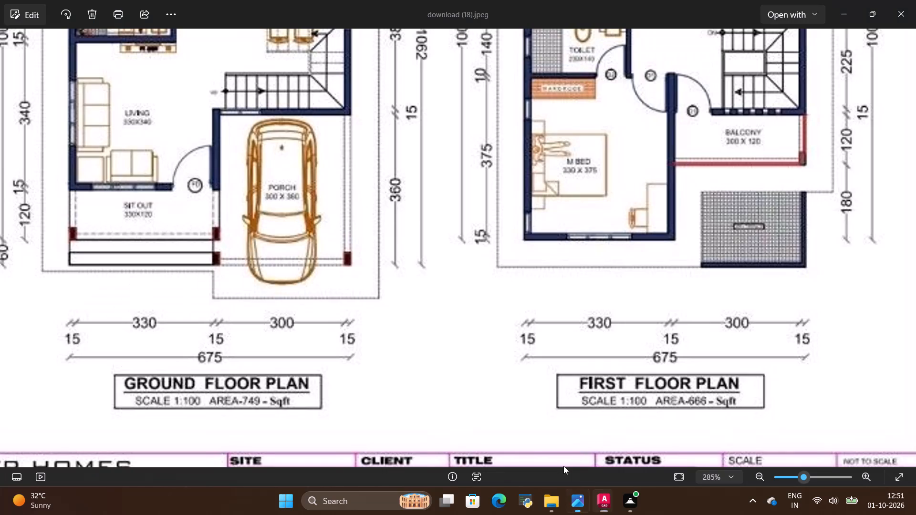
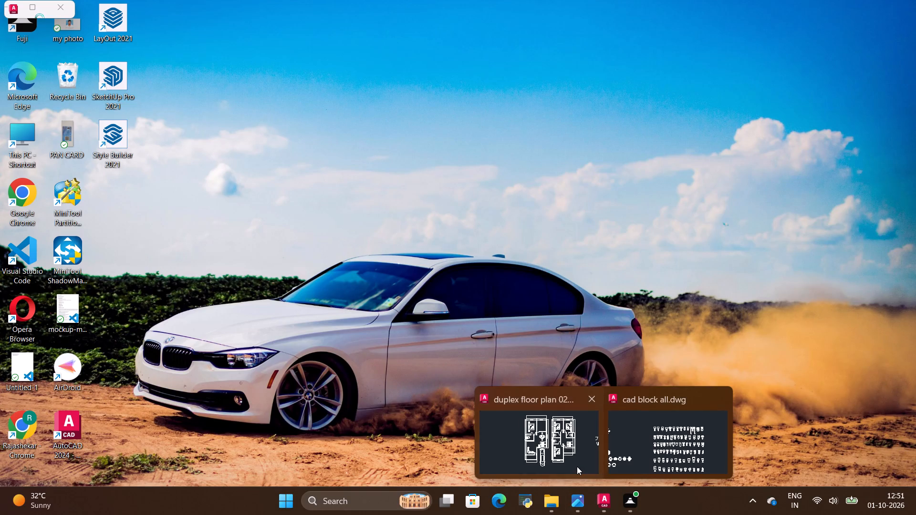
Bring up the duplex floor plan 02 drawing and review both floor plans with their titles and areas.
left_click(577, 466)
scroll(395, 299, "down", 1)
scroll(337, 291, "up", 3)
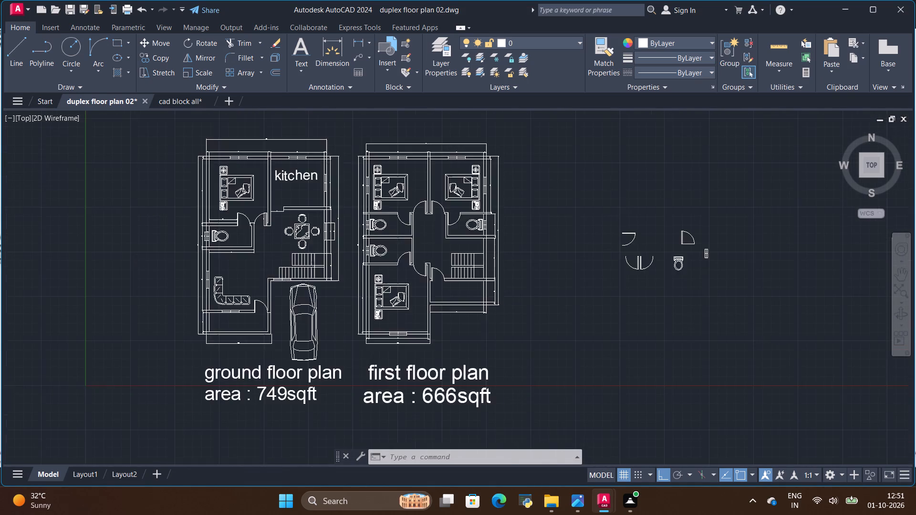
scroll(337, 291, "down", 2)
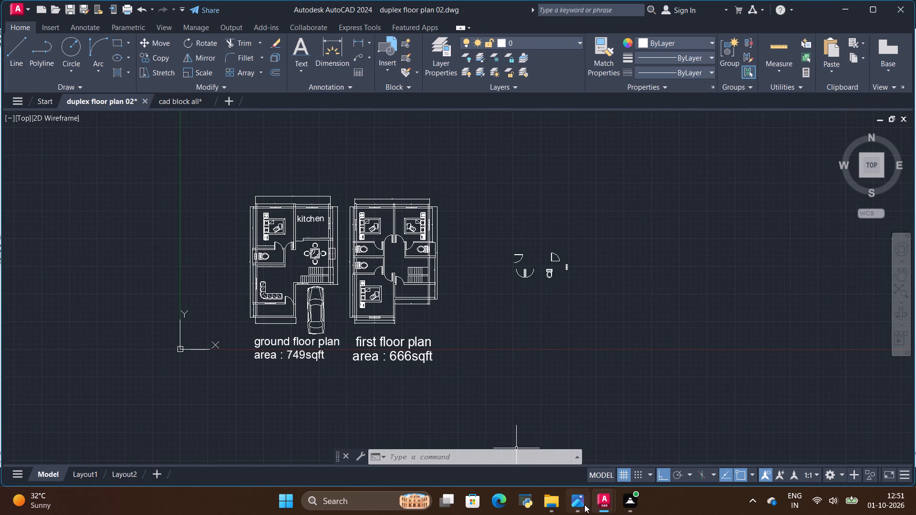
Switch to the reference image in Photos and examine its ground and first floor plans, title boxes, elevation and section.
left_click(584, 505)
scroll(533, 369, "down", 5)
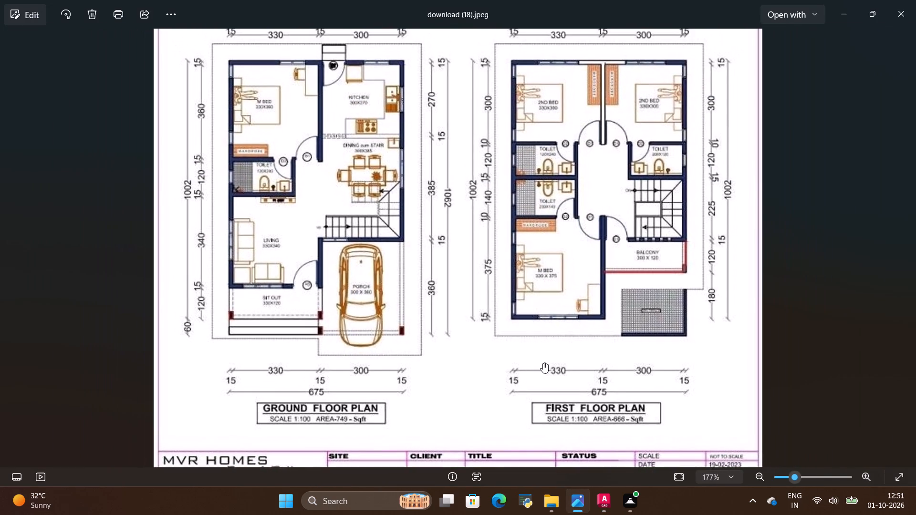
scroll(589, 363, "up", 4)
scroll(589, 363, "down", 8)
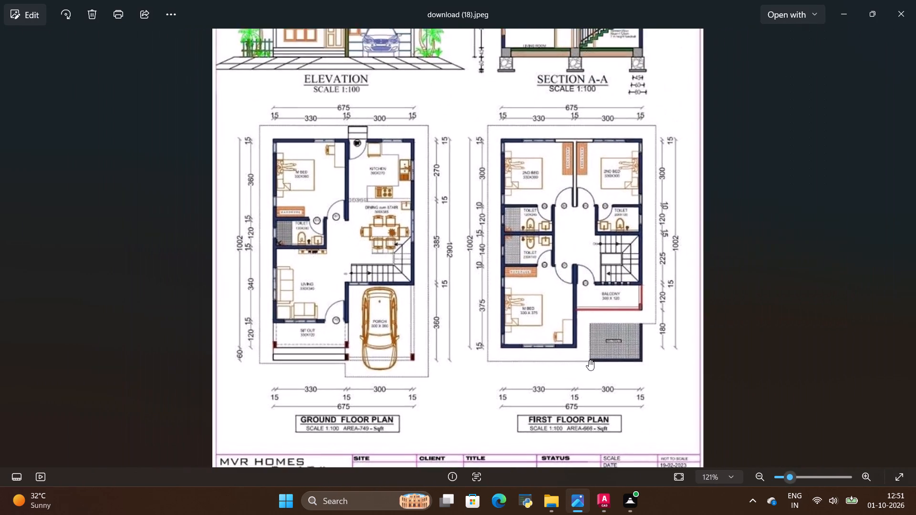
scroll(631, 464, "up", 5)
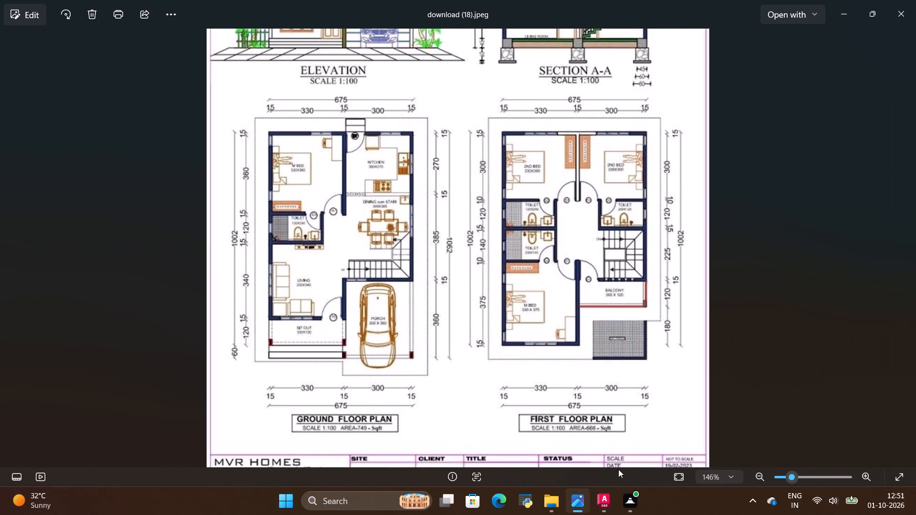
scroll(618, 469, "up", 9)
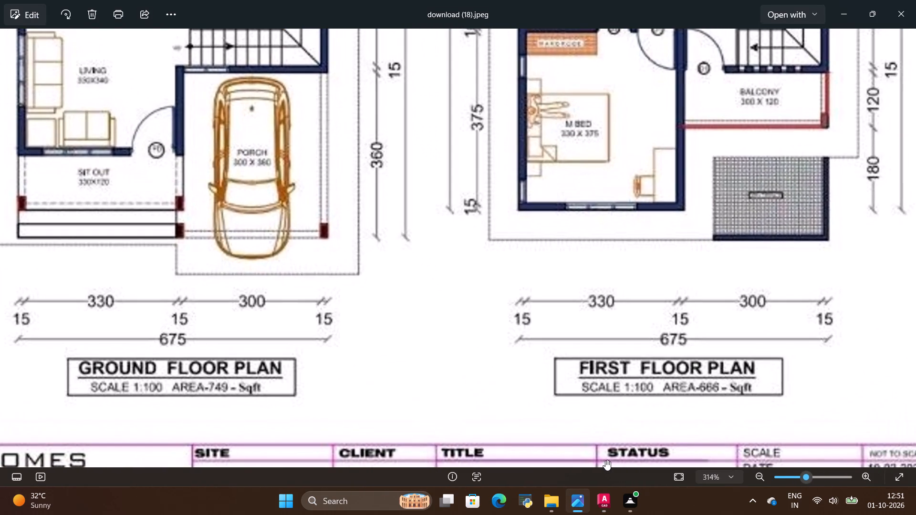
scroll(605, 460, "down", 10)
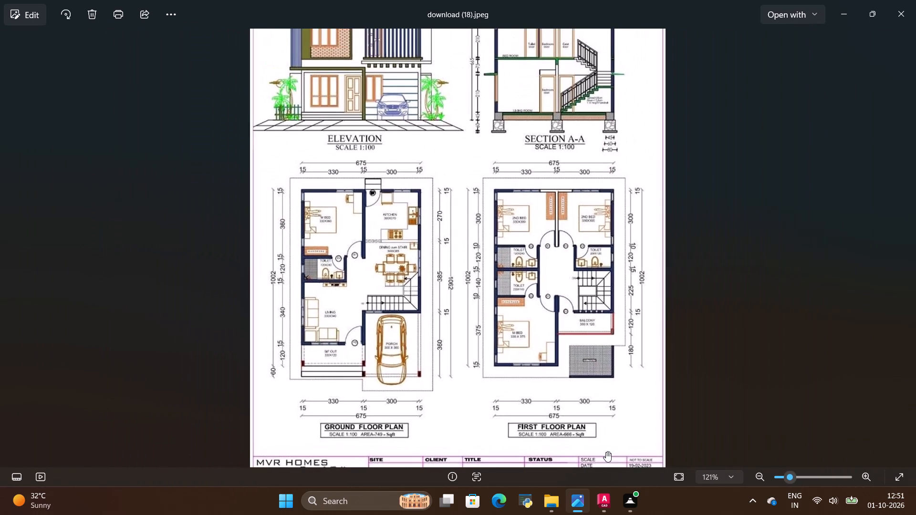
scroll(606, 452, "down", 1)
scroll(591, 399, "down", 2)
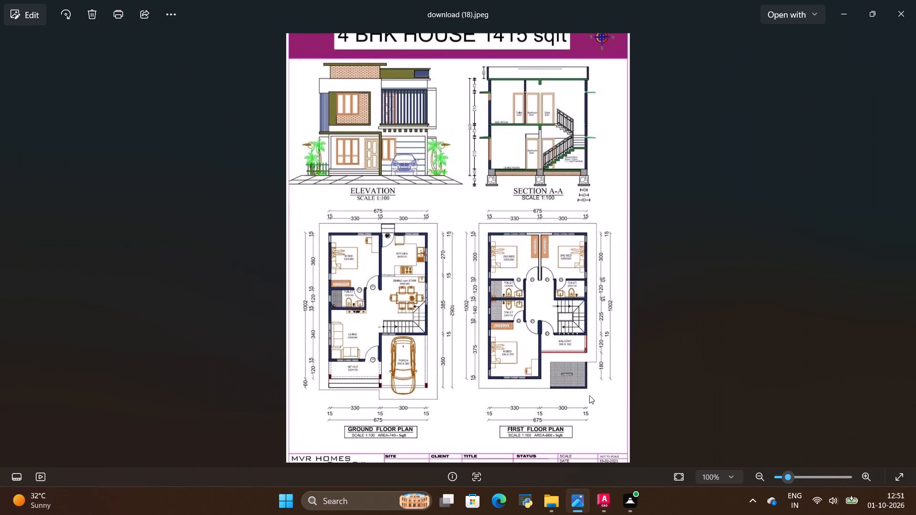
scroll(589, 395, "down", 3)
scroll(501, 302, "down", 3)
scroll(483, 43, "up", 3)
scroll(472, 49, "down", 2)
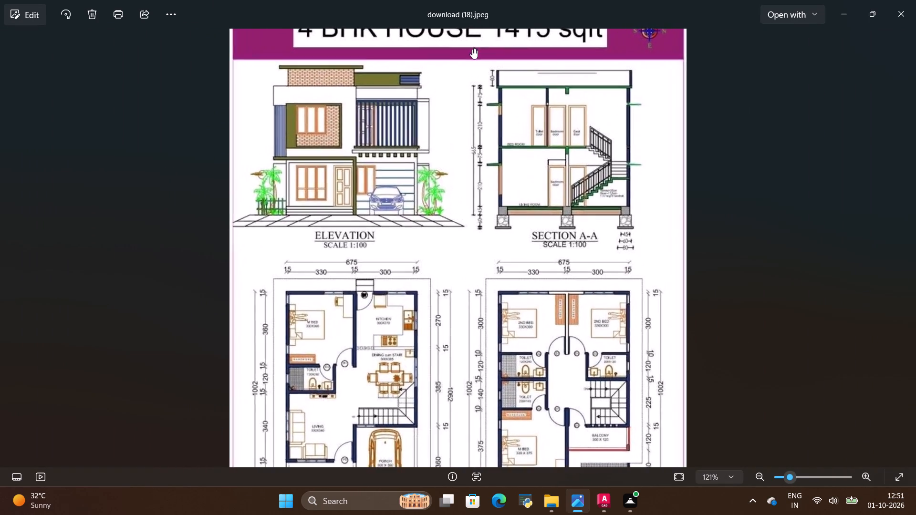
scroll(472, 49, "down", 2)
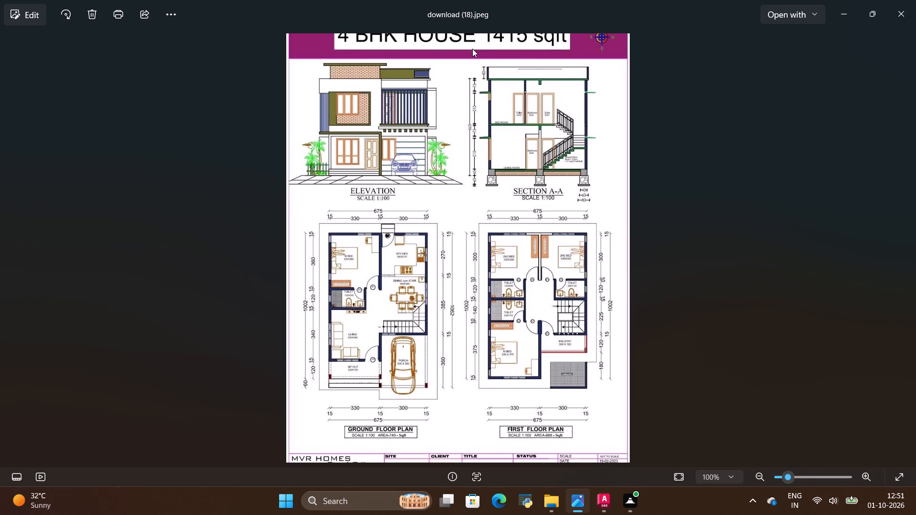
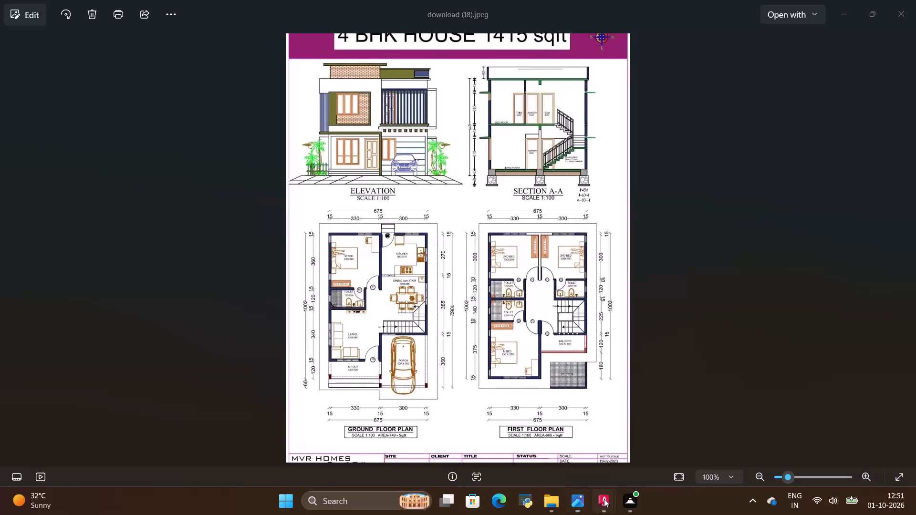
Switch to AutoCAD and add a single-line text heading starting with "4bhk" above the ground floor plan, checking its wording against the reference image.
left_click(554, 433)
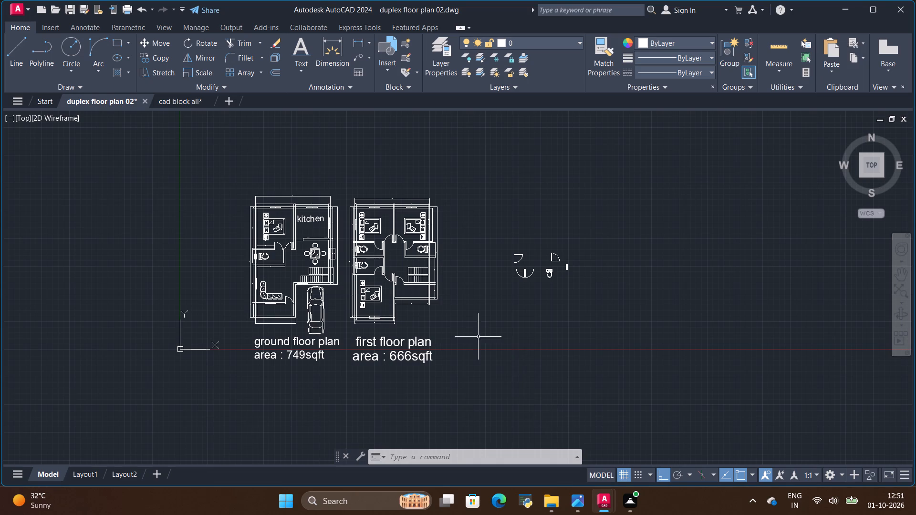
scroll(304, 170, "up", 2)
scroll(304, 170, "down", 2)
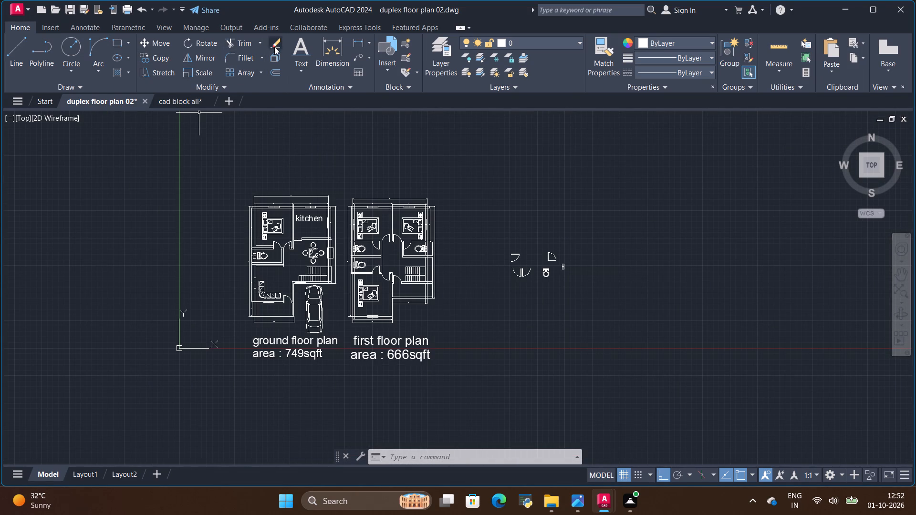
left_click(298, 51)
scroll(269, 152, "up", 1)
left_click(251, 134)
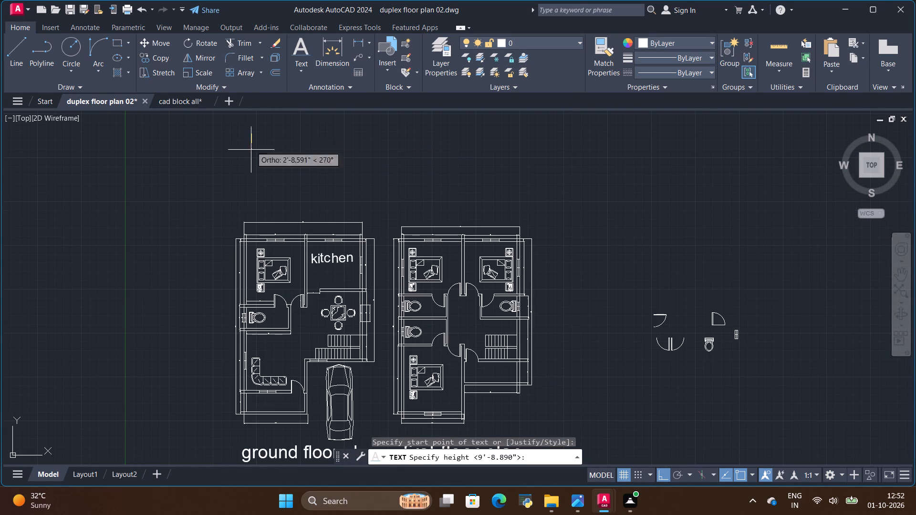
left_click(253, 159)
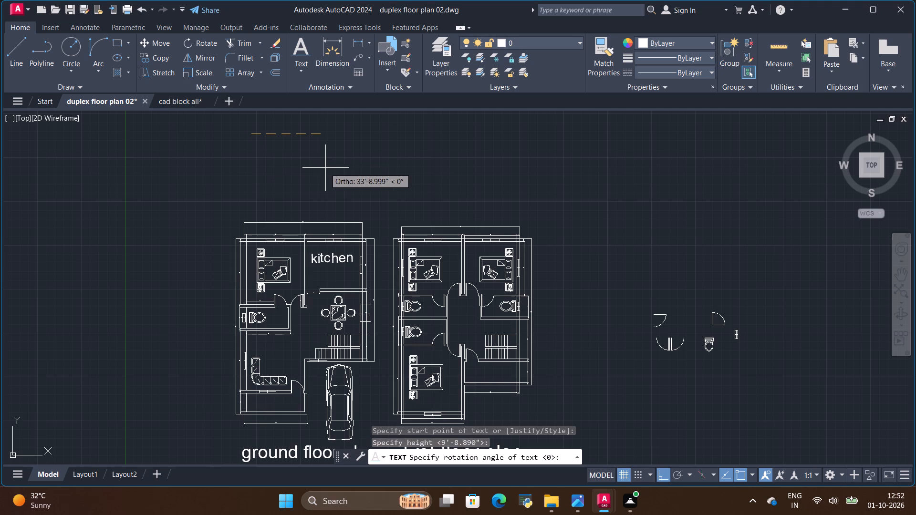
left_click(329, 168)
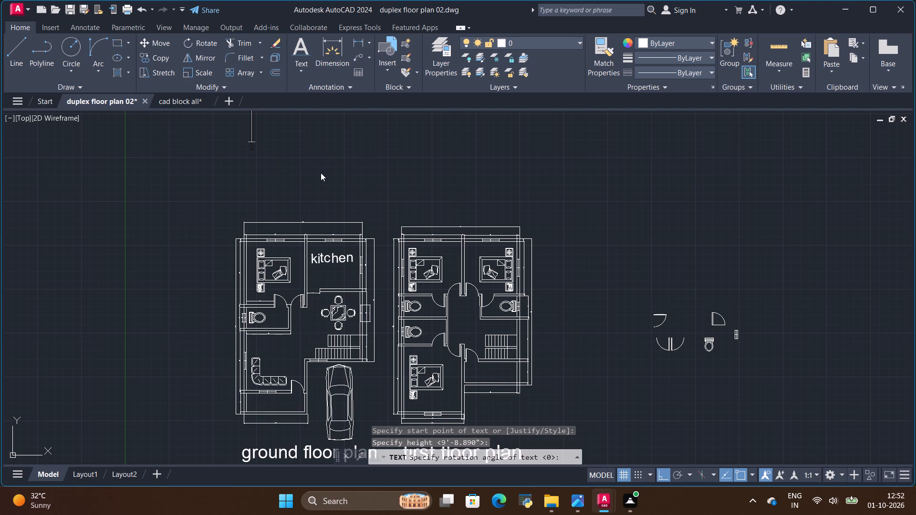
type("4bhk")
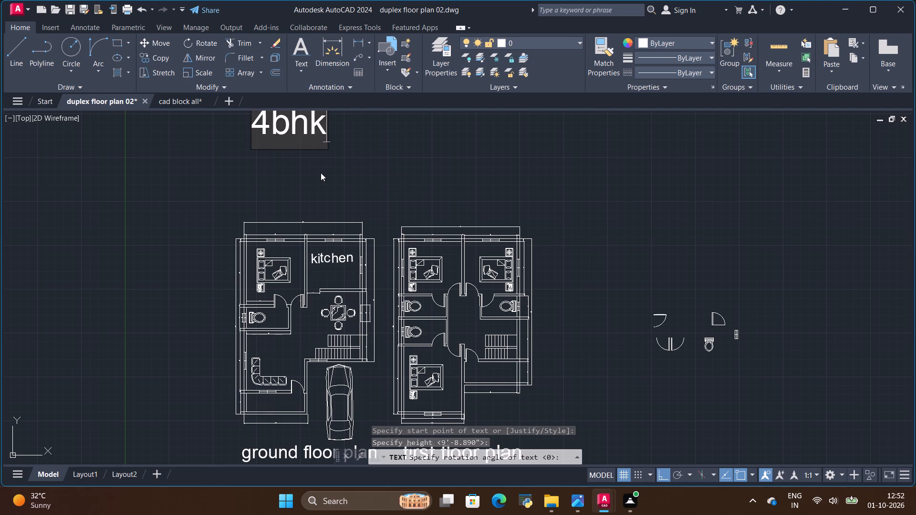
key("space")
key("alt+Tab")
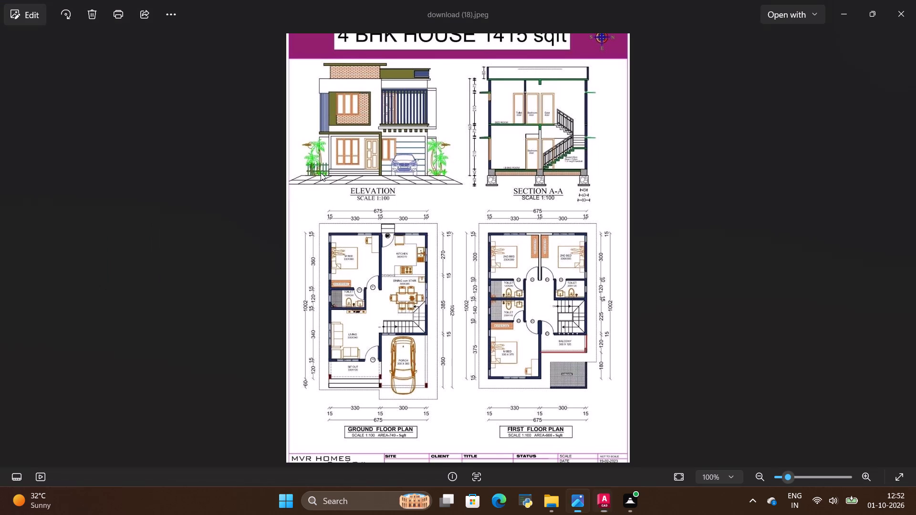
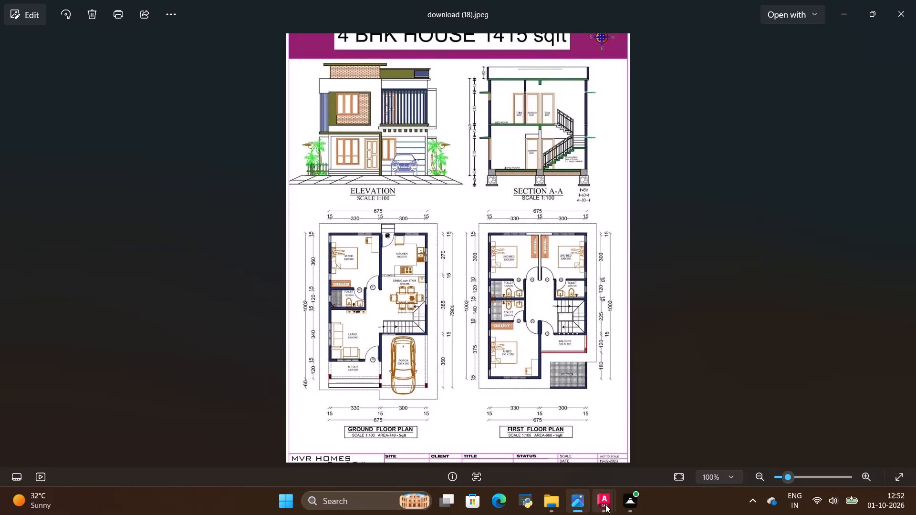
Switch back to AutoCAD and complete the heading above the plans so it reads "4bhk 1415sq ft".
left_click(606, 505)
left_click(540, 445)
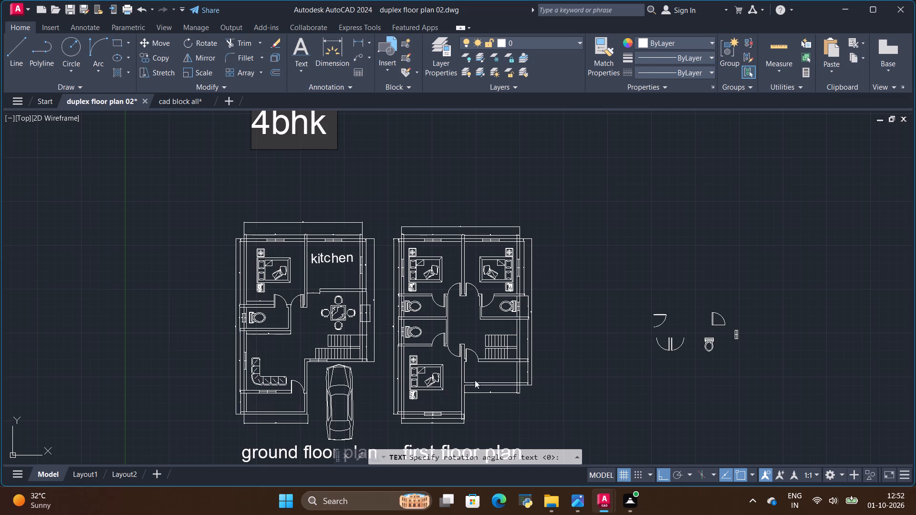
key("space")
type("1415")
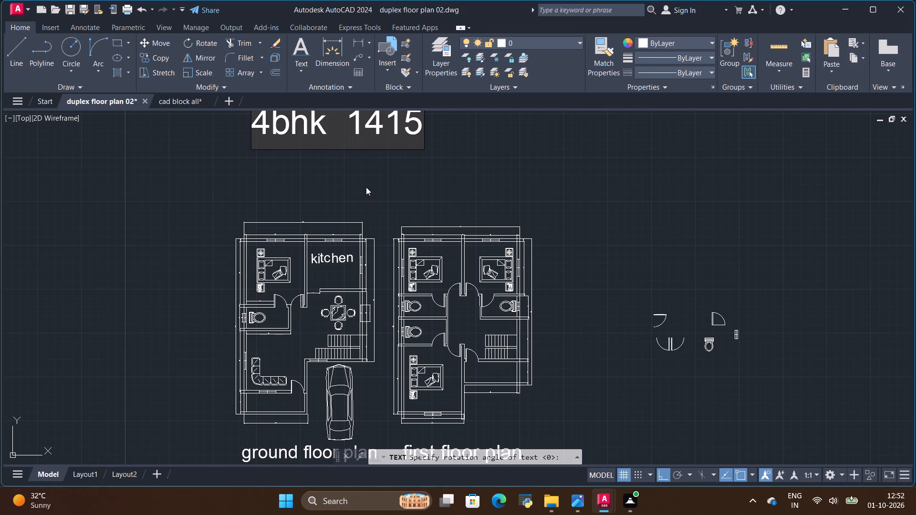
type("sq ft")
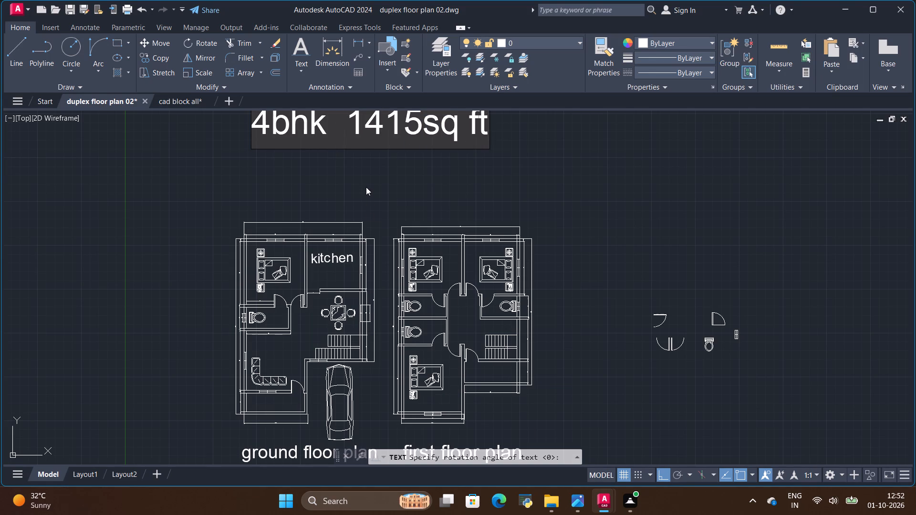
scroll(346, 150, "down", 2)
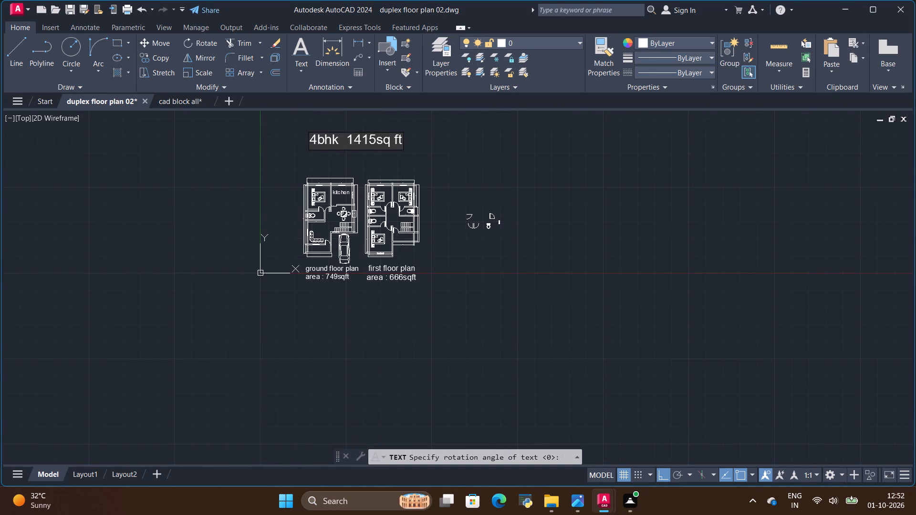
left_click(429, 151)
scroll(366, 139, "up", 2)
left_click(381, 182)
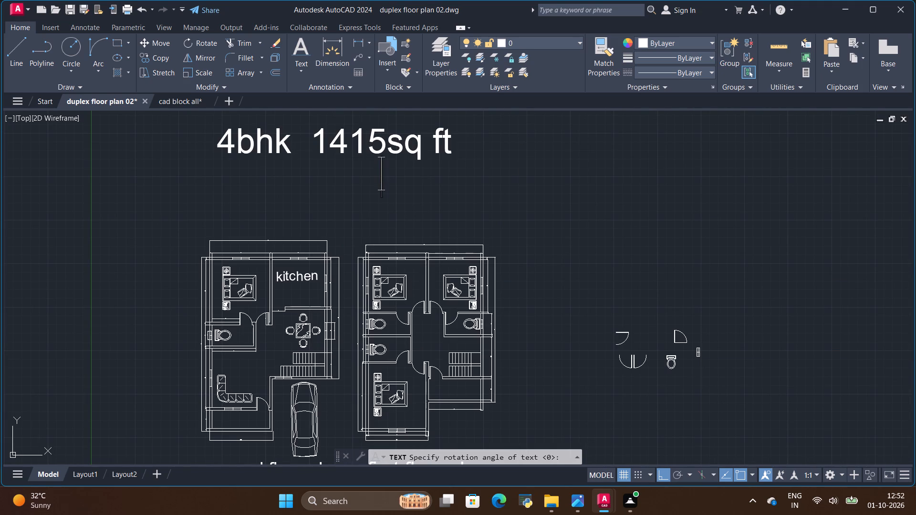
left_click(390, 148)
key("Return")
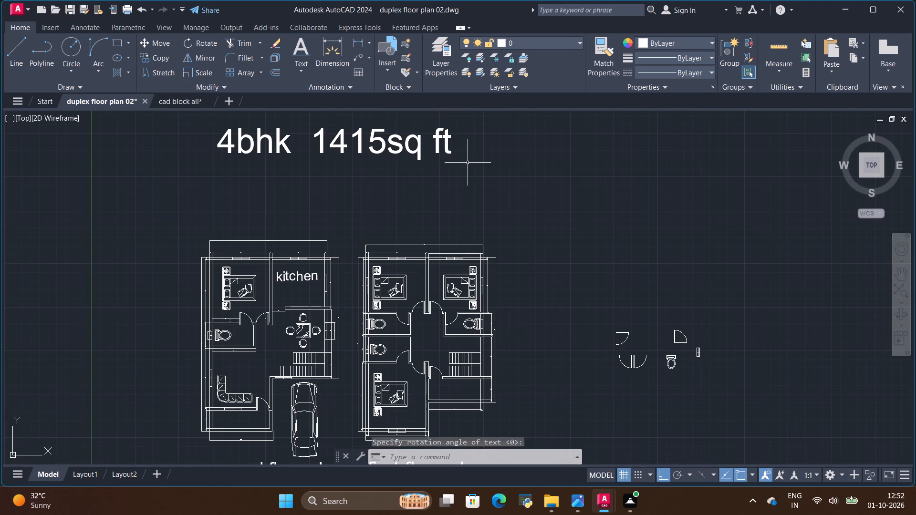
Scale the "4bhk 1415sq ft" heading down slightly, using the start of the text as the base point.
left_click(468, 163)
left_click(427, 145)
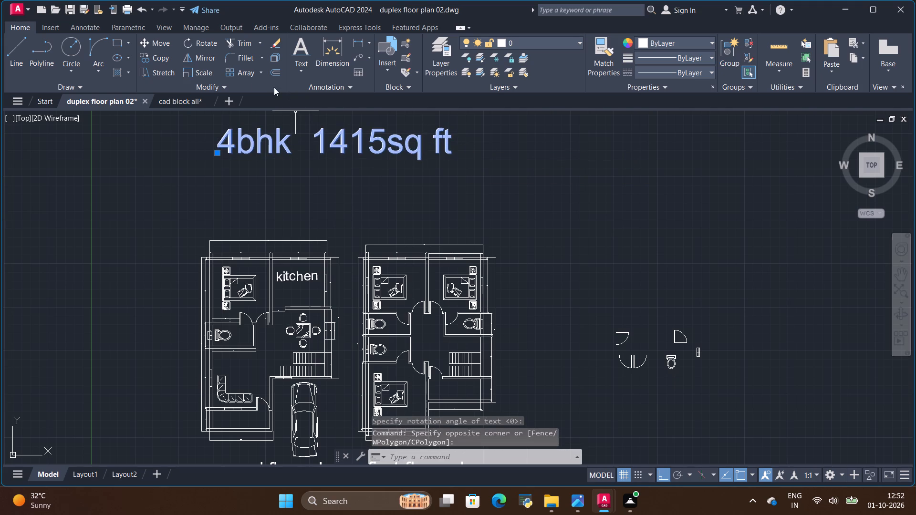
left_click(204, 73)
left_click(219, 144)
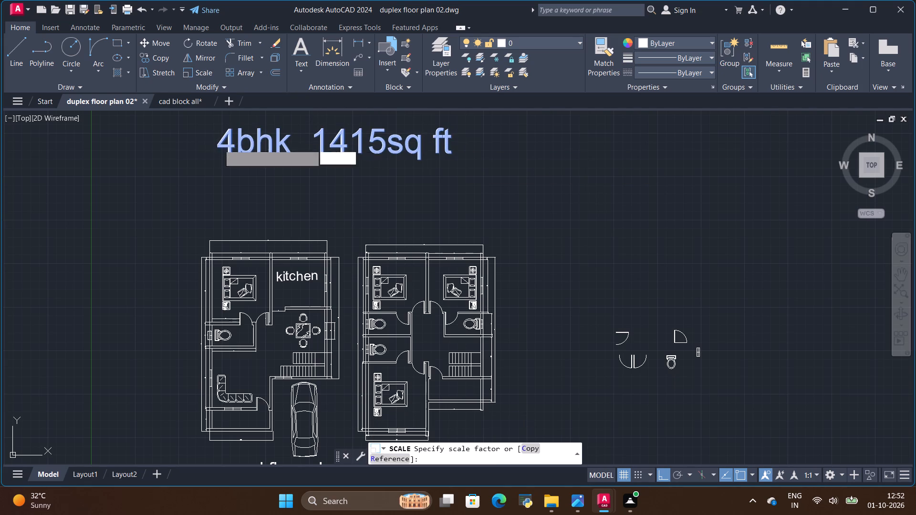
left_click(328, 174)
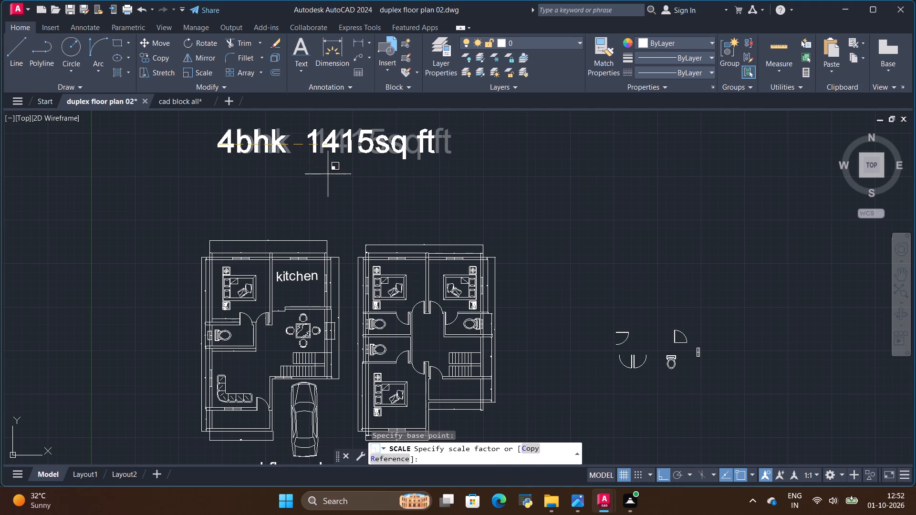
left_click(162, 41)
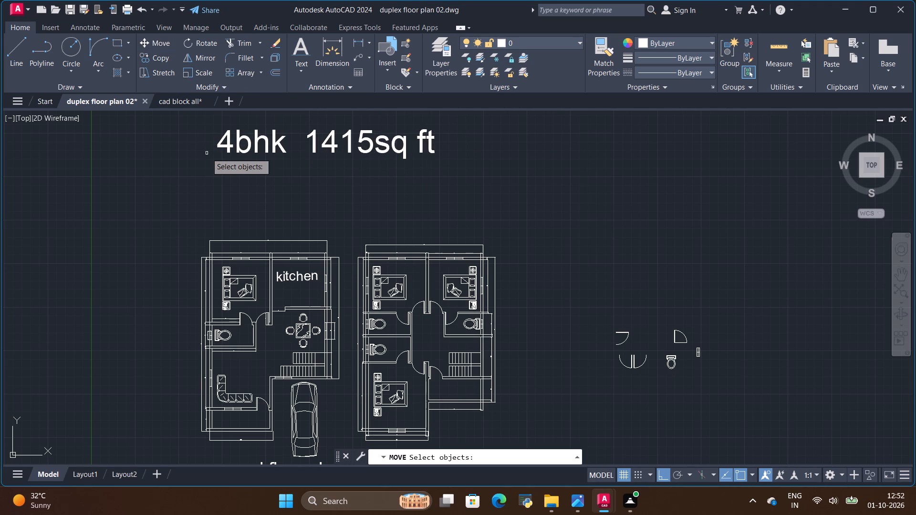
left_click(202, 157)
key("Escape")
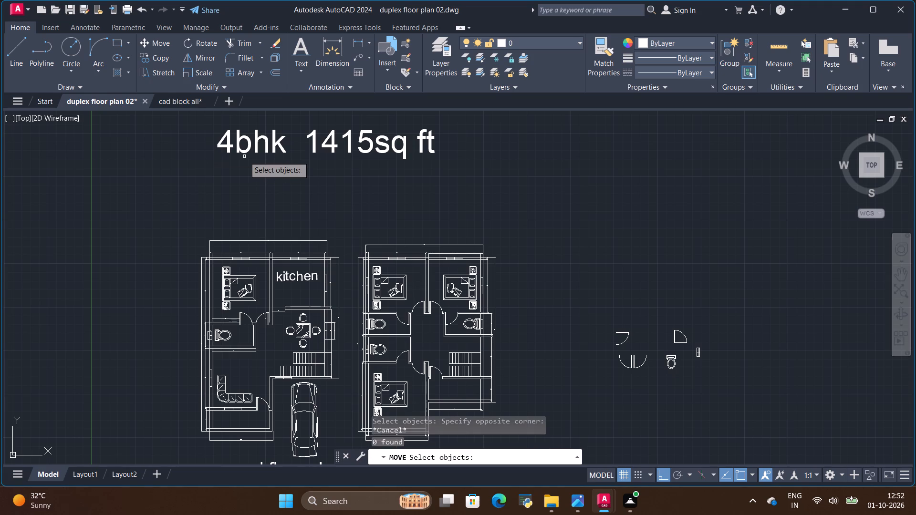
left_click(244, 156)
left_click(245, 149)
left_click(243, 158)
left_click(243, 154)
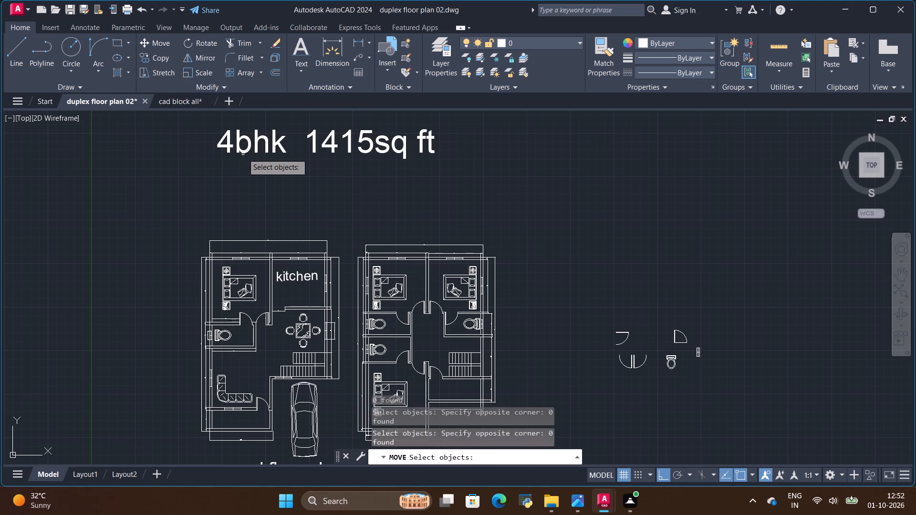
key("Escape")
Move the "4bhk 1415sq ft" heading straight down so it sits closer above the two floor plans.
left_click(244, 152)
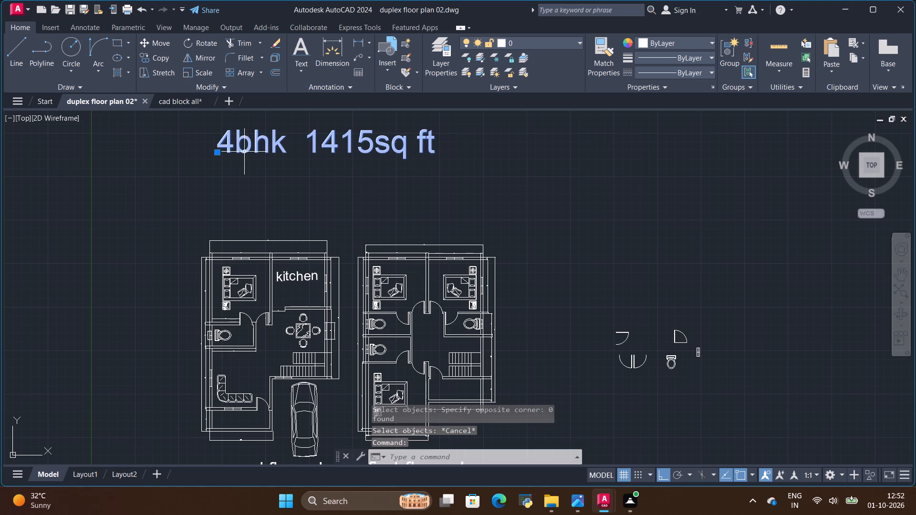
left_click(150, 41)
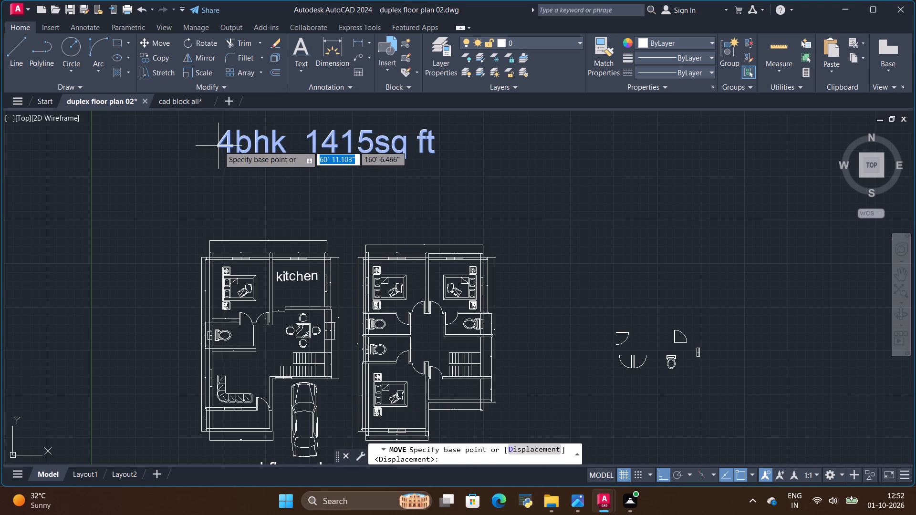
left_click(219, 146)
scroll(212, 195, "down", 1)
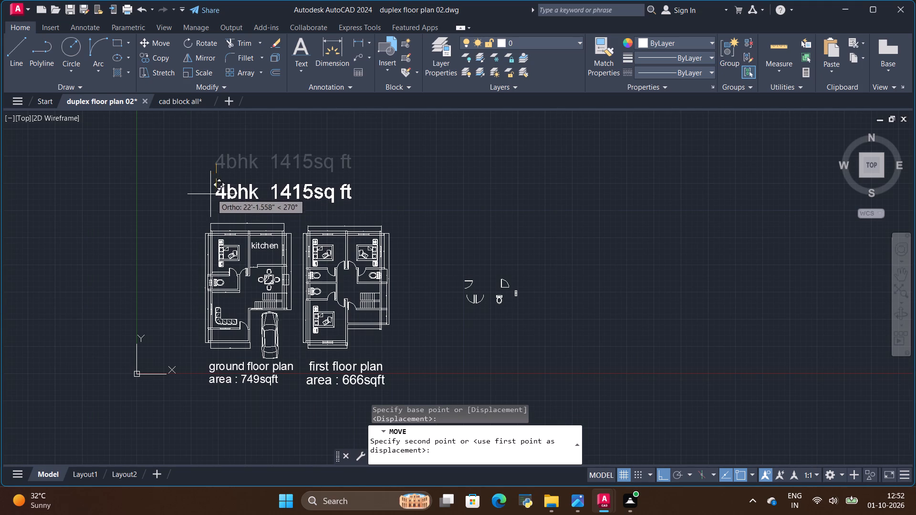
left_click(206, 196)
Save the duplex floor plan 02 drawing with both floor plans and the house heading in view.
scroll(227, 187, "down", 1)
scroll(224, 251, "up", 3)
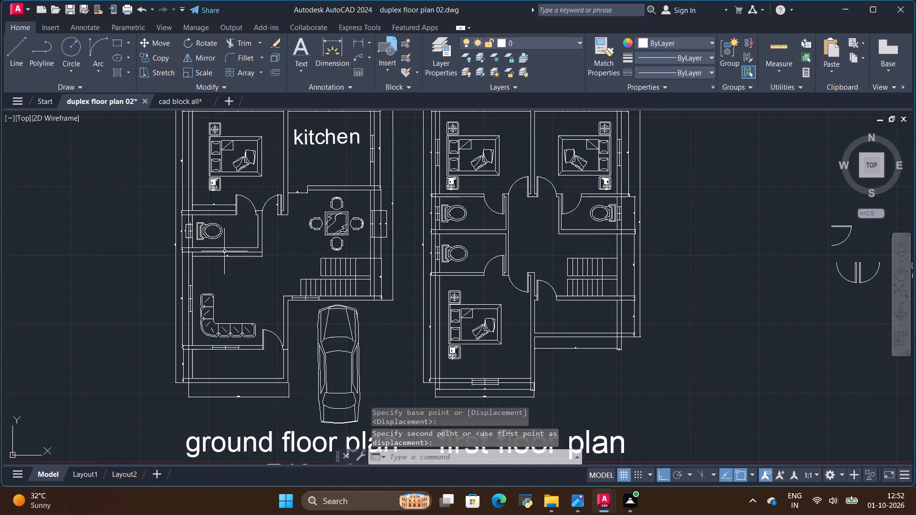
scroll(224, 250, "down", 3)
scroll(233, 223, "up", 1)
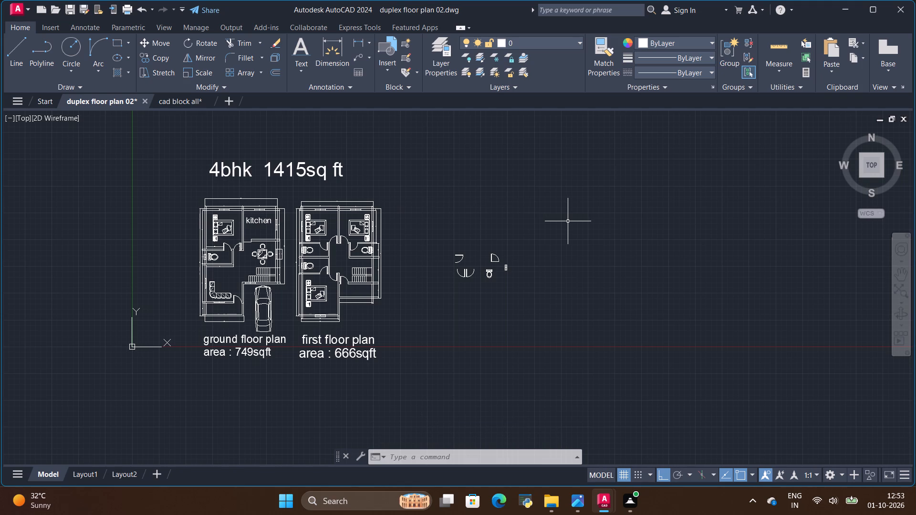
key("ctrl+s")
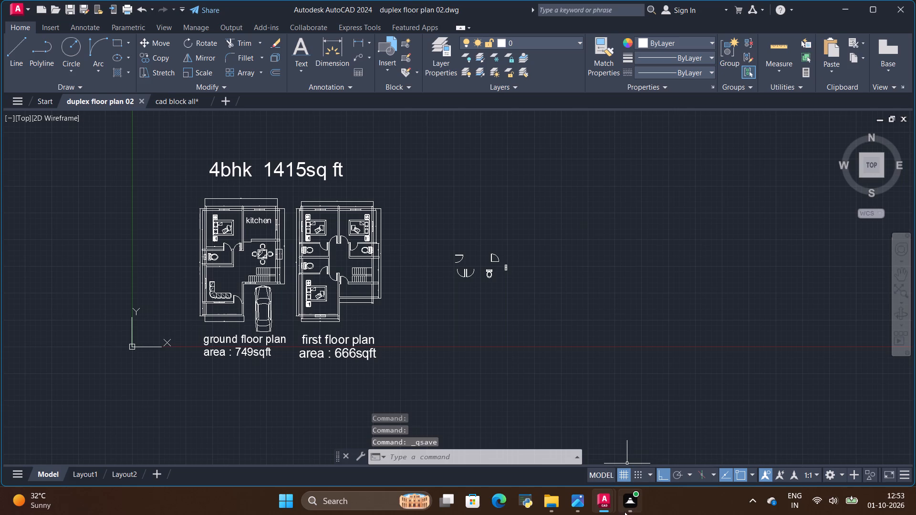